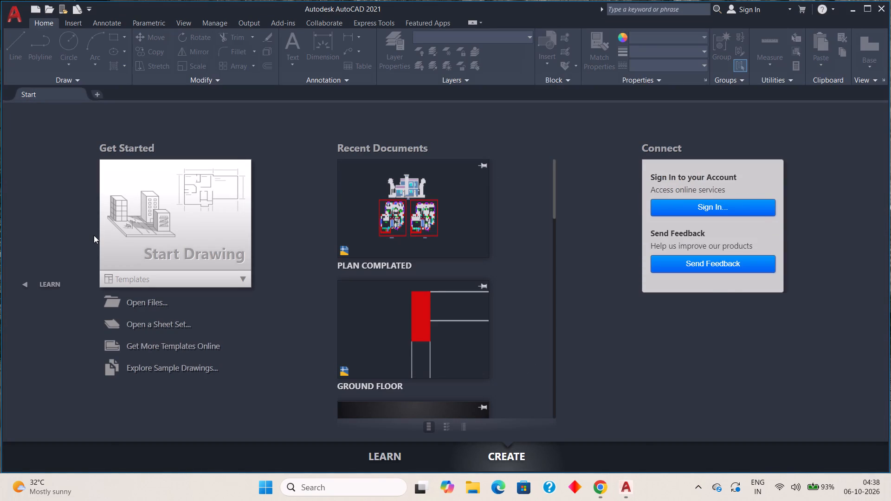
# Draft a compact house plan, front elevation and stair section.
# Start a new blank drawing.
pyautogui.click(165, 217)
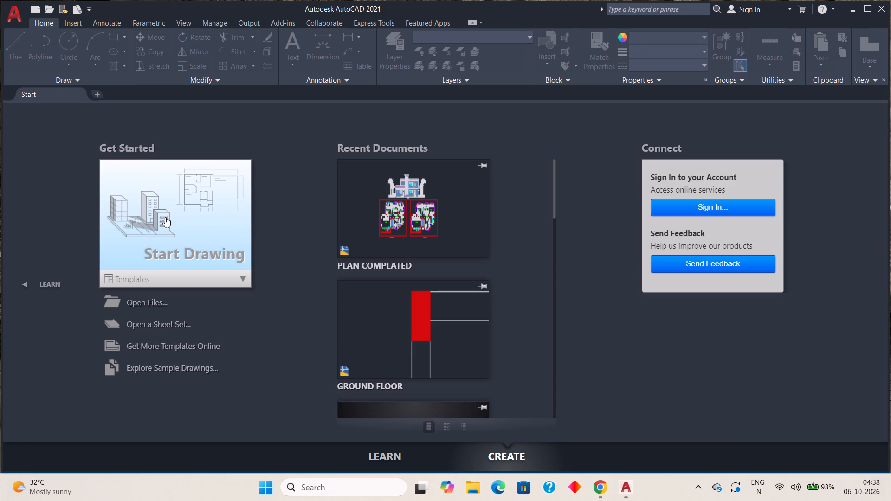
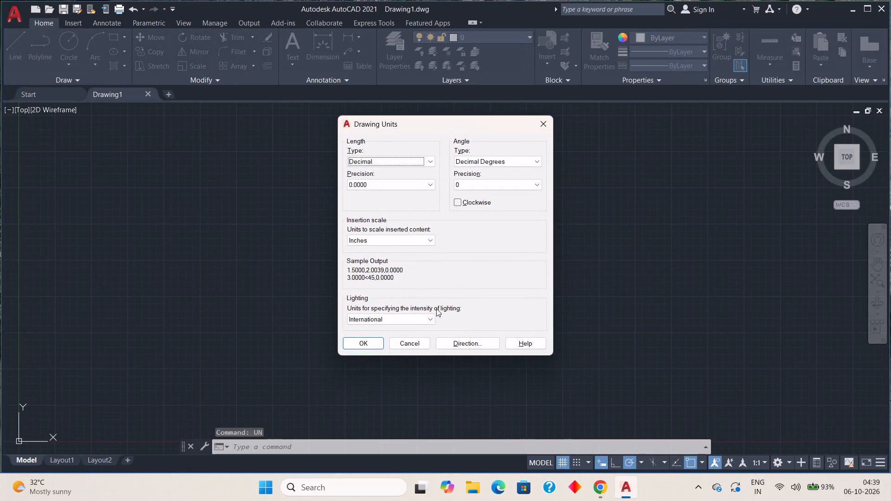
# Set the drawing's insertion scale units to Meters.
pyautogui.click(429, 238)
pyautogui.click(382, 301)
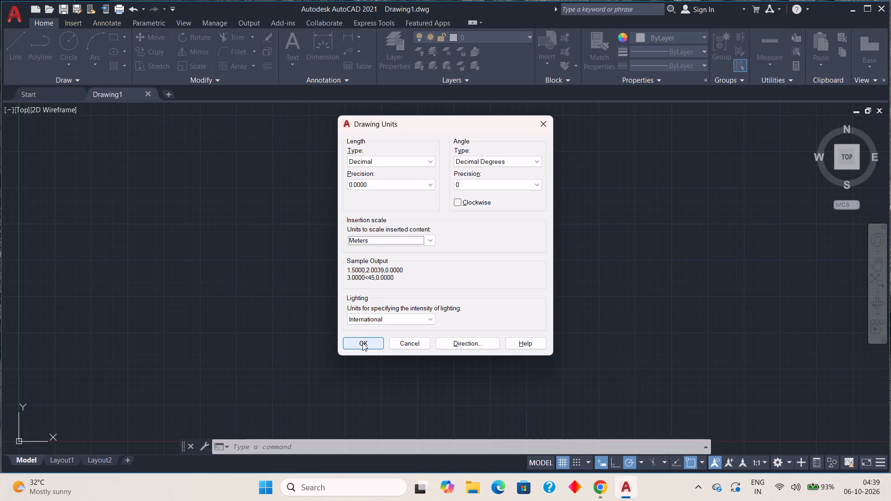
pyautogui.click(362, 343)
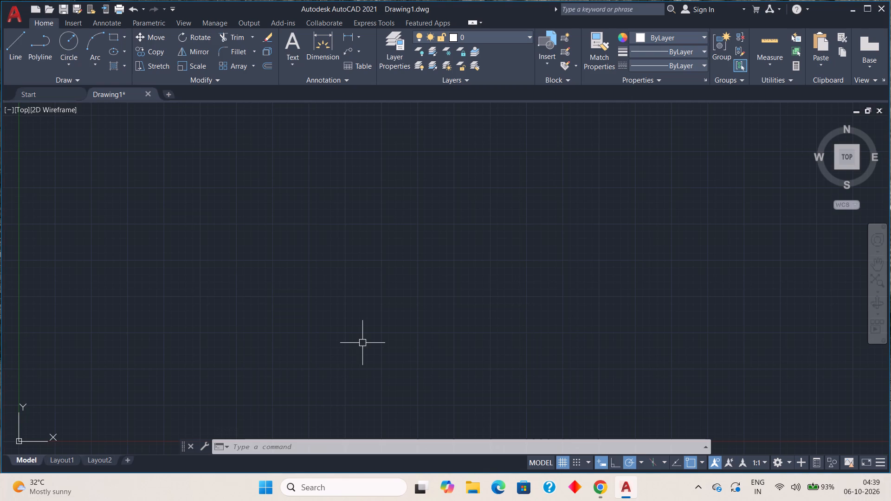
# Open the drawing units settings again.
pyautogui.write('UN')
pyautogui.press('space')
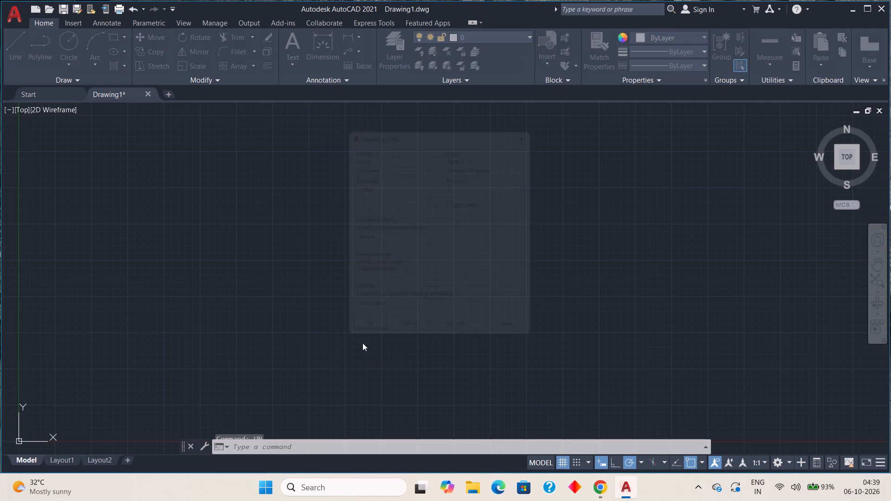
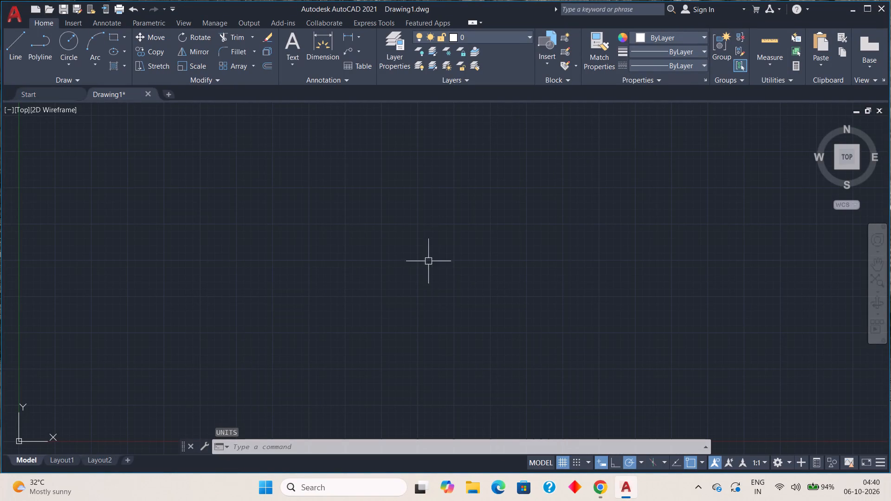
# Turn off the background grid display in the model space drawing area.
pyautogui.scroll(-1, 418, 236)
pyautogui.scroll(1, 418, 236)
pyautogui.scroll(-1, 412, 238)
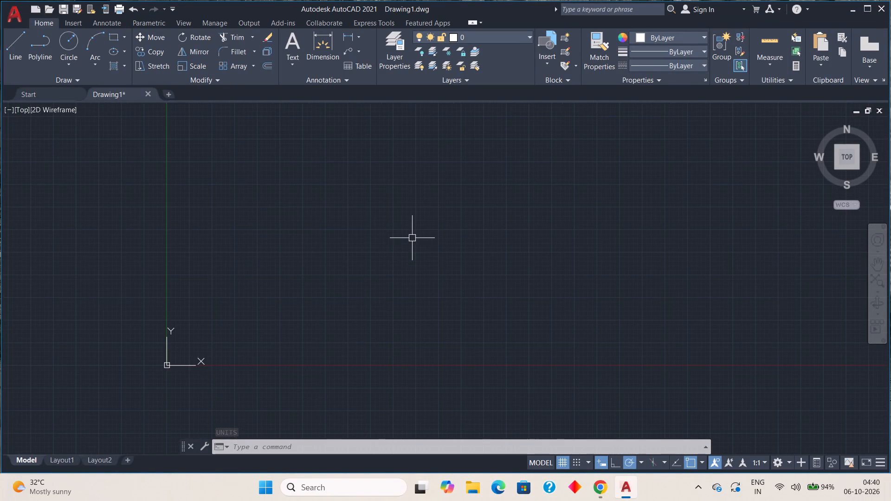
pyautogui.moveTo(409, 240); pyautogui.dragTo(416, 226, button='middle')
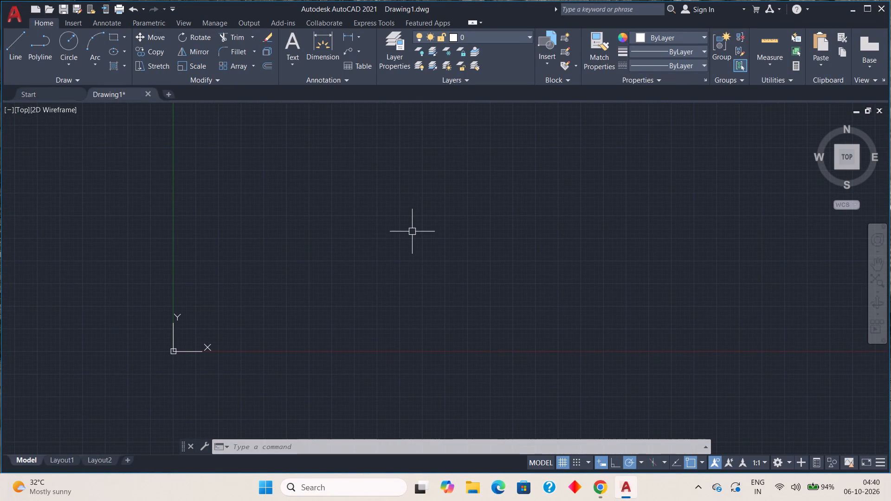
pyautogui.click(558, 466)
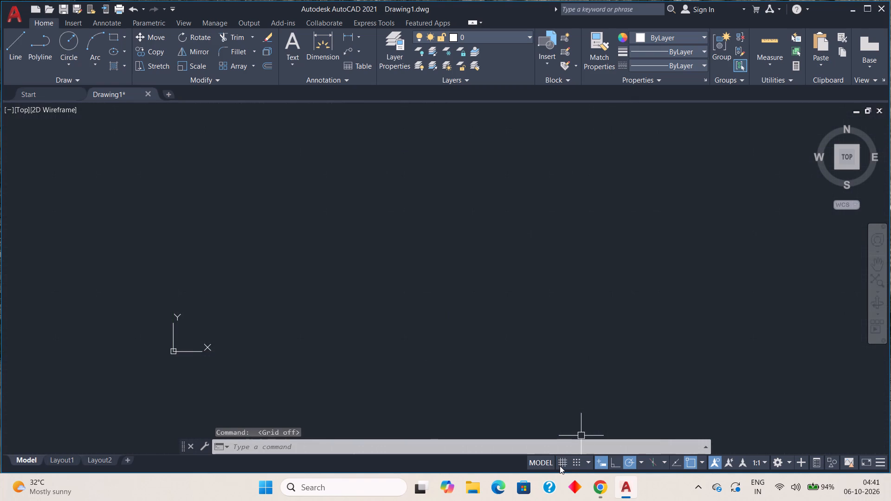
# Turn on Ortho mode and Object Snap Tracking for drafting.
pyautogui.click(609, 466)
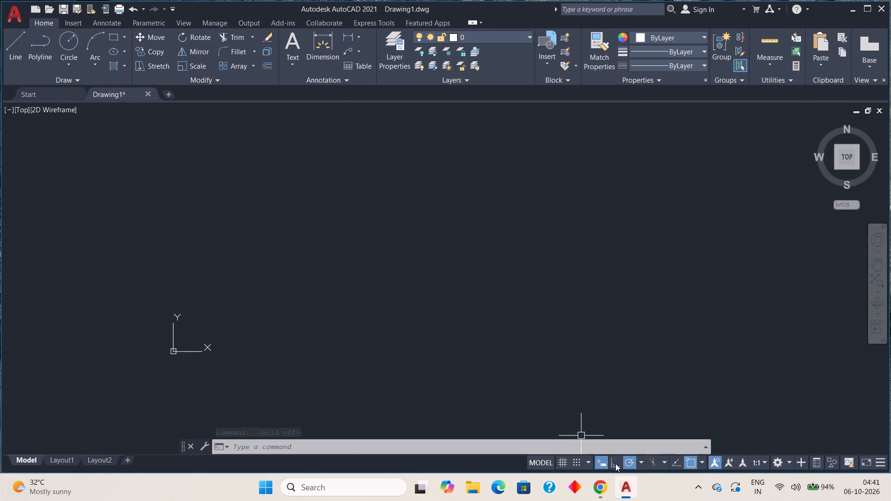
pyautogui.click(615, 463)
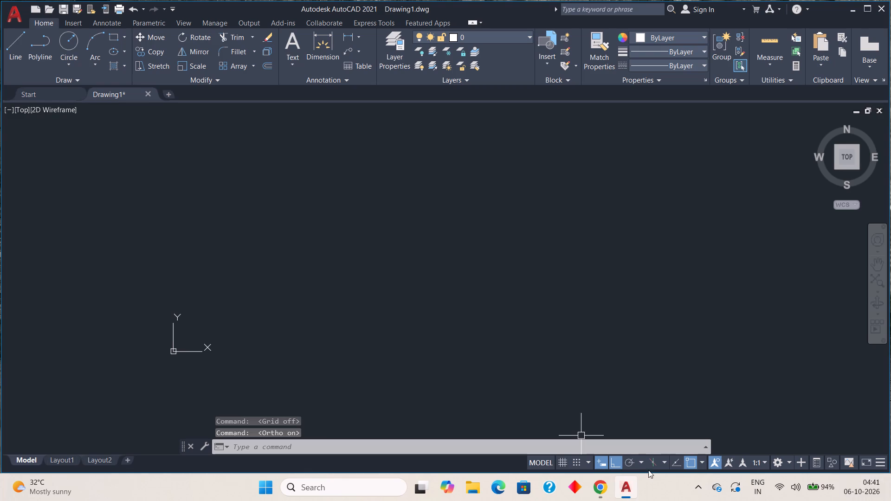
pyautogui.click(675, 468)
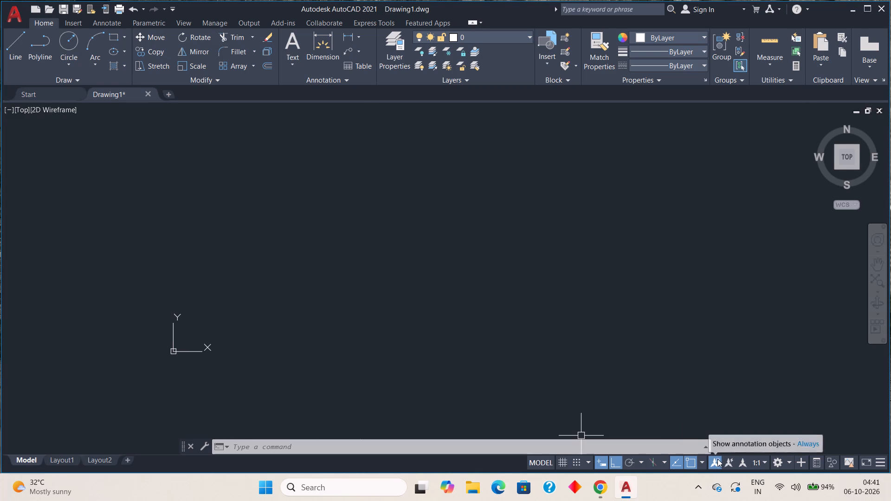
# Examine which 2D object snap modes are enabled and which drafting tools the status bar is set to show.
pyautogui.click(703, 462)
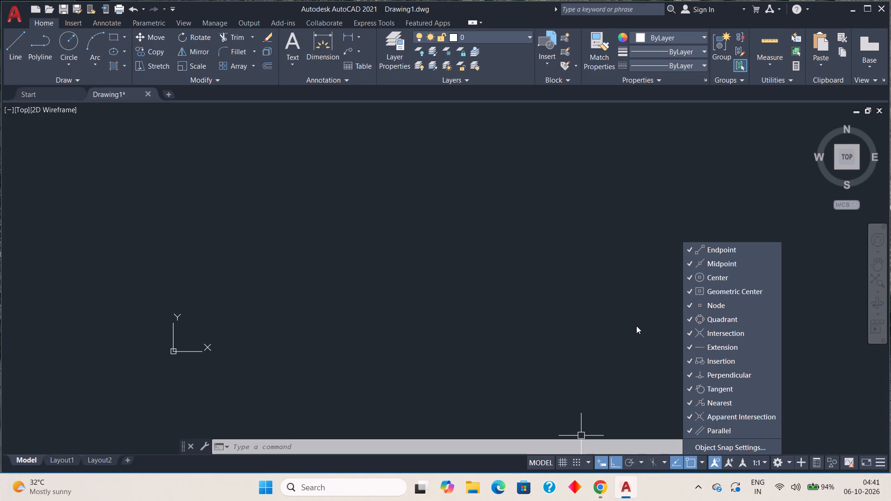
pyautogui.scroll(-6, 750, 305)
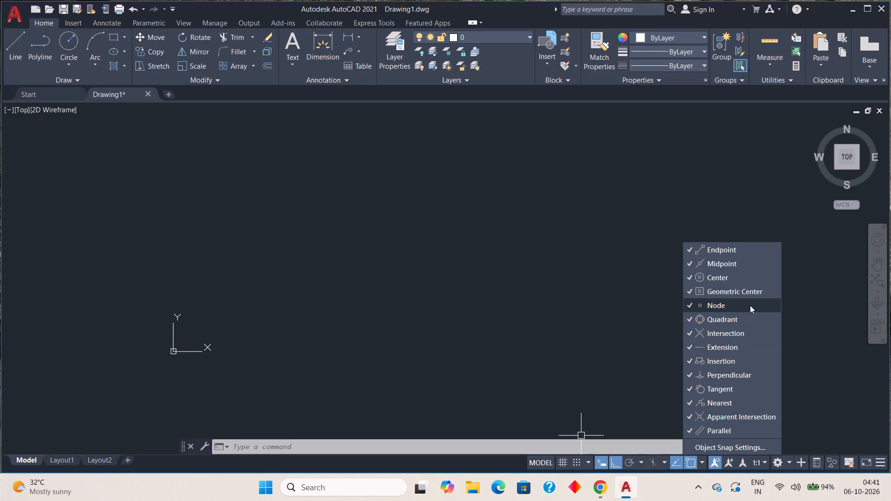
pyautogui.scroll(-3, 730, 356)
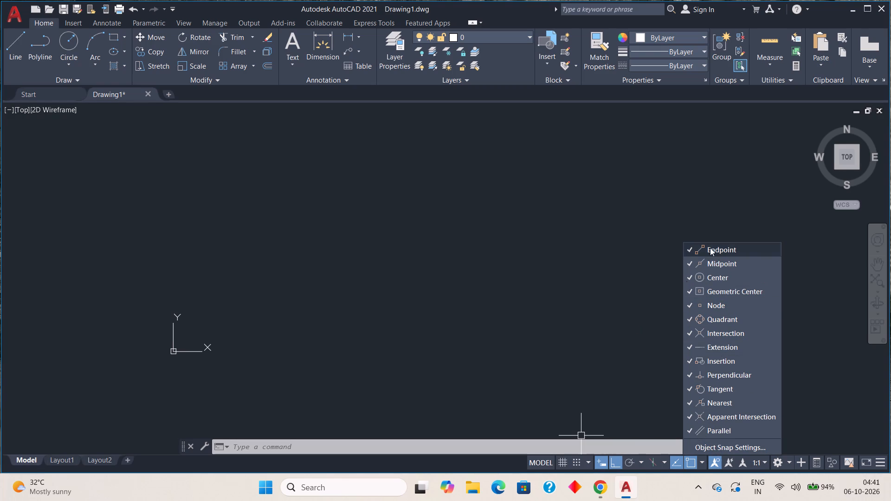
pyautogui.click(634, 321)
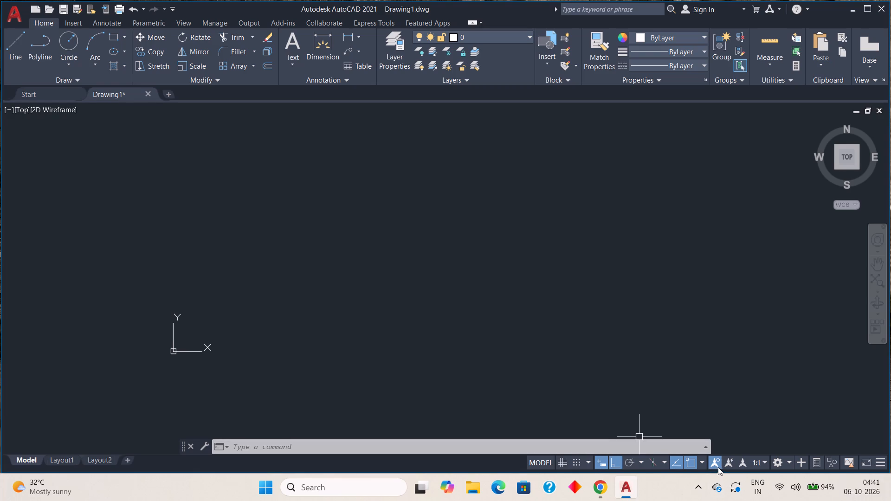
pyautogui.click(884, 461)
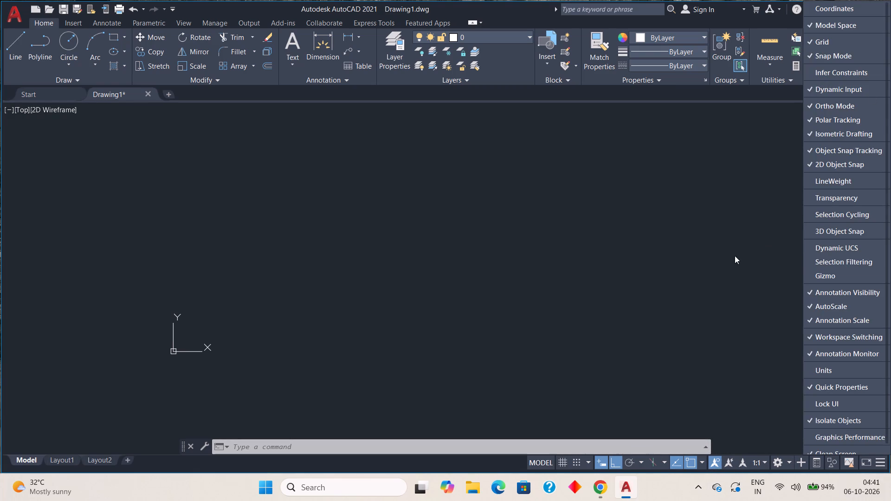
pyautogui.press('Escape')
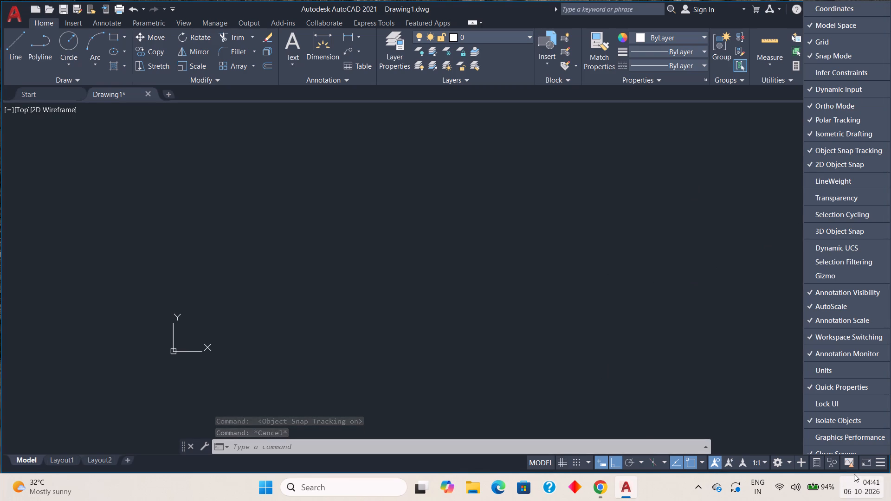
pyautogui.click(874, 461)
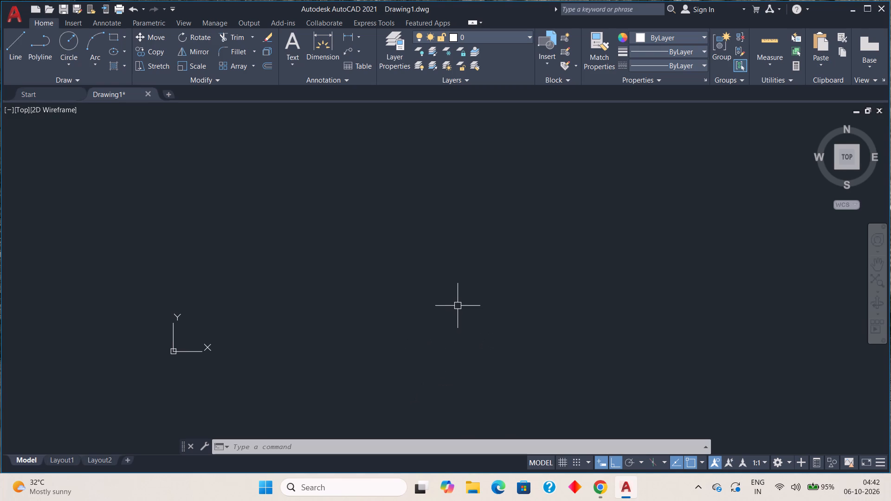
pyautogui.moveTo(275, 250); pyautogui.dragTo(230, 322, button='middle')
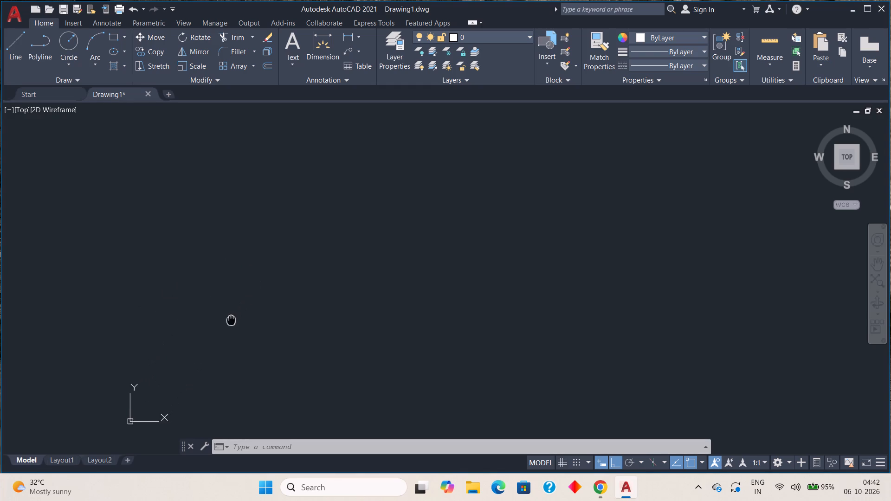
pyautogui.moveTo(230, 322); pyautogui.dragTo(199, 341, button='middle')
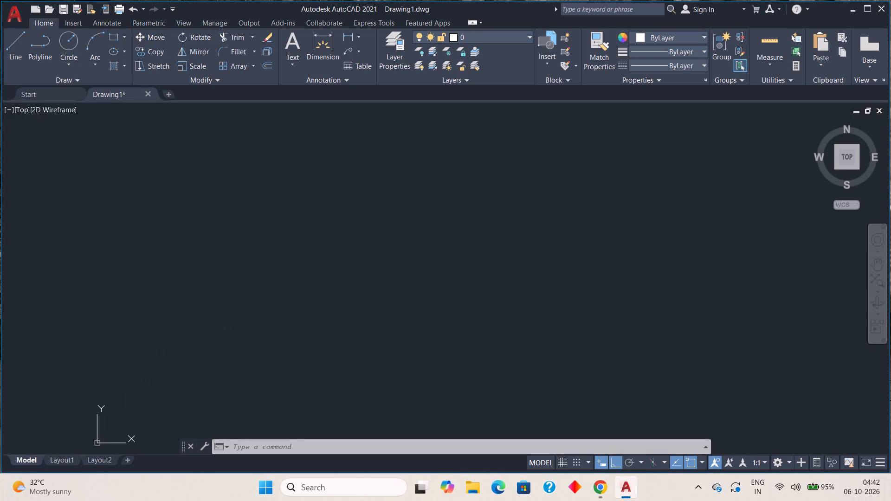
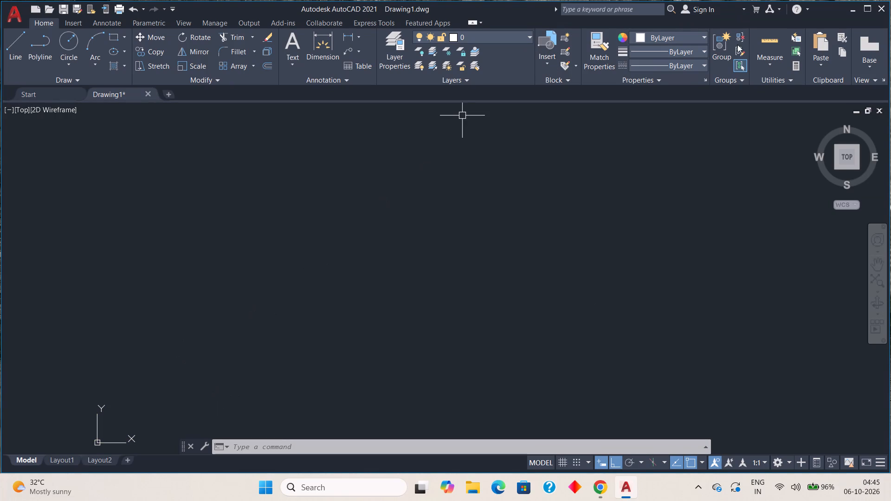
# Set the current object lineweight to 0.30 mm.
pyautogui.click(700, 48)
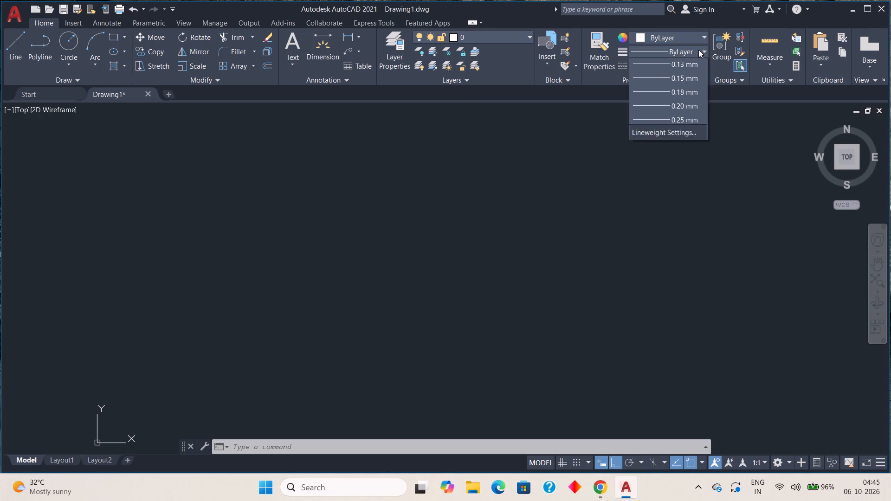
pyautogui.scroll(-1, 661, 163)
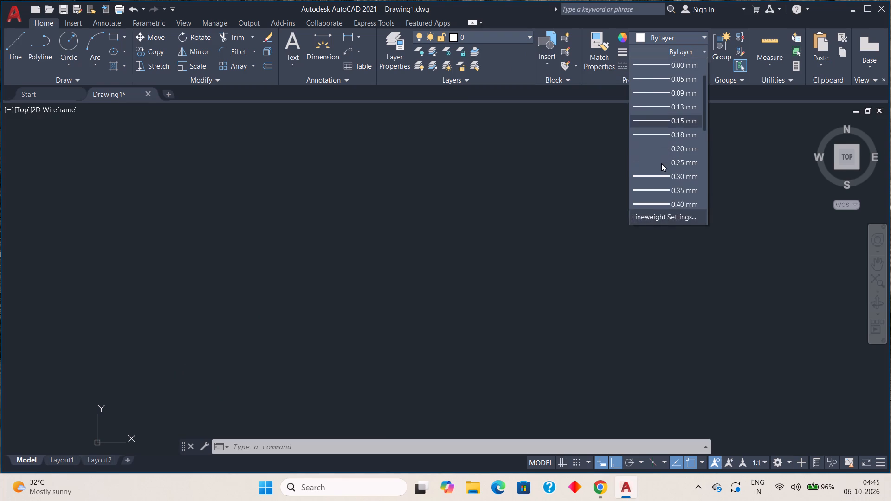
pyautogui.click(662, 175)
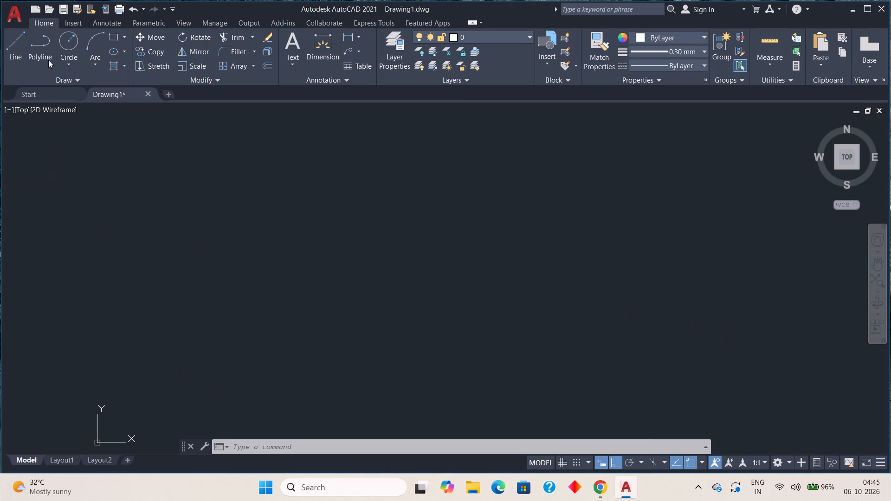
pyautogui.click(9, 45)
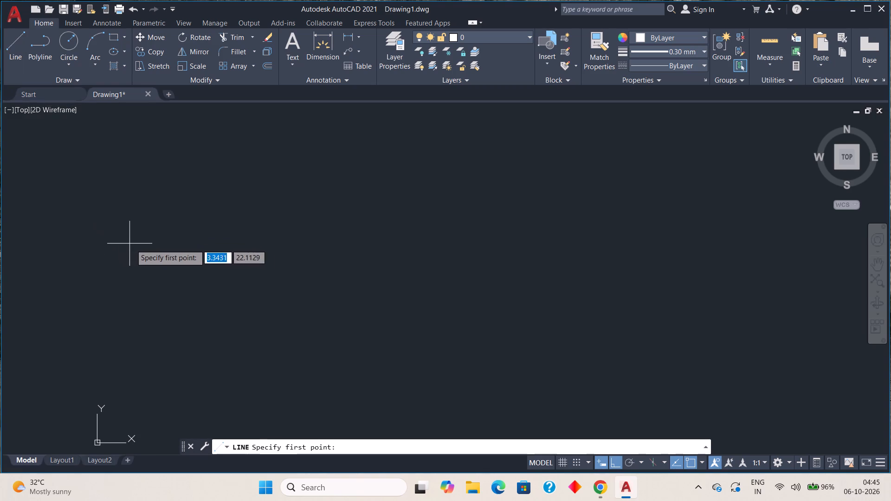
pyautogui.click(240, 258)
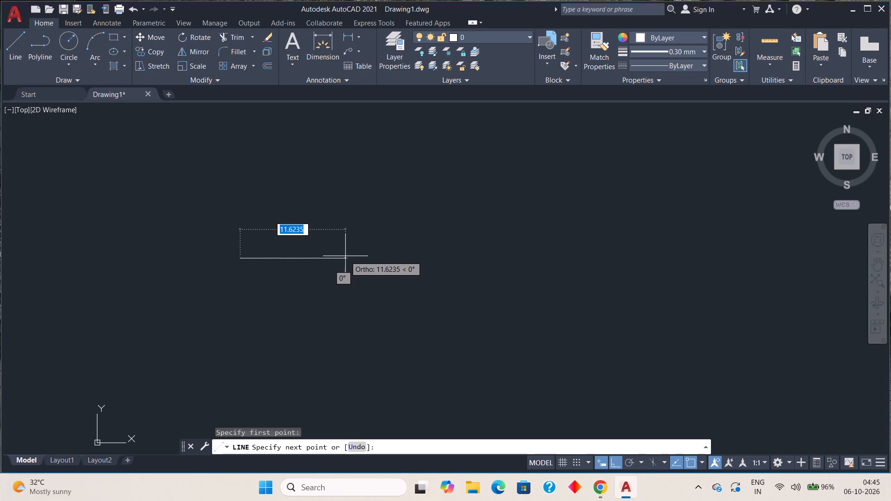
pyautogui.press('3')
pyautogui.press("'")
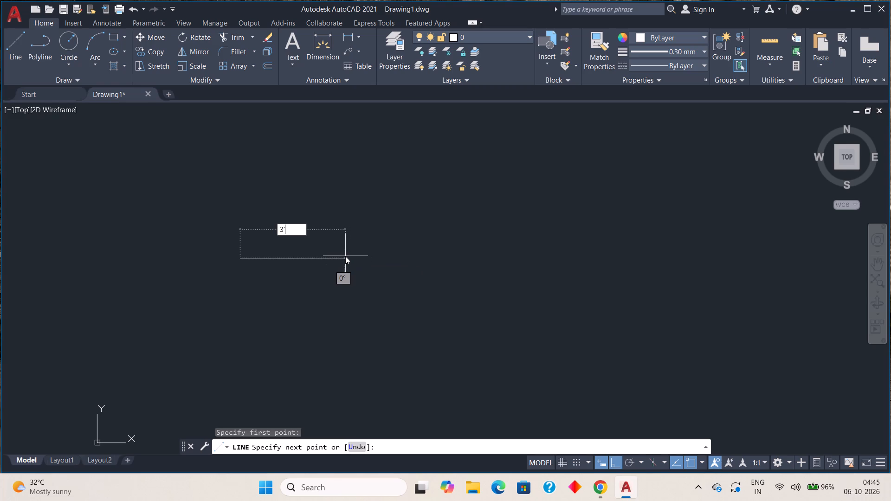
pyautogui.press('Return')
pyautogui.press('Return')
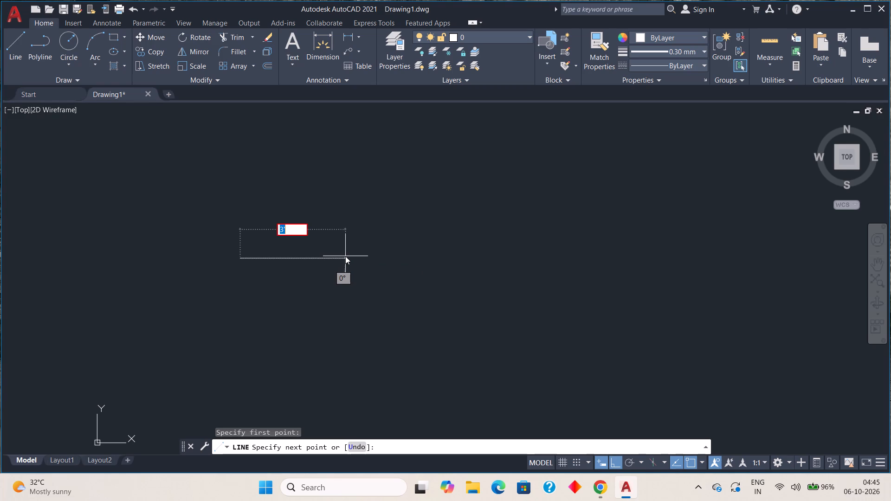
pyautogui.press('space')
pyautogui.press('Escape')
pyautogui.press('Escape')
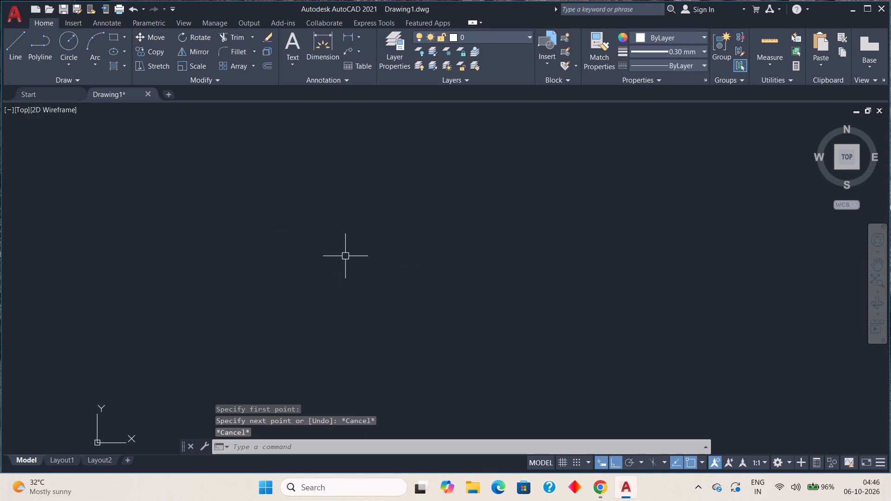
# Add the LineWeight control to the status bar and turn on lineweight display.
pyautogui.scroll(-1, 345, 256)
pyautogui.scroll(2, 340, 268)
pyautogui.scroll(-1, 339, 269)
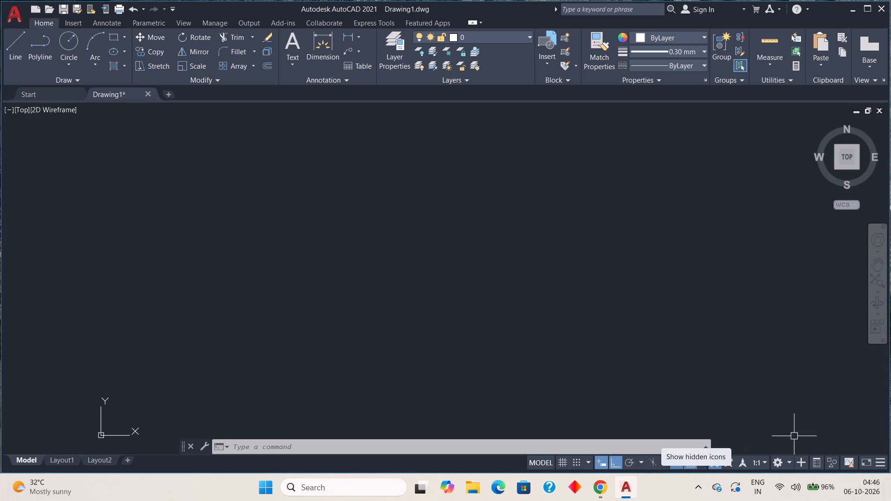
pyautogui.click(883, 460)
pyautogui.click(849, 183)
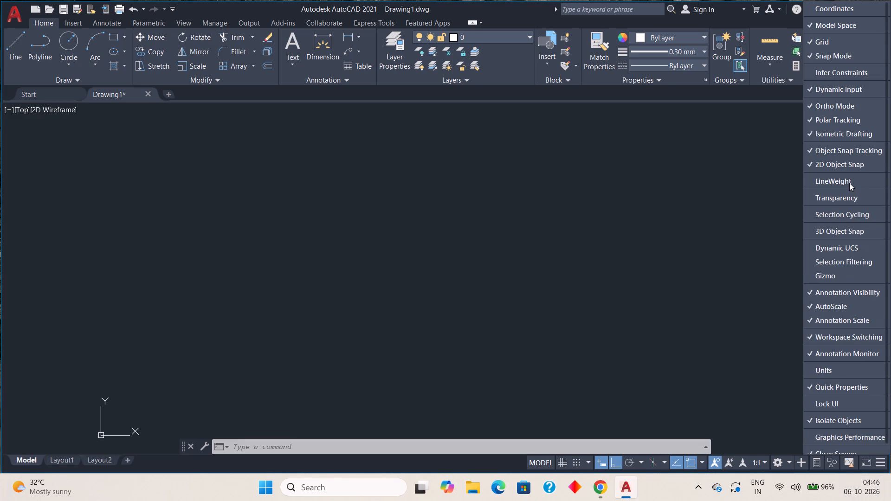
pyautogui.click(723, 382)
pyautogui.click(699, 463)
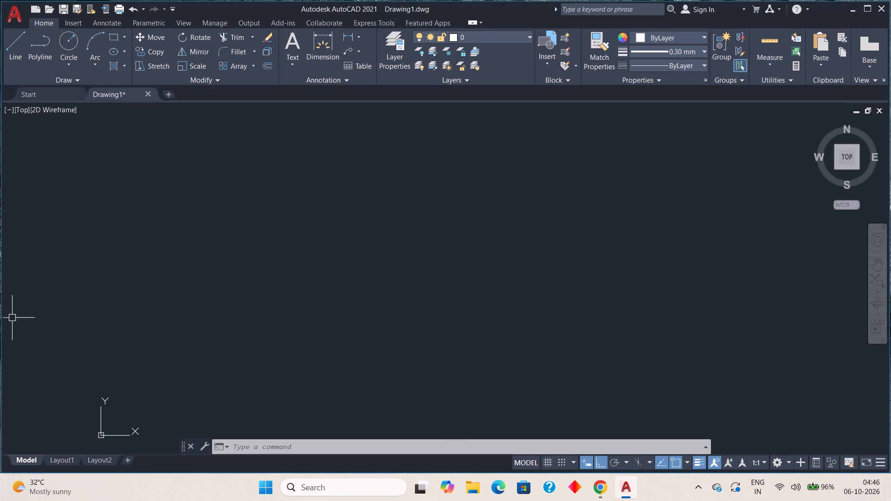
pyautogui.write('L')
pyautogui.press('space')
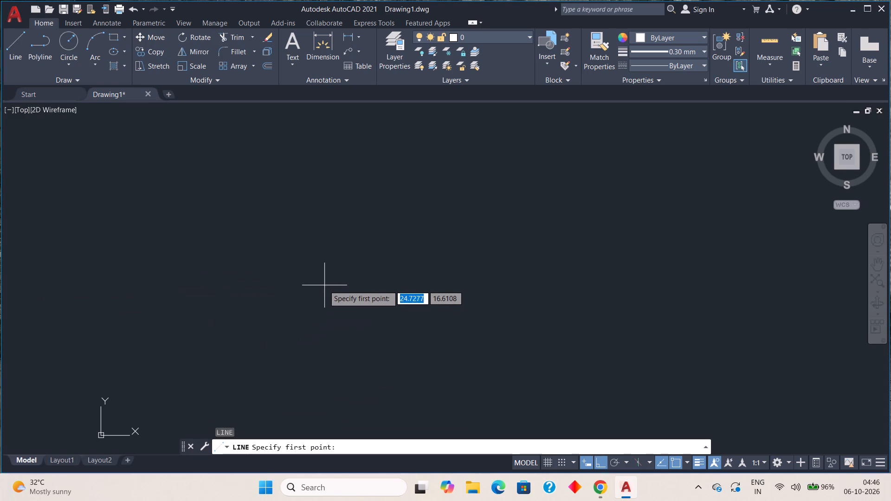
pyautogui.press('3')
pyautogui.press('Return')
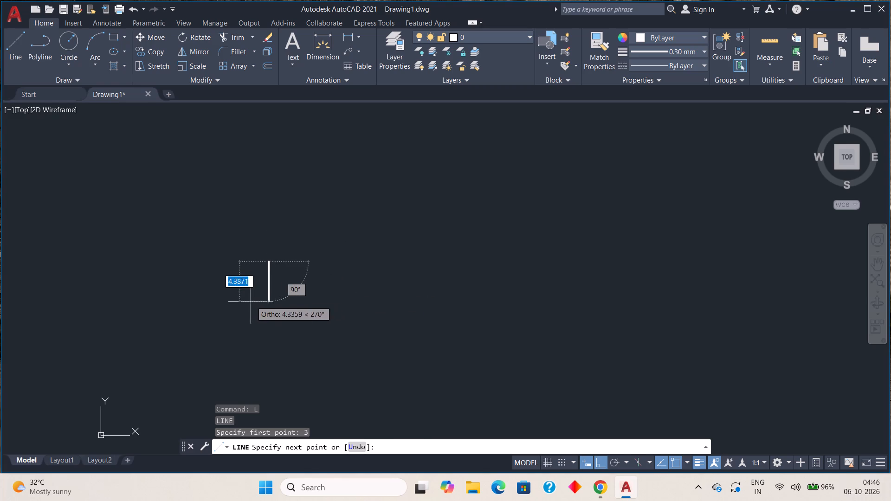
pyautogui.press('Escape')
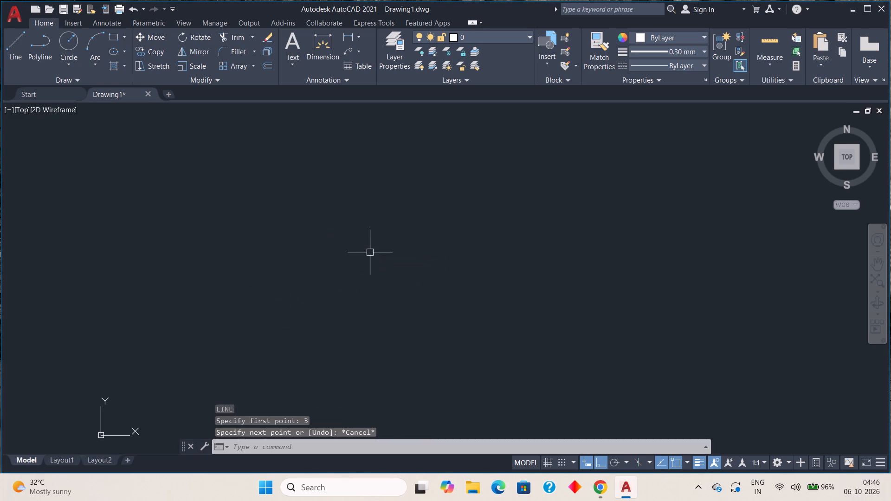
# Draw a closed rectangle with the Line tool, 3 wide and 4.5 high, in the middle of the drawing area.
pyautogui.click(15, 40)
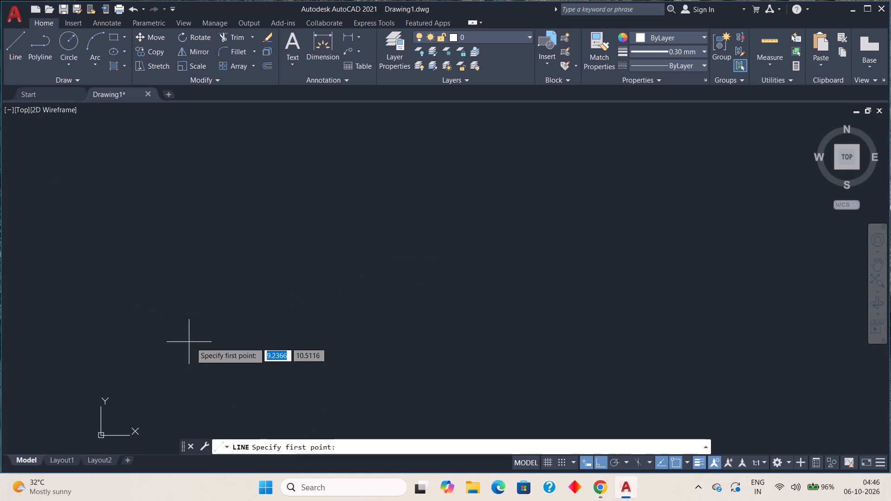
pyautogui.click(291, 289)
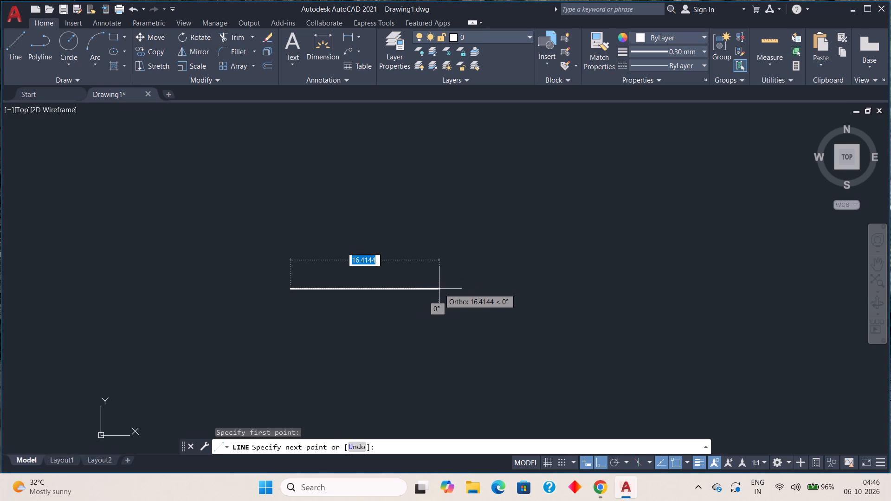
pyautogui.write('3')
pyautogui.press('space')
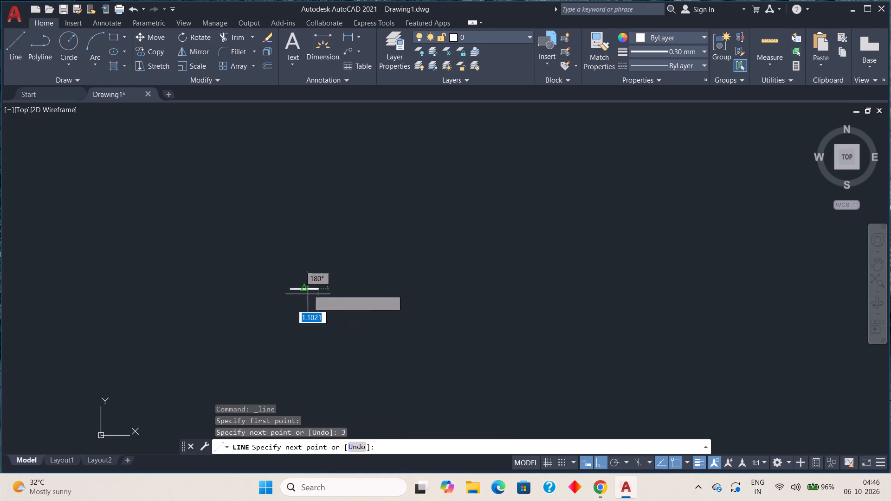
pyautogui.scroll(4, 308, 287)
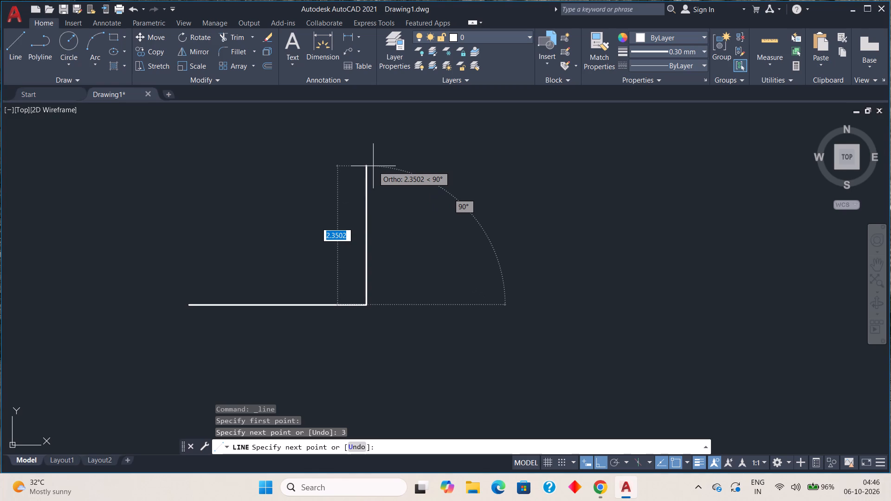
pyautogui.write('4.')
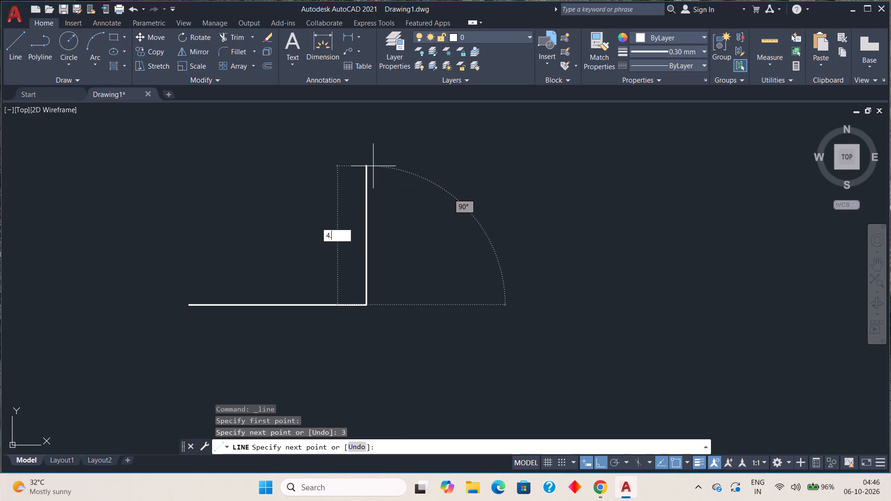
pyautogui.press('5')
pyautogui.press('Return')
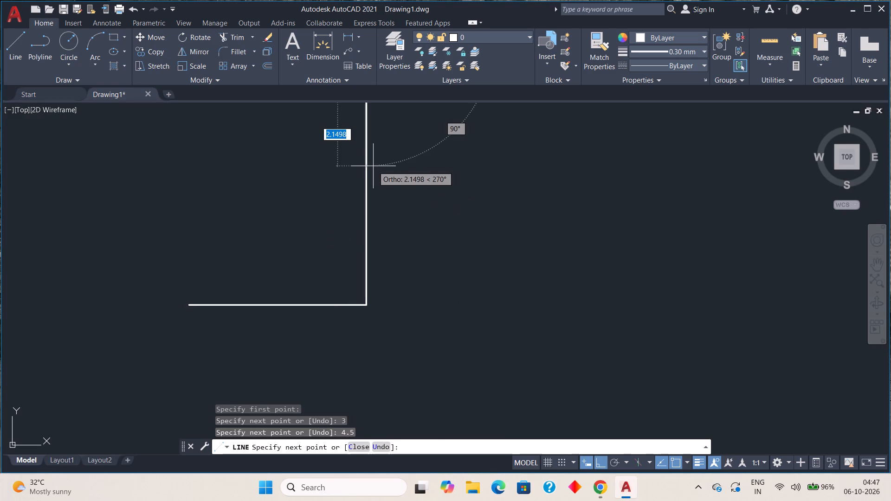
pyautogui.scroll(-3, 373, 169)
pyautogui.moveTo(365, 185); pyautogui.dragTo(358, 280, button='middle')
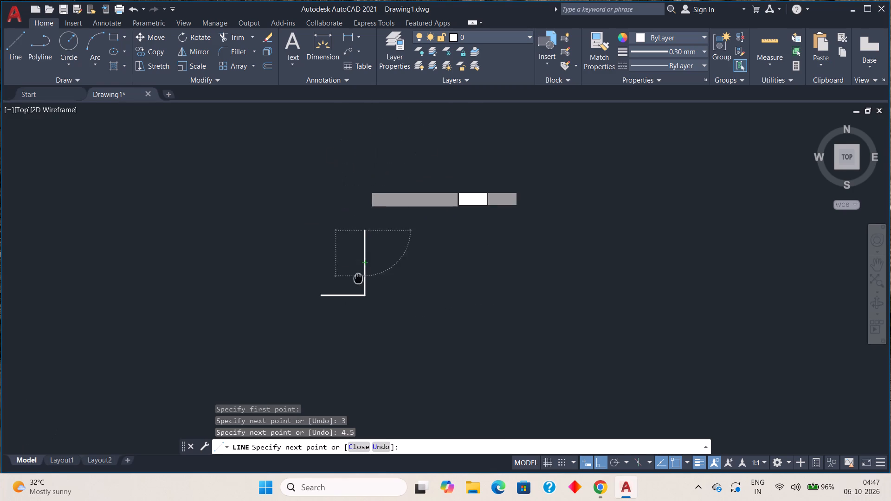
pyautogui.moveTo(358, 280); pyautogui.dragTo(358, 285, button='middle')
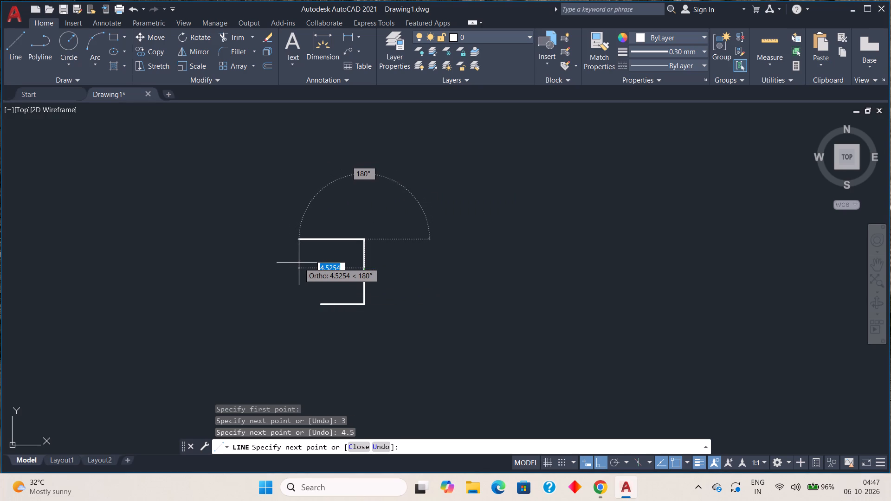
pyautogui.press('3')
pyautogui.press('Return')
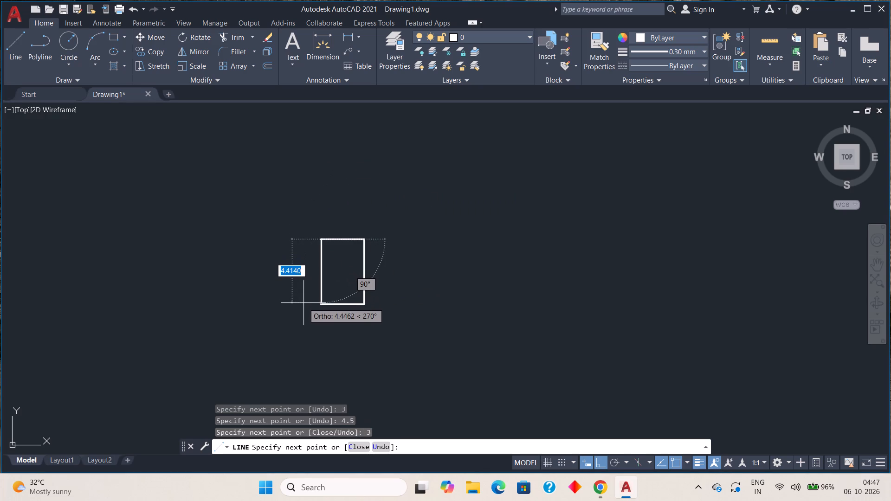
pyautogui.click(321, 303)
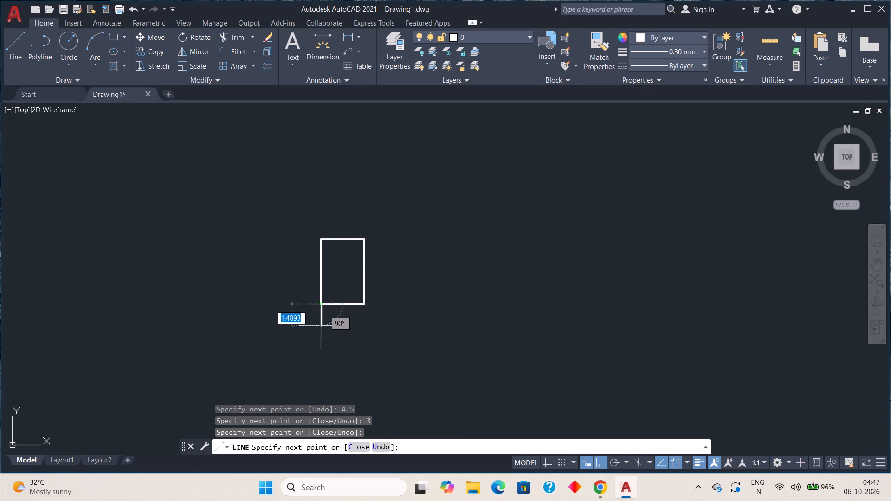
pyautogui.press('Escape')
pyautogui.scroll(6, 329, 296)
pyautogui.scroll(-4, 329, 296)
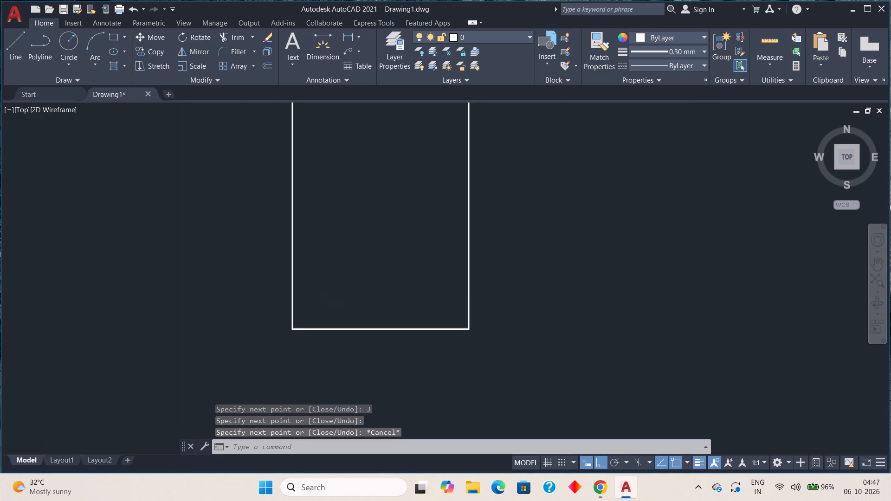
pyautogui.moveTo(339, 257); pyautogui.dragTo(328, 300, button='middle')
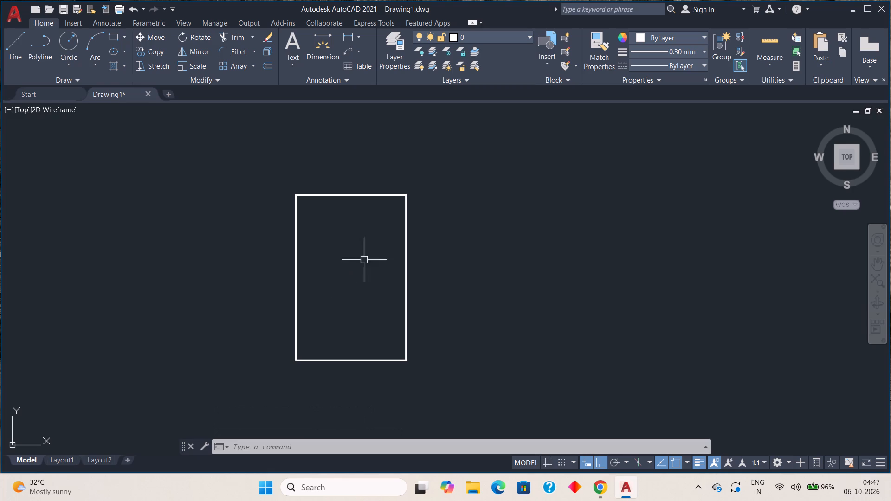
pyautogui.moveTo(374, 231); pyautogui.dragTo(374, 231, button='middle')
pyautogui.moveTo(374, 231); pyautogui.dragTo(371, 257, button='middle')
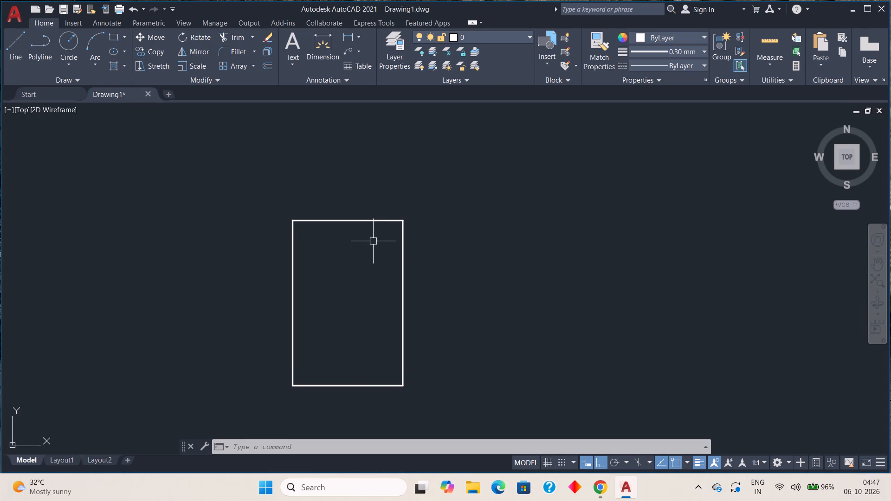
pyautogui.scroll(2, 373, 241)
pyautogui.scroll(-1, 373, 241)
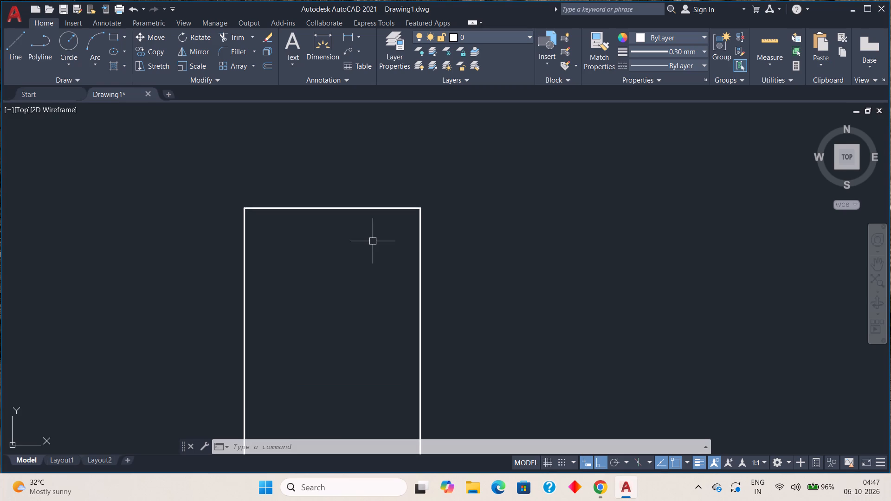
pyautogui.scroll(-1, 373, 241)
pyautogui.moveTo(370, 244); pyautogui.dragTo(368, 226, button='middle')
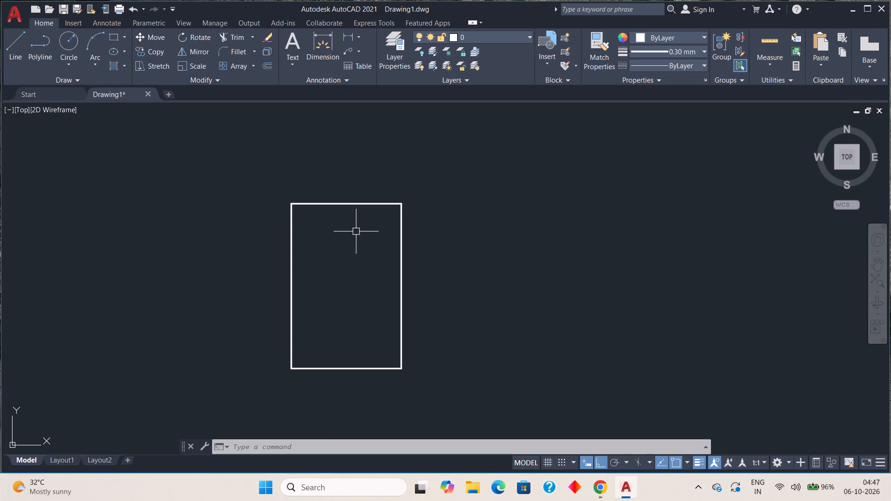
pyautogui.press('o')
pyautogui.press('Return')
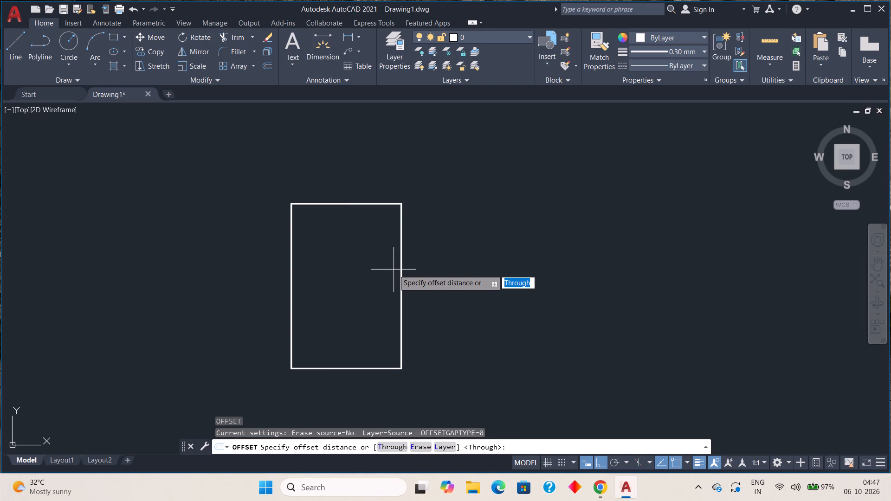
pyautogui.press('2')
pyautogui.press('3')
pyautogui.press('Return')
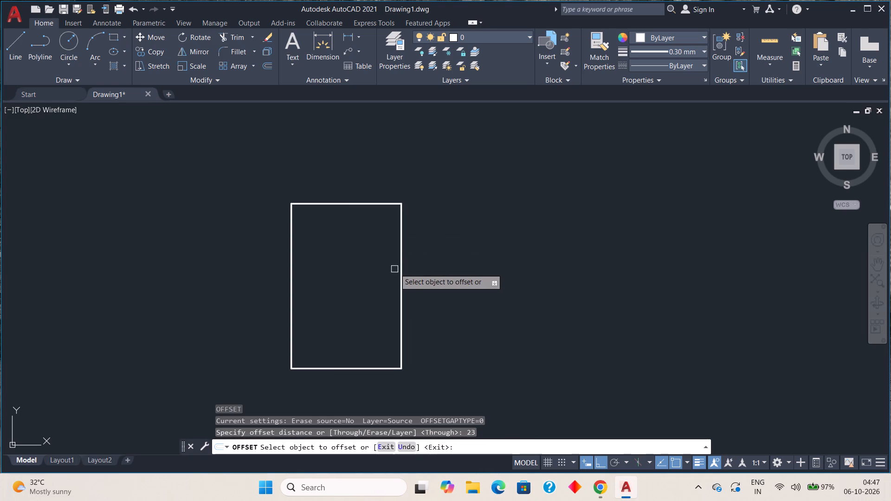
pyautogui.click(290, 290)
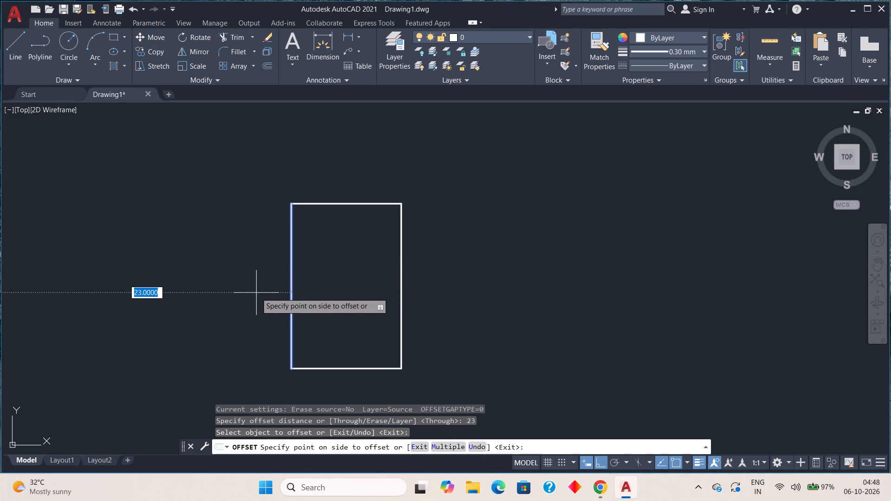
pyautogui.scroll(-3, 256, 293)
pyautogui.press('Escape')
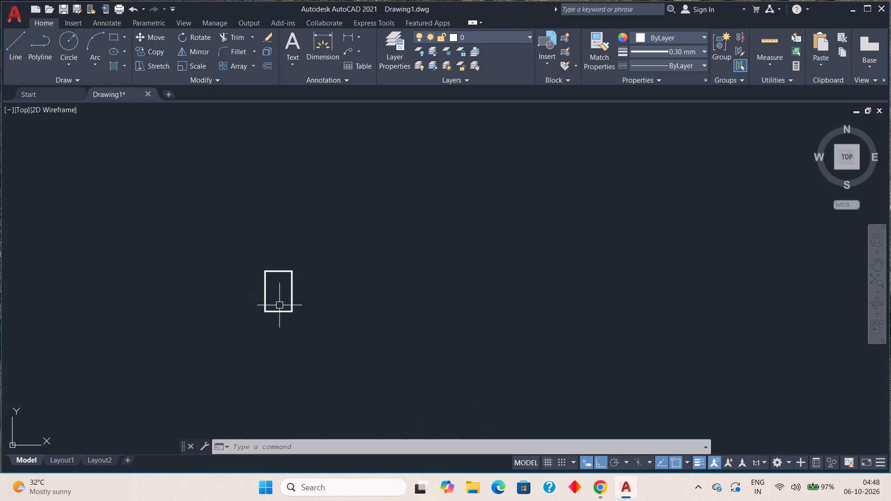
# Offset the rectangle's left and bottom lines outward by 0.23.
pyautogui.scroll(3, 281, 307)
pyautogui.moveTo(276, 309); pyautogui.dragTo(280, 341, button='middle')
pyautogui.scroll(1, 280, 342)
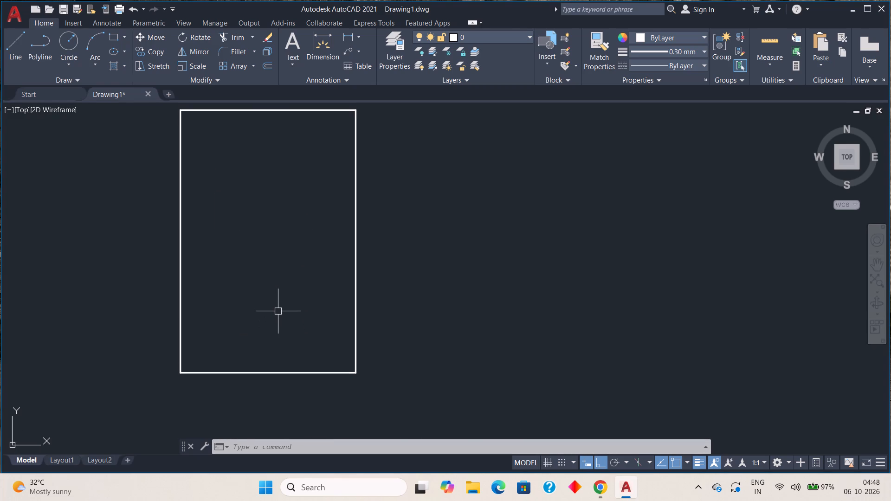
pyautogui.press('o')
pyautogui.press('Return')
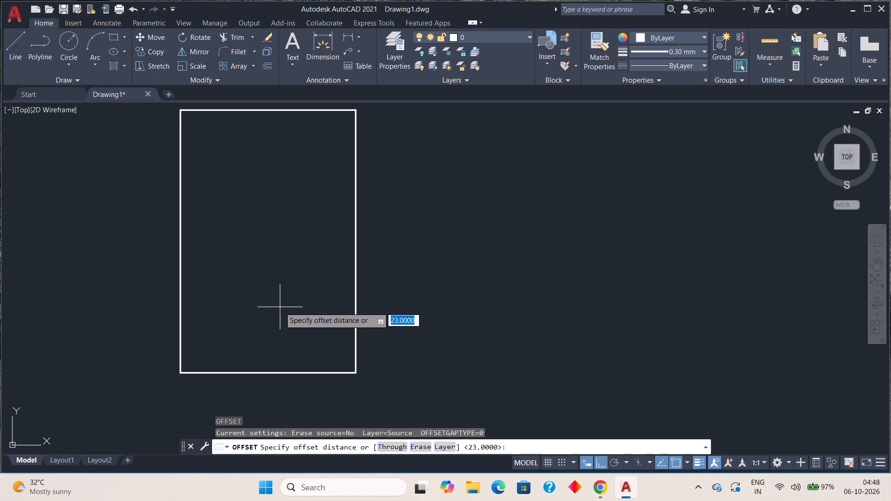
pyautogui.press('.')
pyautogui.write('23')
pyautogui.press('Return')
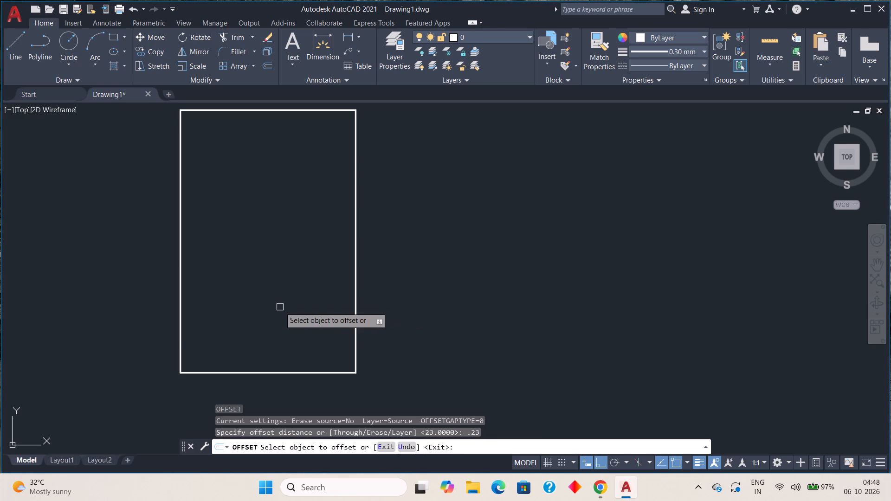
pyautogui.click(178, 338)
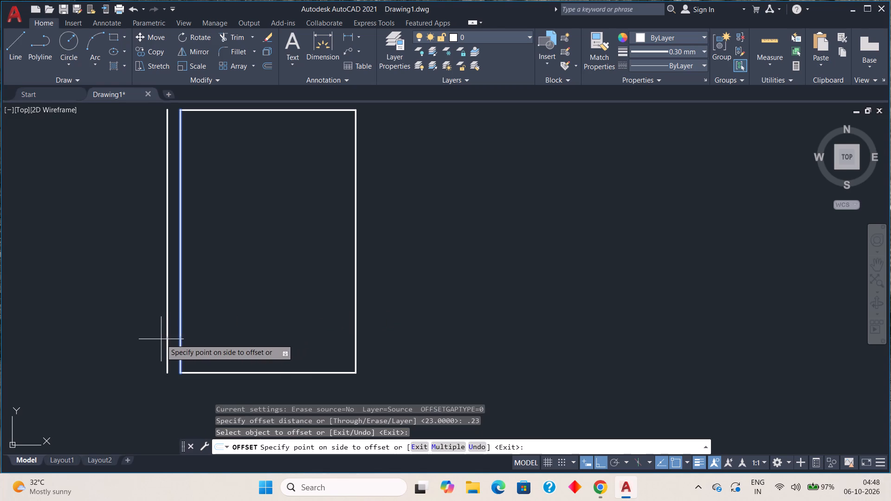
pyautogui.click(161, 339)
pyautogui.click(211, 373)
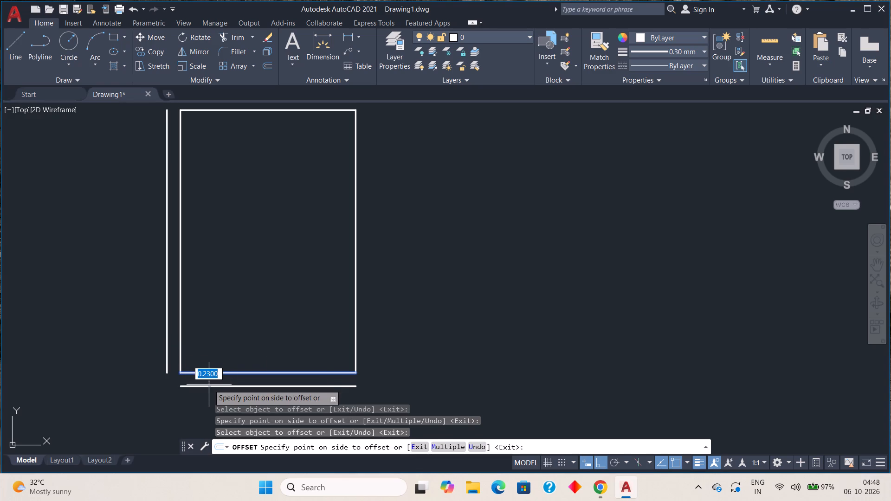
pyautogui.click(209, 385)
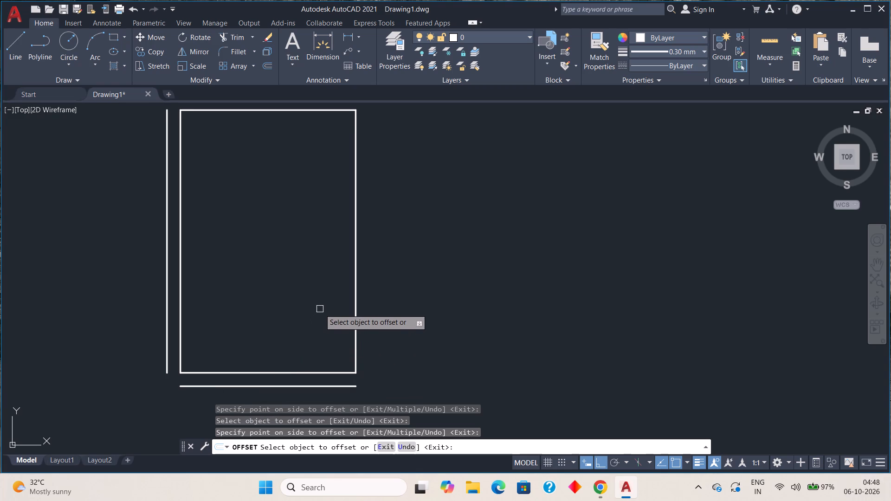
# Offset the rectangle's right line outward by 0.15.
pyautogui.click(355, 271)
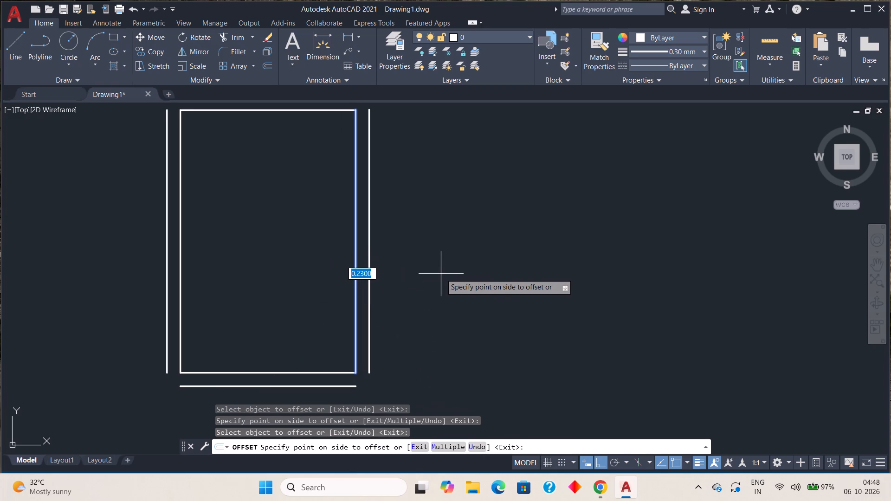
pyautogui.press('.')
pyautogui.press('1')
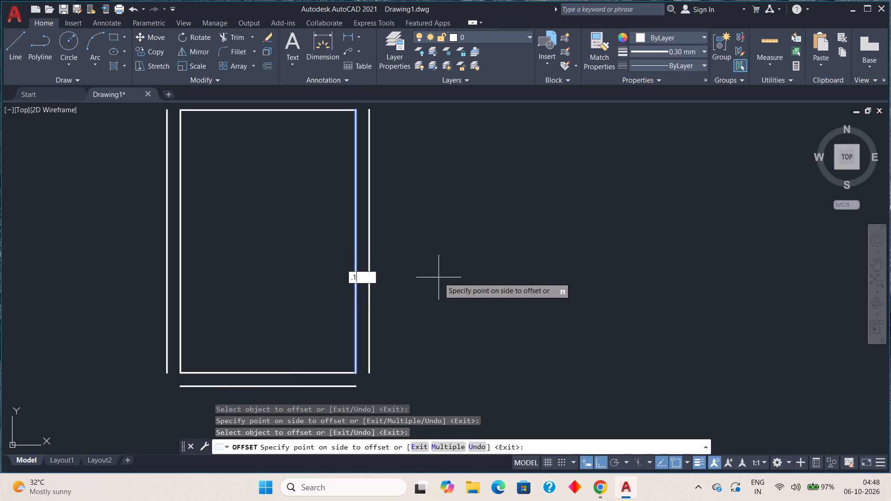
pyautogui.press('5')
pyautogui.press('Return')
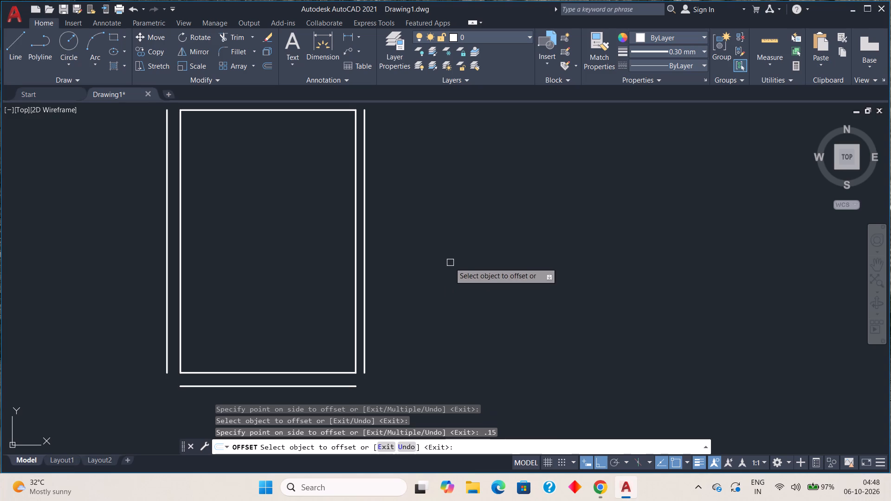
# Offset the rectangle's top line outward by 0.23 and end the Offset command.
pyautogui.moveTo(293, 204); pyautogui.dragTo(269, 326, button='middle')
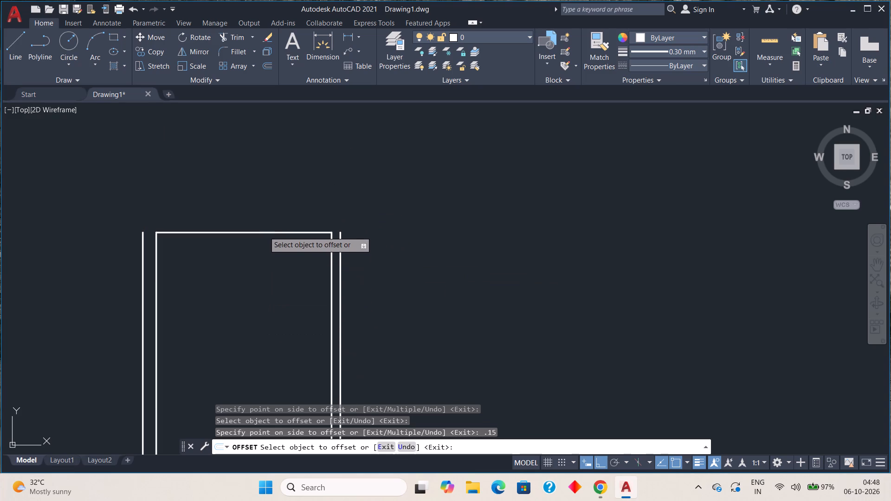
pyautogui.click(264, 231)
pyautogui.moveTo(257, 194); pyautogui.dragTo(257, 190)
pyautogui.press('Escape')
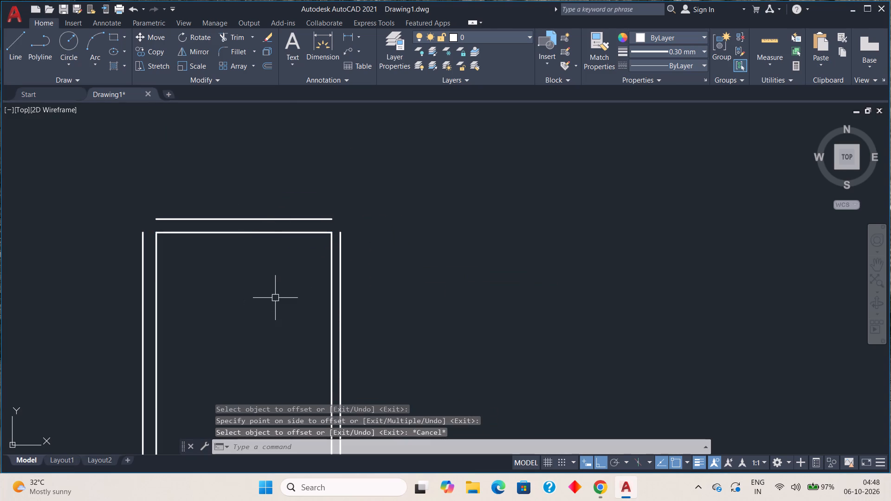
# Offset the outer line above the rectangle upward by 4.5.
pyautogui.moveTo(276, 295); pyautogui.dragTo(323, 183, button='middle')
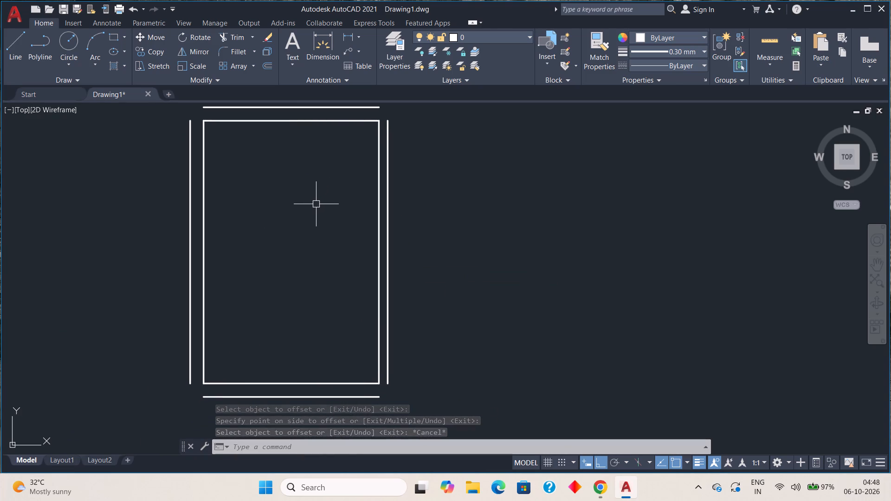
pyautogui.scroll(-1, 288, 195)
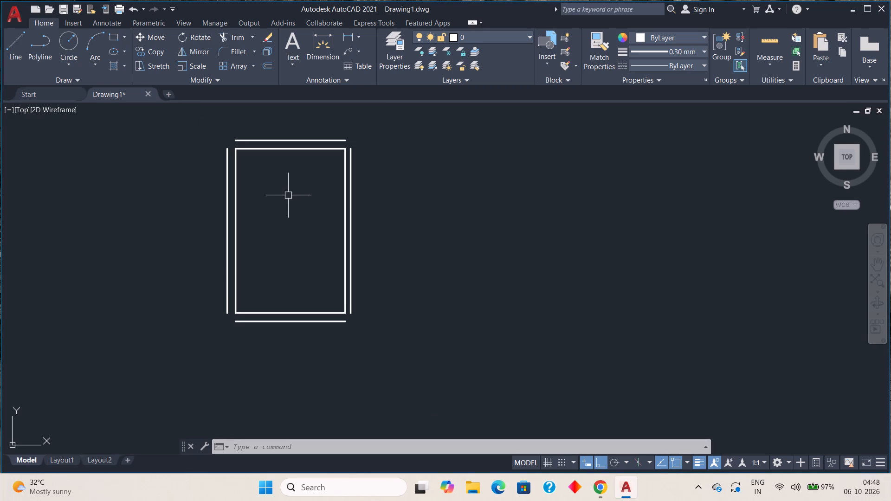
pyautogui.moveTo(288, 199); pyautogui.dragTo(288, 241, button='middle')
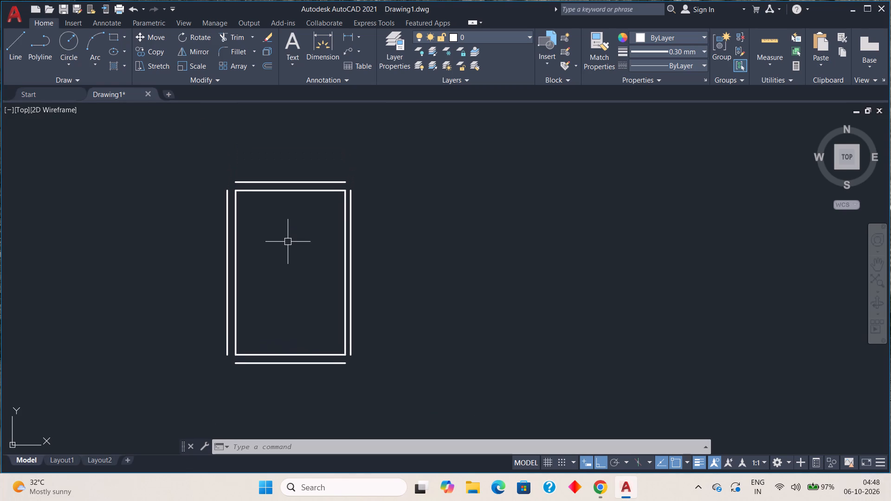
pyautogui.moveTo(287, 245); pyautogui.dragTo(278, 285, button='middle')
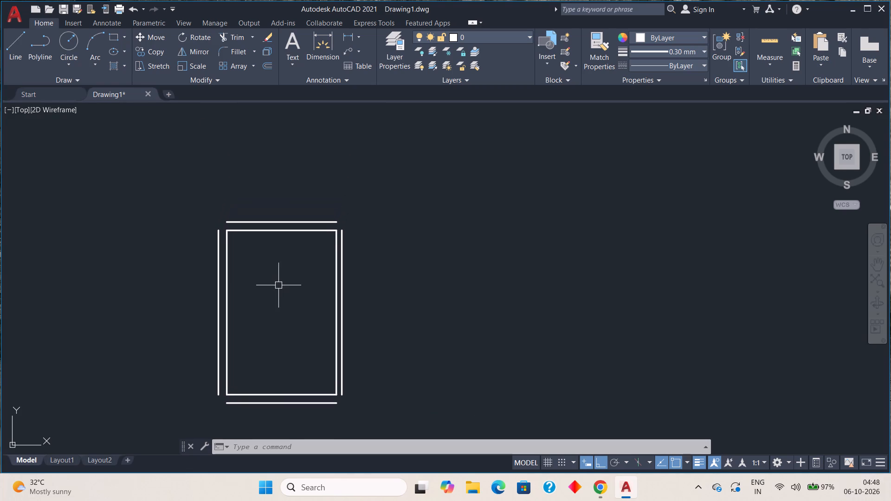
pyautogui.moveTo(278, 271); pyautogui.dragTo(278, 276, button='middle')
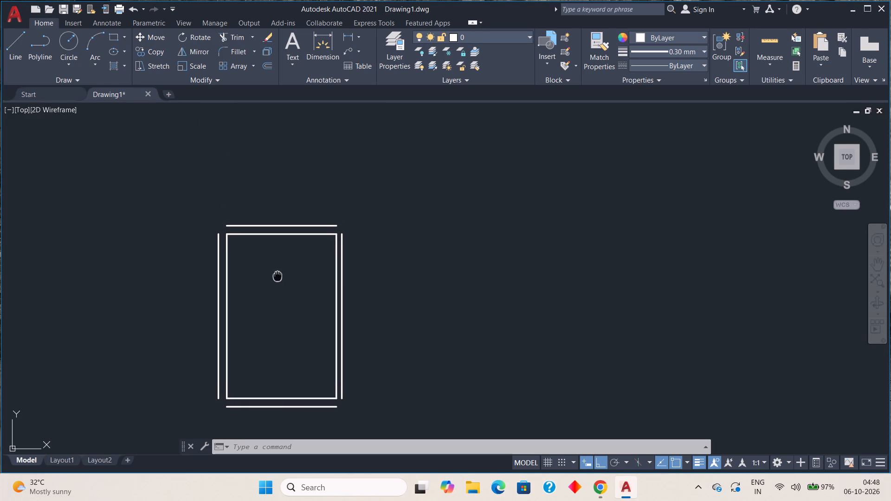
pyautogui.moveTo(278, 276); pyautogui.dragTo(278, 286, button='middle')
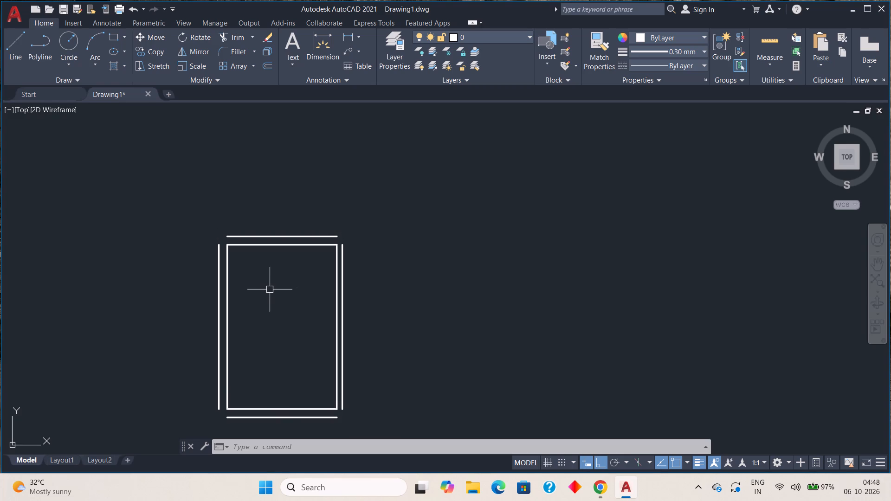
pyautogui.press('o')
pyautogui.press('Return')
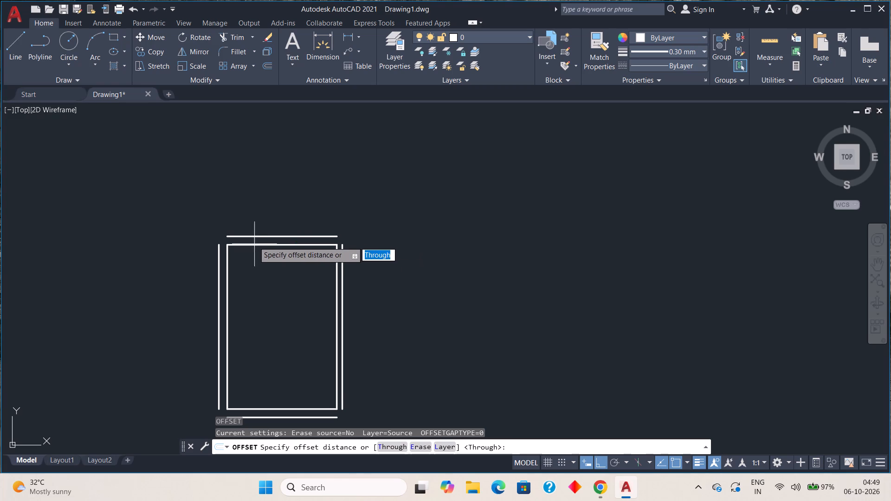
pyautogui.click(284, 236)
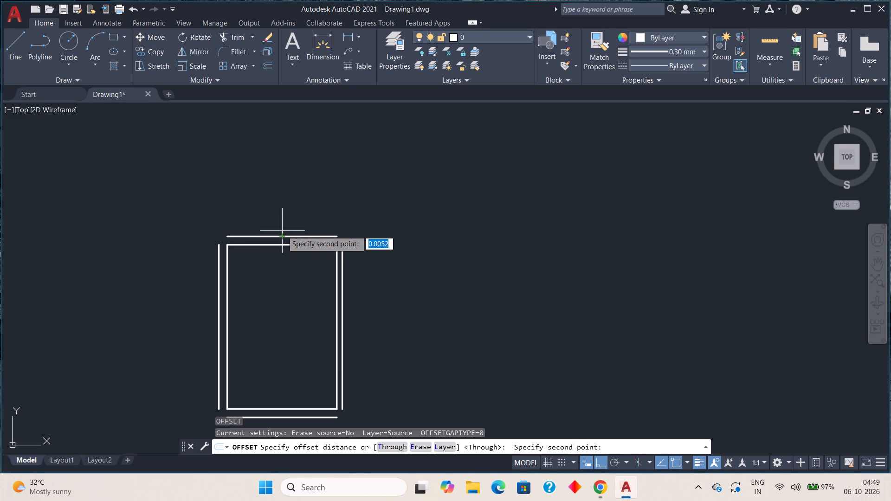
pyautogui.scroll(-2, 285, 143)
pyautogui.moveTo(285, 144); pyautogui.dragTo(280, 205, button='middle')
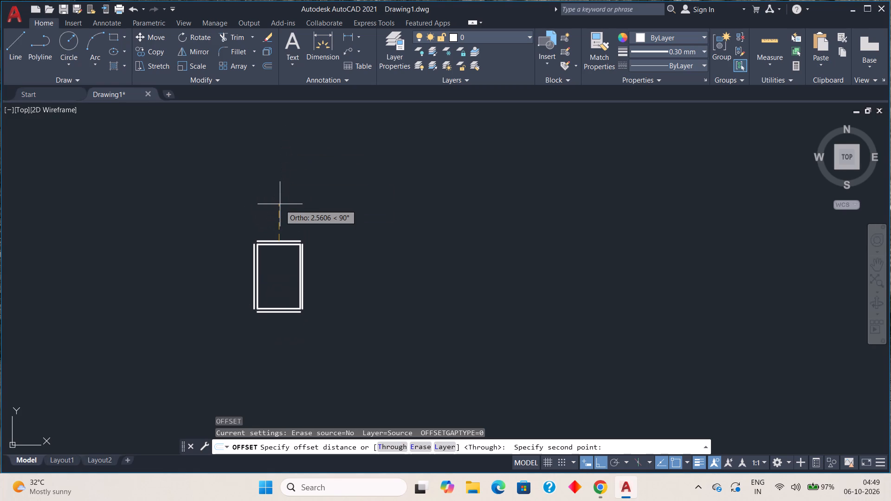
pyautogui.press('4')
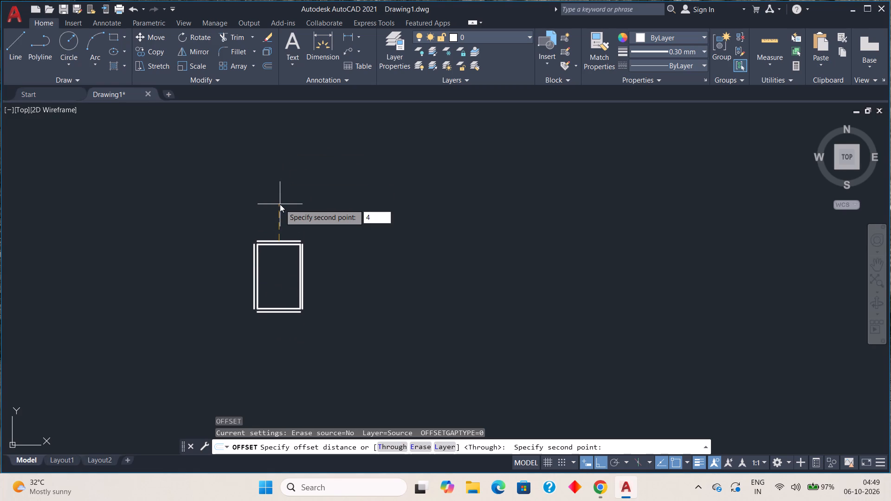
pyautogui.write('.5')
pyautogui.press('Return')
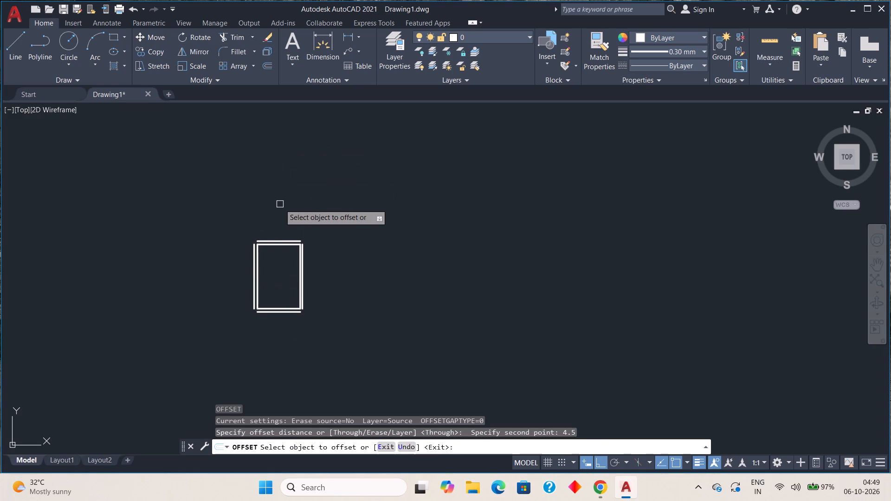
pyautogui.scroll(2, 286, 260)
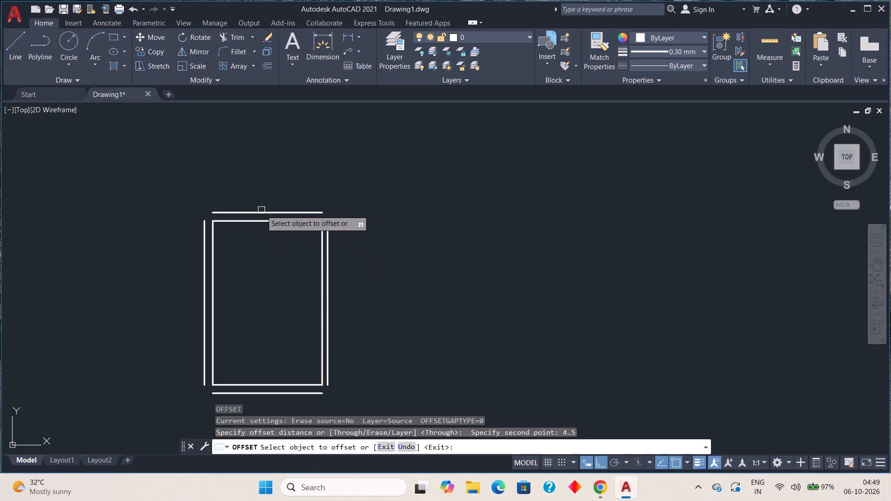
pyautogui.click(264, 213)
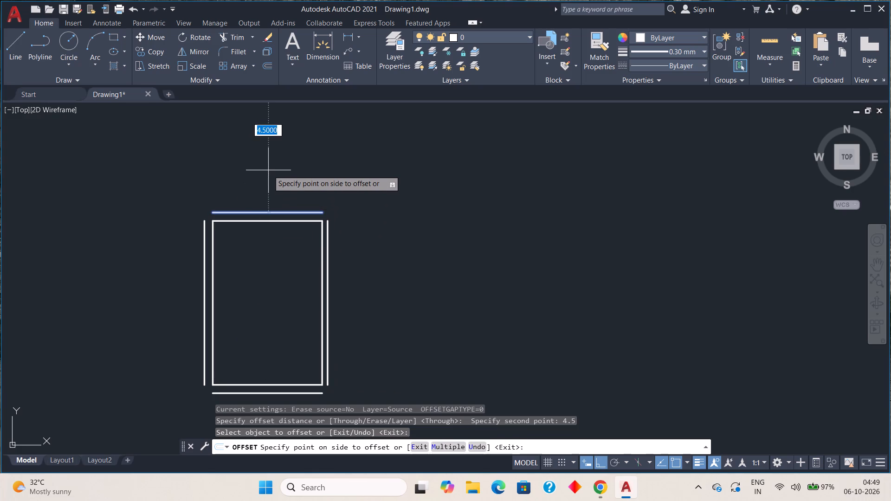
pyautogui.scroll(-2, 268, 170)
pyautogui.click(268, 170)
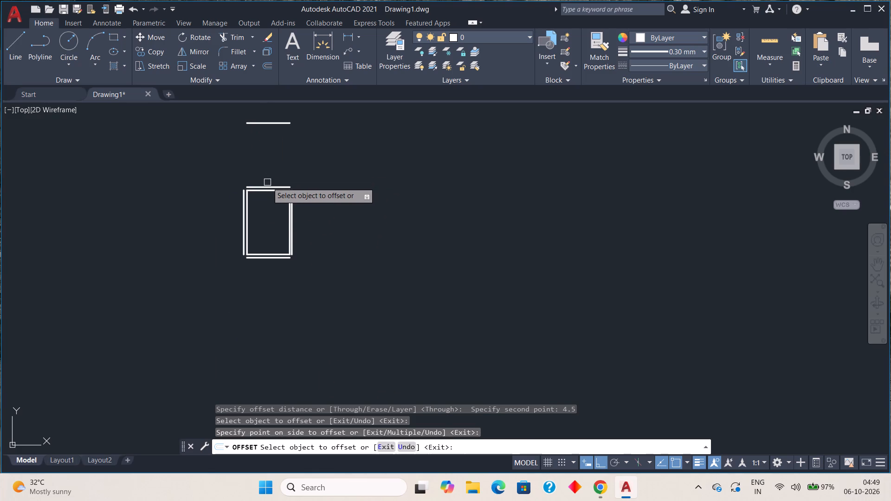
# Offset the topmost horizontal line above the room upward by 0.23 and end the Offset command.
pyautogui.moveTo(273, 145); pyautogui.dragTo(290, 220, button='middle')
pyautogui.click(287, 197)
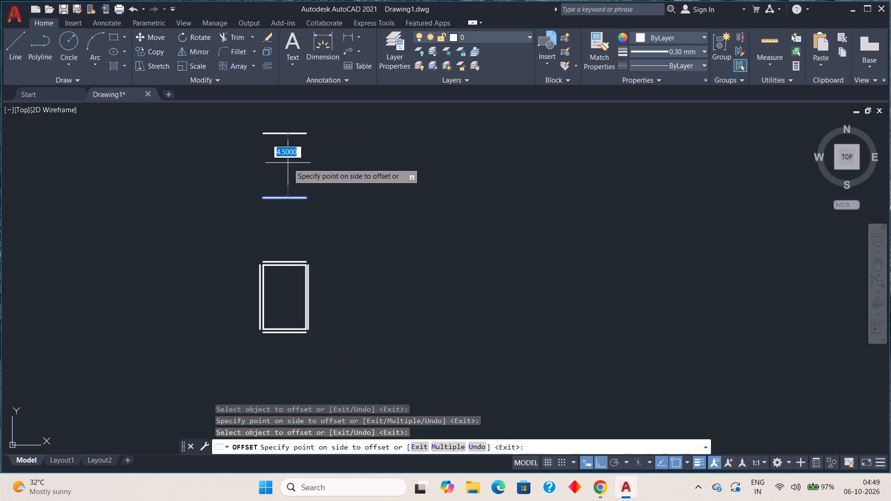
pyautogui.press('.')
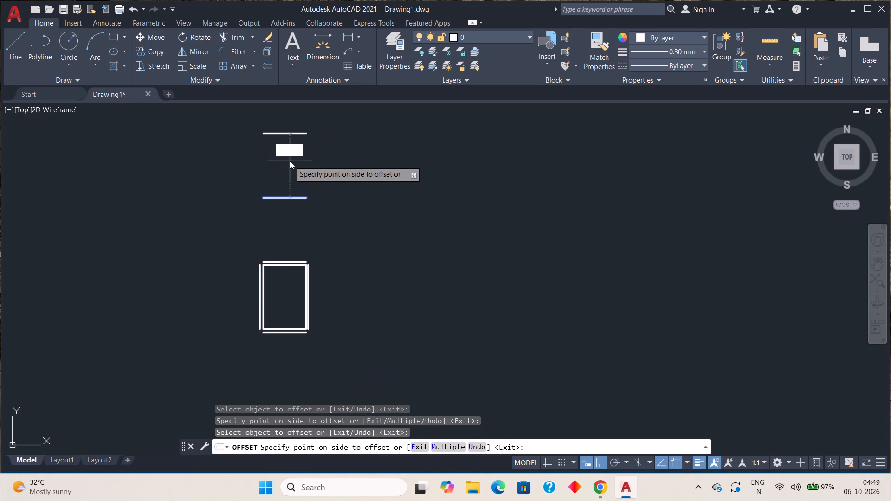
pyautogui.write('23')
pyautogui.press('Return')
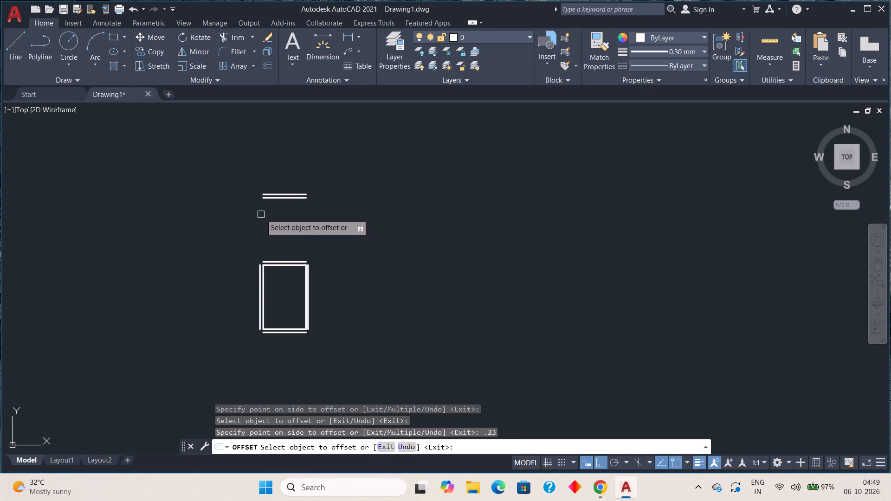
pyautogui.moveTo(265, 209); pyautogui.dragTo(284, 225, button='middle')
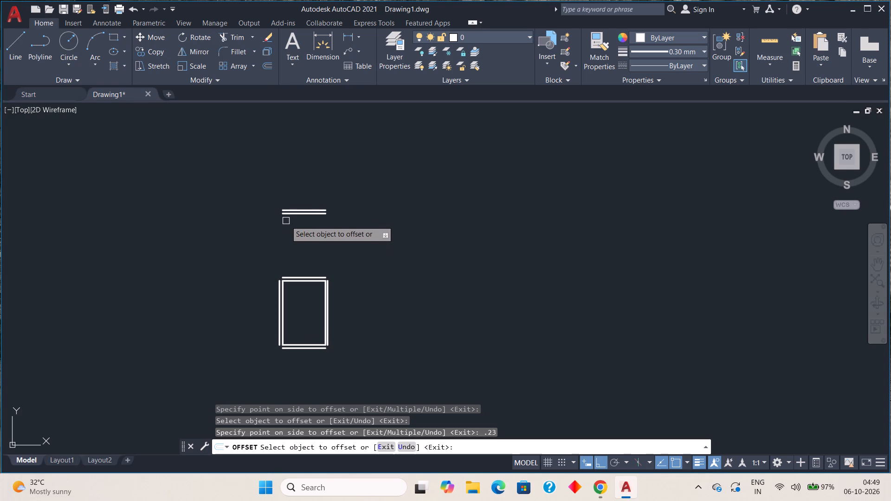
pyautogui.scroll(2, 286, 221)
pyautogui.scroll(-1, 286, 221)
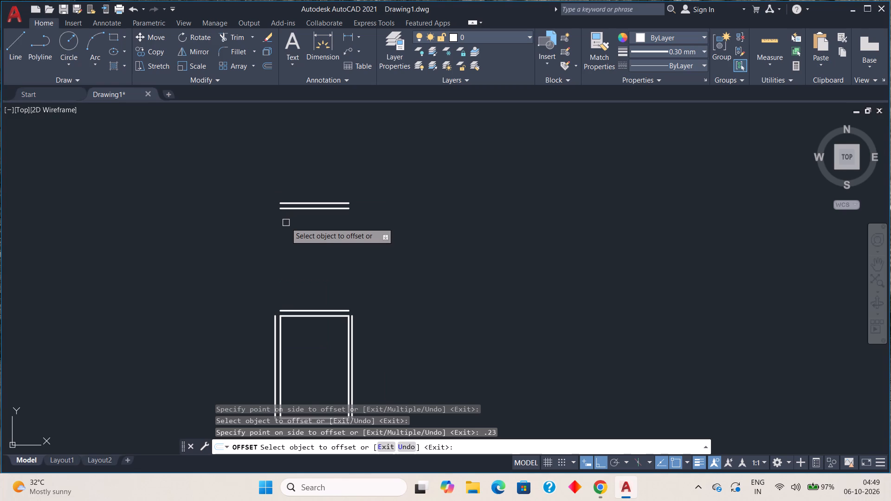
pyautogui.press('Escape')
pyautogui.press('Escape')
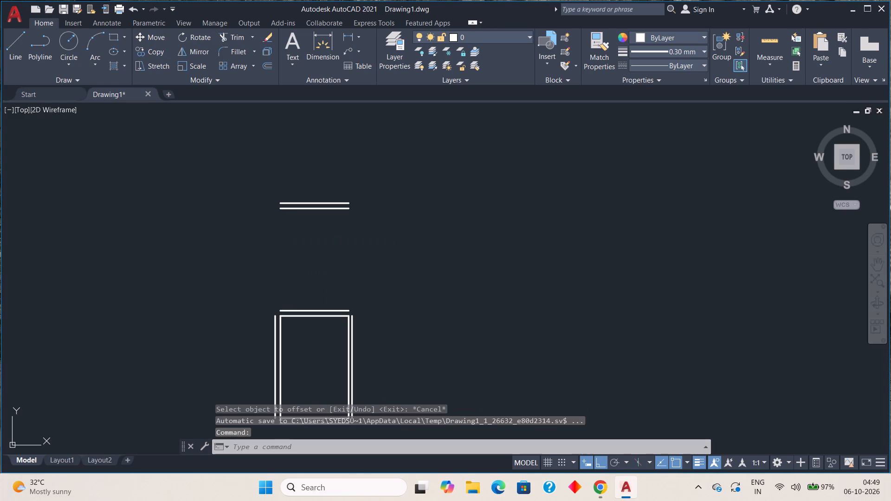
pyautogui.press('Escape')
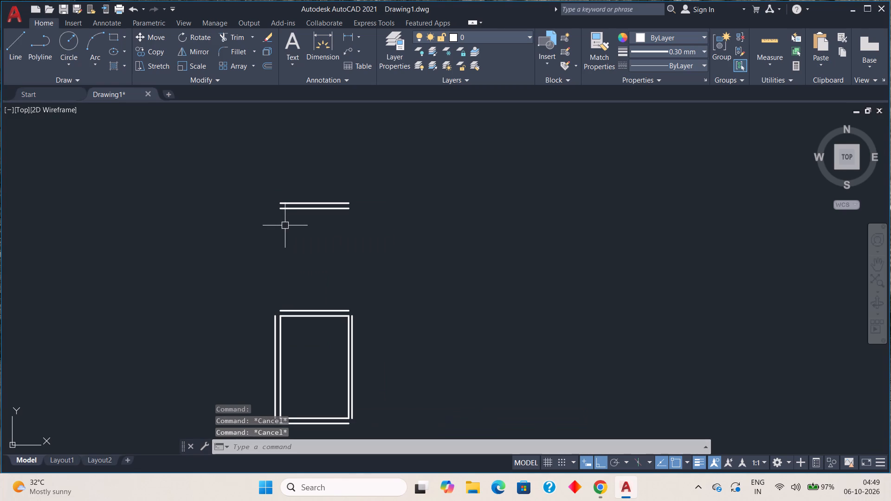
# Start the Fillet command for joining the wall lines.
pyautogui.press('f')
pyautogui.press('space')
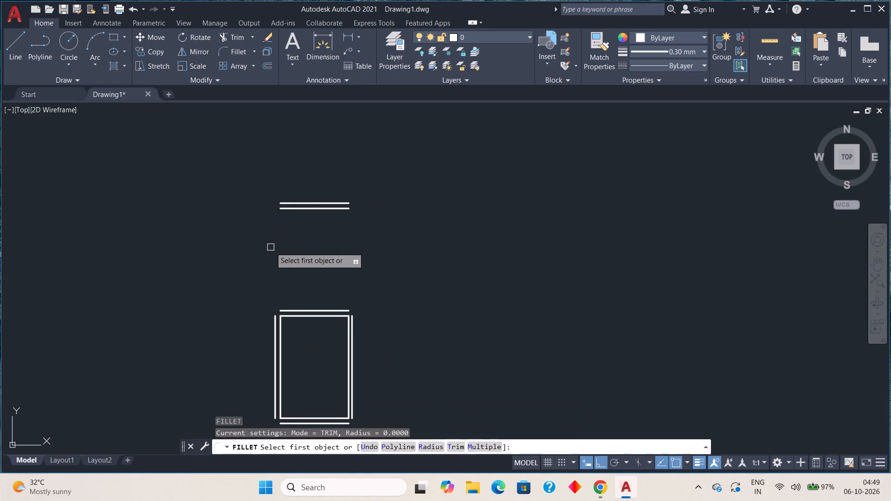
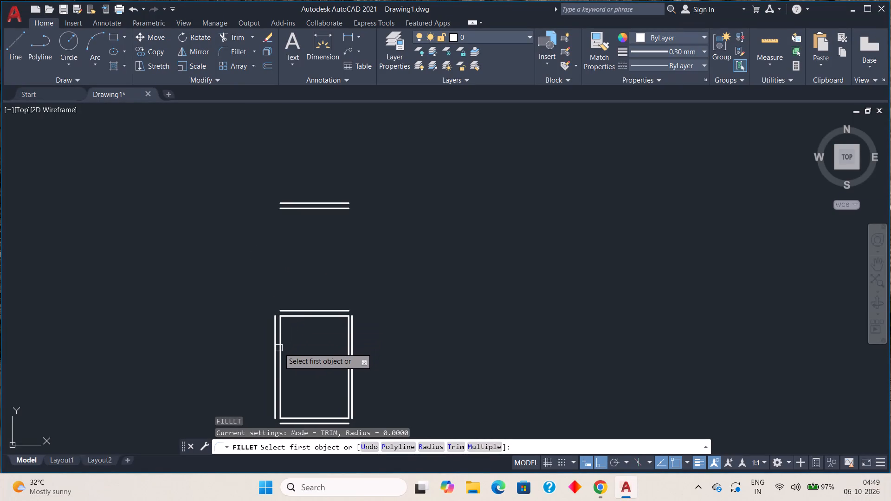
# Fillet the room's inner left wall line with the lower of the two top lines to form a square corner.
pyautogui.scroll(1, 278, 348)
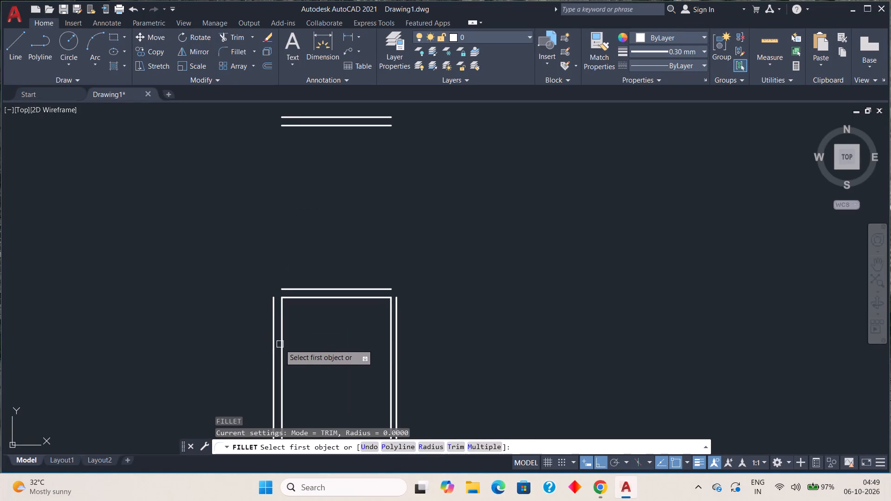
pyautogui.click(282, 341)
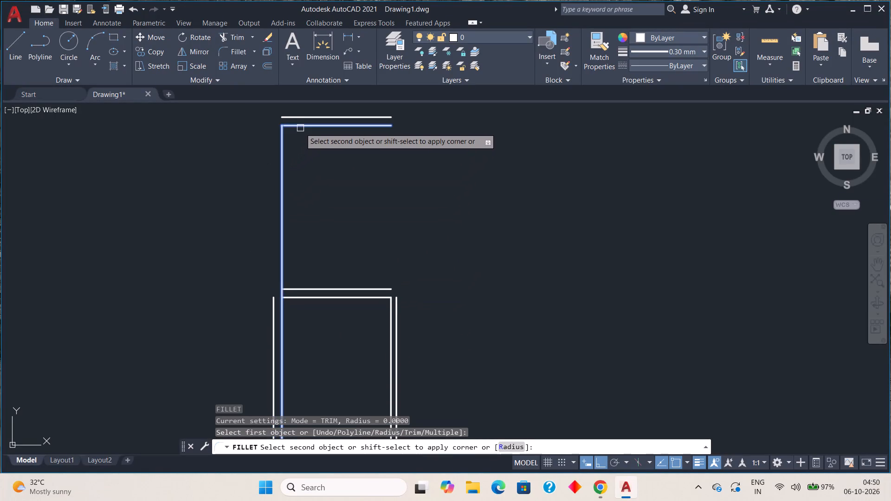
pyautogui.click(300, 128)
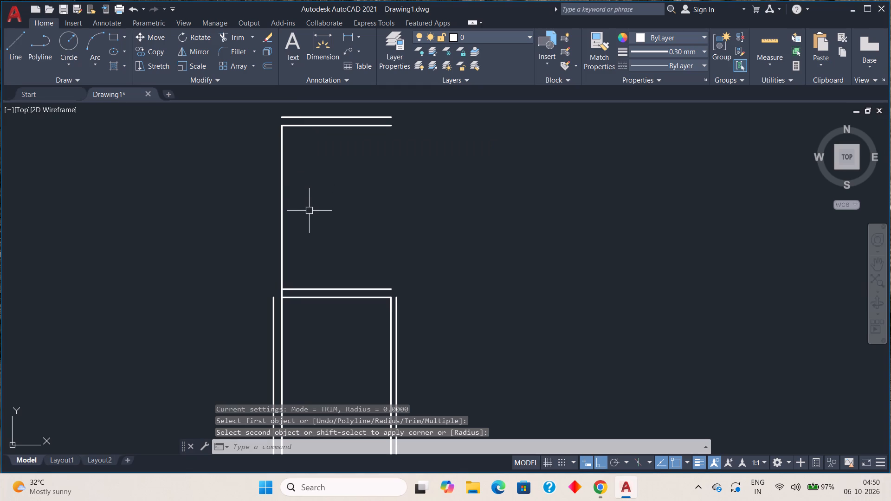
pyautogui.press('Escape')
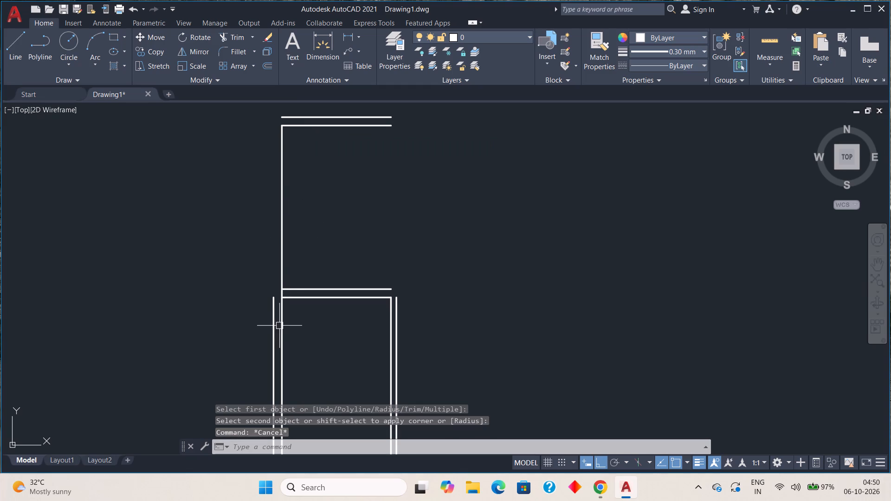
# Fillet the outer left wall line with the topmost horizontal line to close the outer upper-left corner.
pyautogui.click(273, 320)
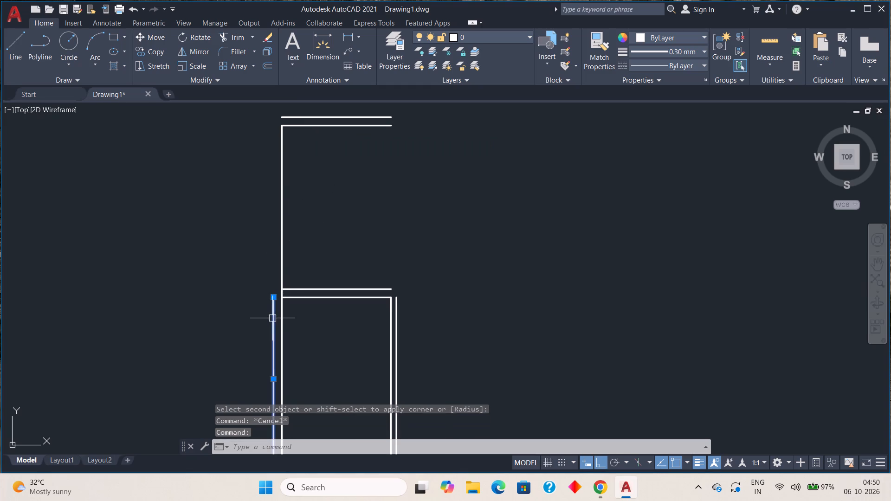
pyautogui.press('Escape')
pyautogui.press('f')
pyautogui.press('space')
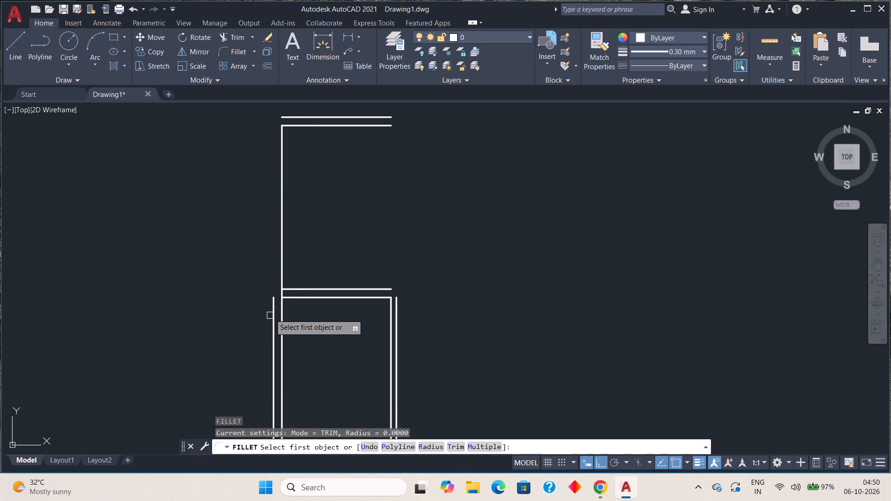
pyautogui.click(272, 309)
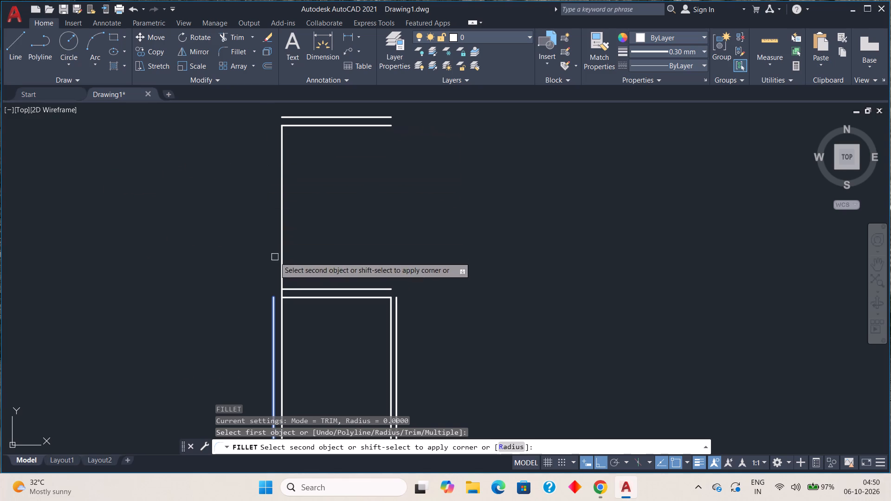
pyautogui.click(299, 117)
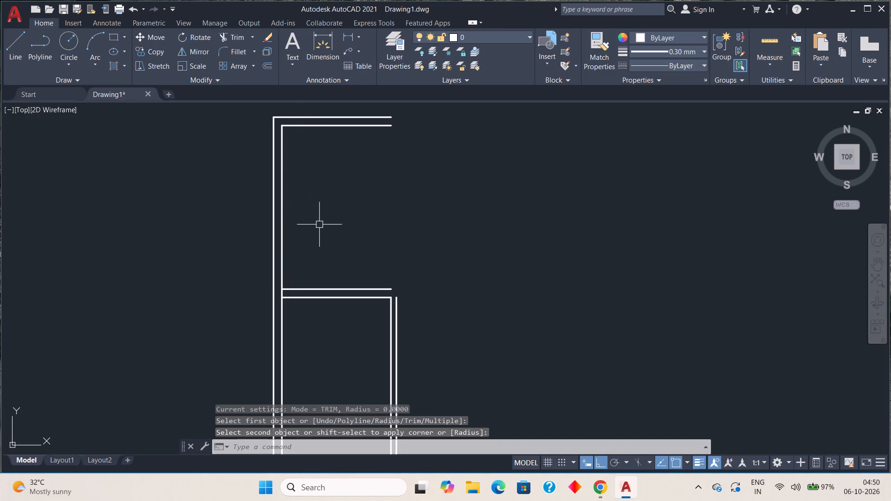
pyautogui.press('Escape')
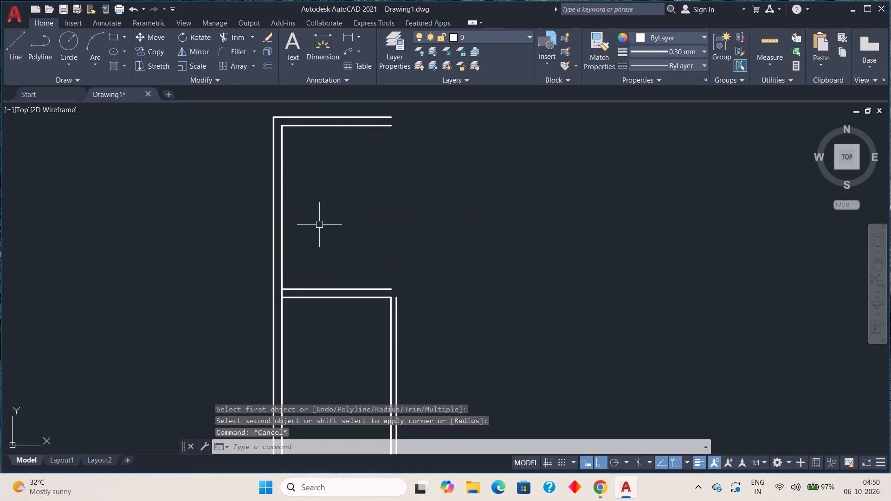
# Fillet the inner right wall line with the lower of the two top lines to close the upper room's inner corner.
pyautogui.scroll(-1, 317, 231)
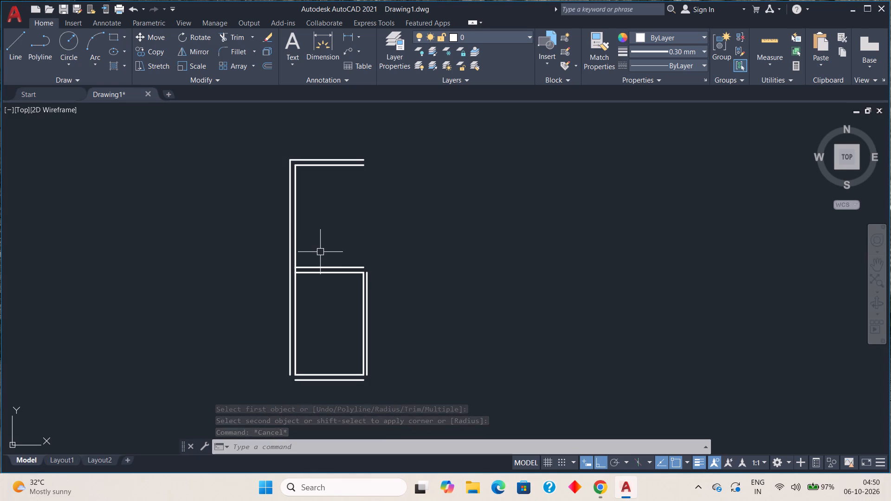
pyautogui.press('space')
pyautogui.scroll(1, 350, 273)
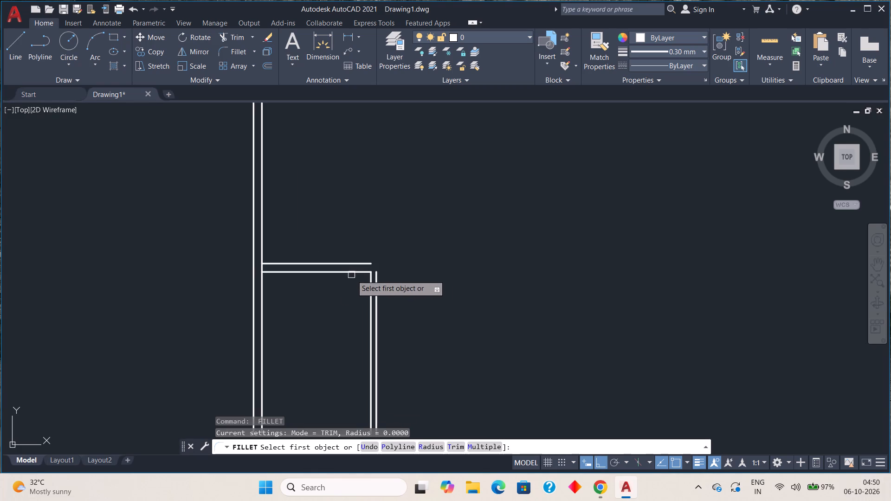
pyautogui.click(369, 287)
pyautogui.scroll(-2, 356, 191)
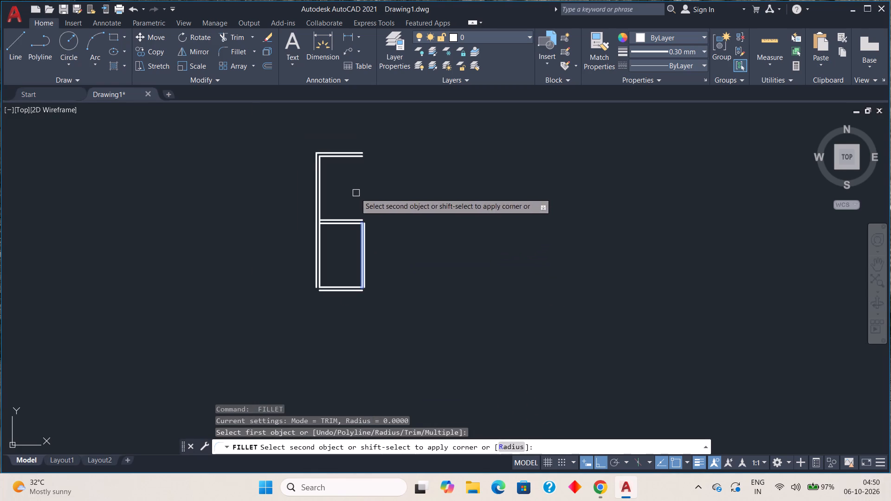
pyautogui.moveTo(354, 198); pyautogui.dragTo(350, 230, button='middle')
pyautogui.scroll(2, 347, 203)
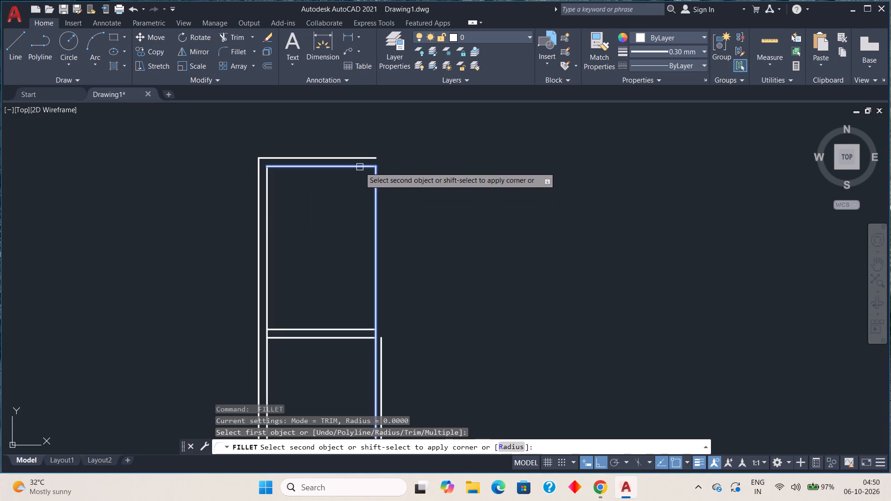
pyautogui.click(360, 167)
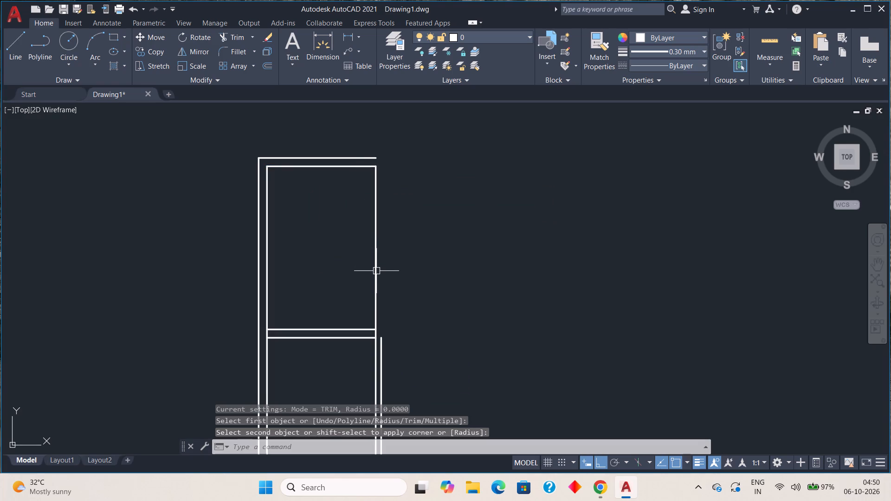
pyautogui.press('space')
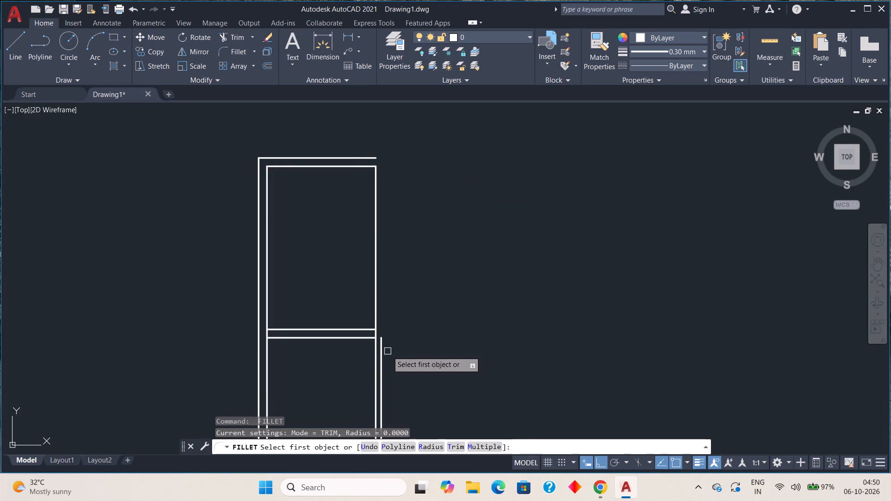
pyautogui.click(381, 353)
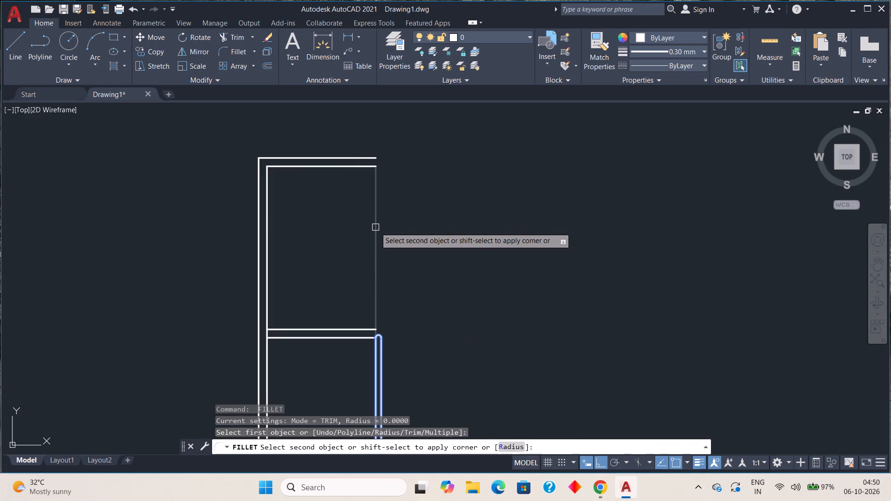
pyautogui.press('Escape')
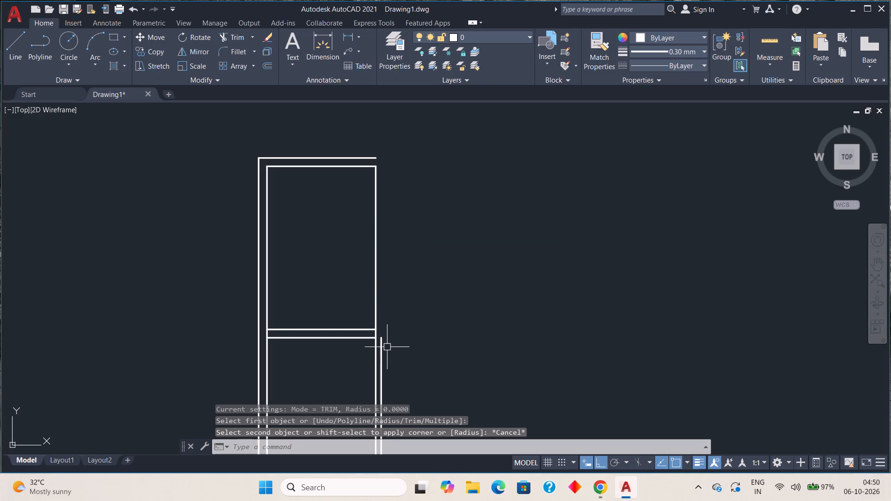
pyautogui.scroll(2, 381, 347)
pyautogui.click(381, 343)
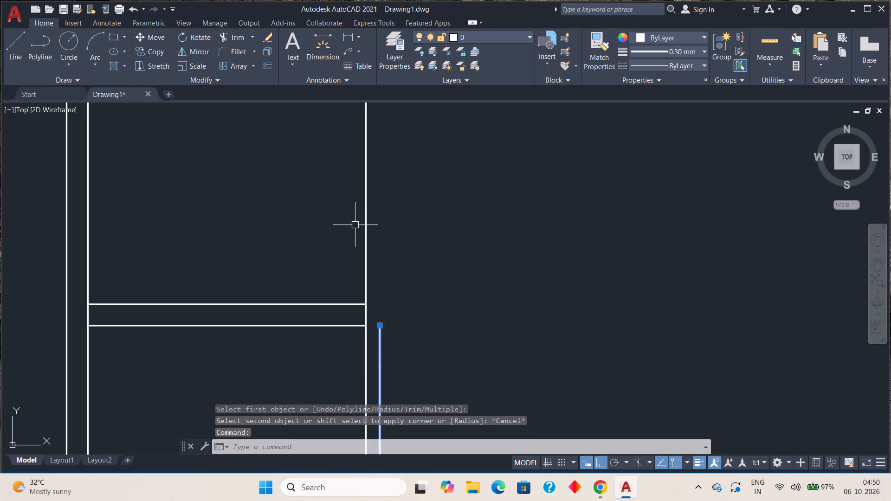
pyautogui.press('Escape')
# Fillet the outer right wall line with the topmost horizontal line to close the outer upper-right corner.
pyautogui.press('space')
pyautogui.click(379, 336)
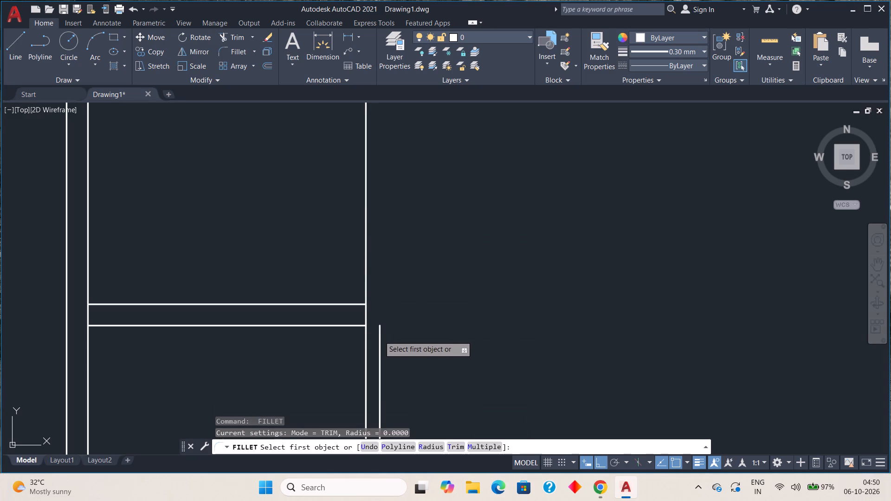
pyautogui.scroll(-4, 371, 237)
pyautogui.moveTo(369, 204); pyautogui.dragTo(370, 254, button='middle')
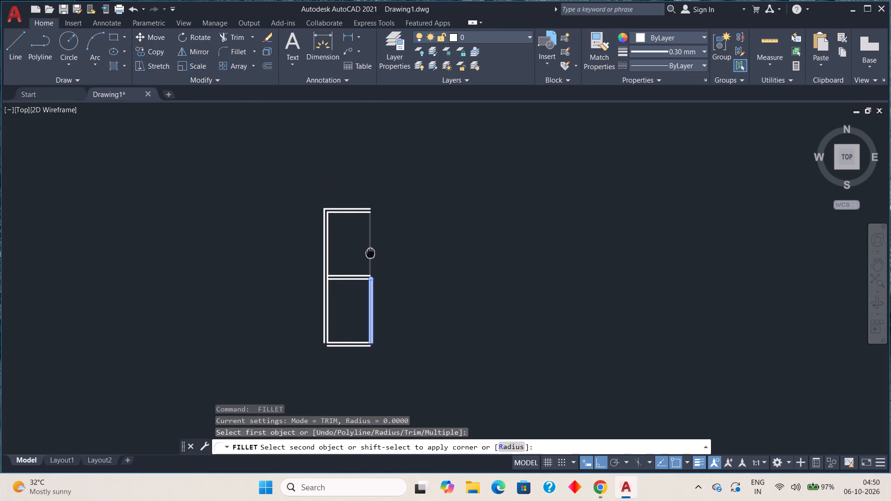
pyautogui.moveTo(370, 254); pyautogui.dragTo(370, 262, button='middle')
pyautogui.scroll(4, 372, 231)
pyautogui.click(350, 302)
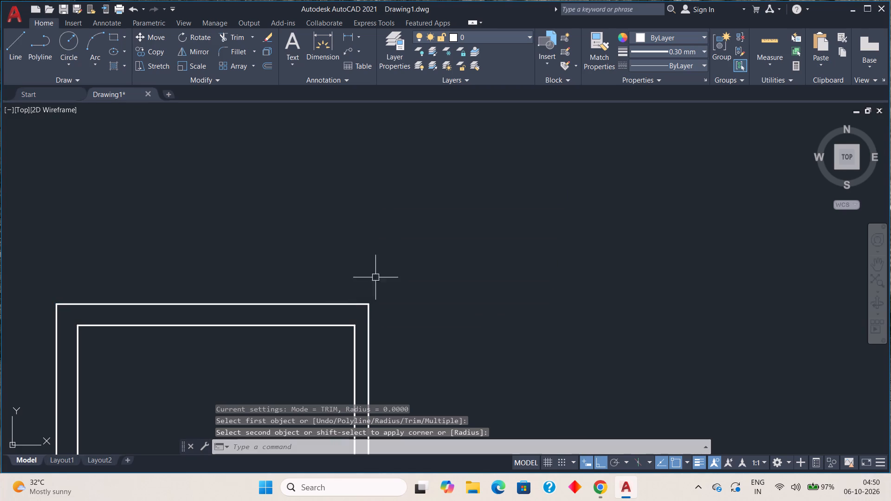
pyautogui.press('Escape')
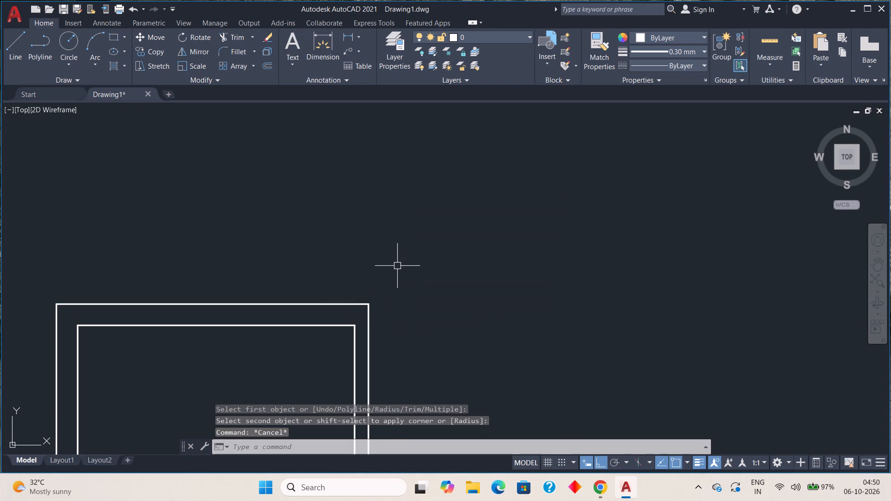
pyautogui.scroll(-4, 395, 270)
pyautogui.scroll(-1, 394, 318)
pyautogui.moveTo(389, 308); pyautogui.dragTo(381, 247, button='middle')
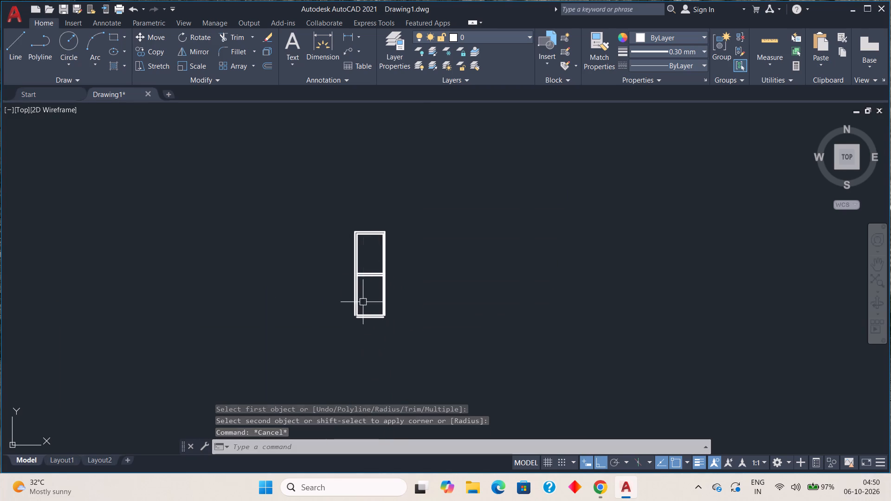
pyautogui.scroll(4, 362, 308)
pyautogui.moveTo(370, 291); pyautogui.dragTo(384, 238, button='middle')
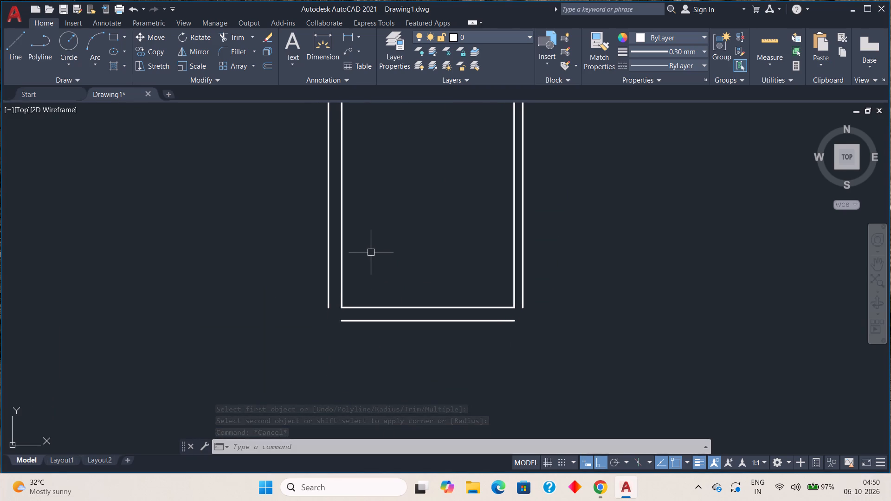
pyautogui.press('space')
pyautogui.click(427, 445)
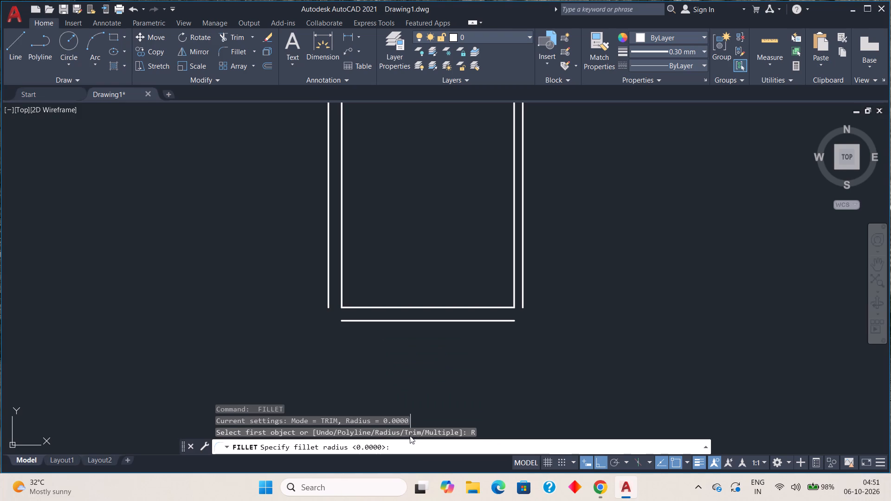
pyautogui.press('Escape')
# Fillet the outer left wall line with the outer bottom line to close the plan's lower-left corner.
pyautogui.press('space')
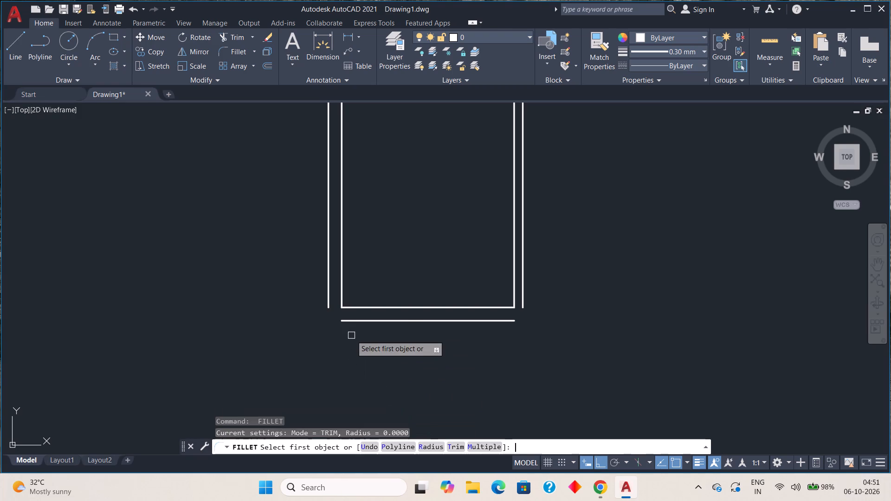
pyautogui.click(330, 302)
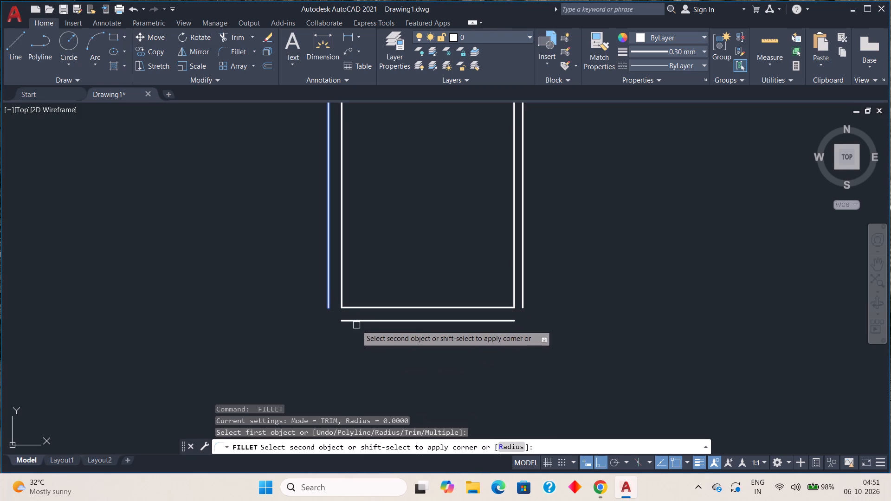
pyautogui.click(357, 324)
pyautogui.click(357, 320)
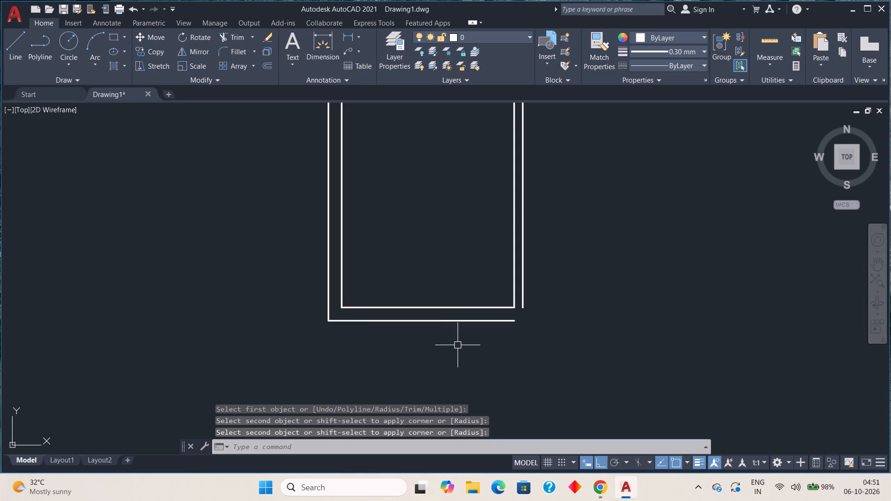
# Fillet the outer bottom line with the outer right wall line to close the plan's lower-right corner.
pyautogui.press('space')
pyautogui.click(502, 323)
pyautogui.click(526, 296)
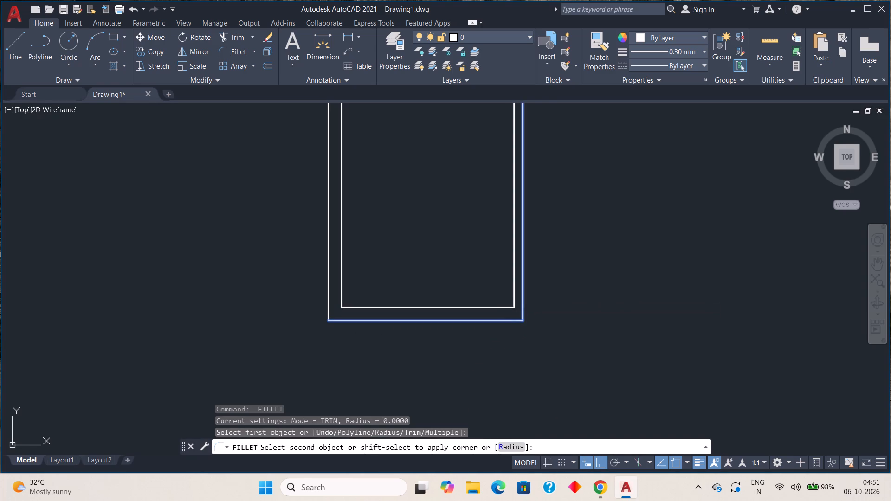
pyautogui.press('Escape')
# Offset the outer right wall line of the two stacked rooms outward to the right by 1.2.
pyautogui.scroll(-2, 551, 325)
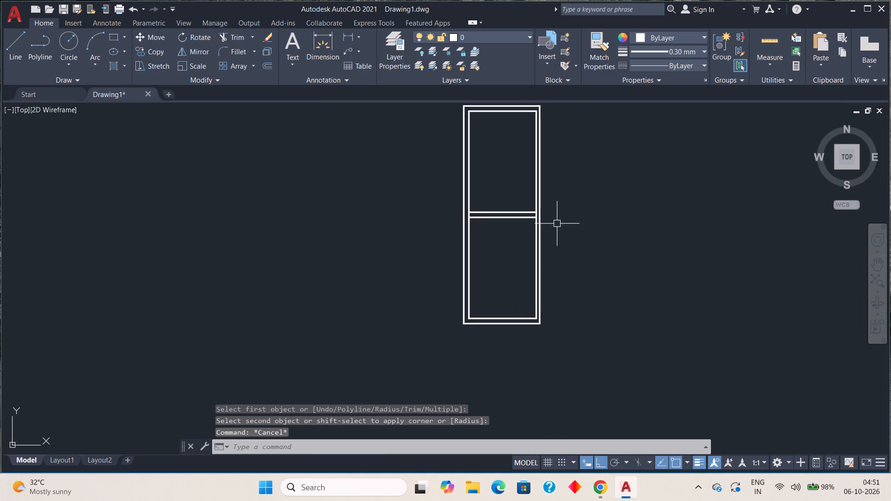
pyautogui.moveTo(556, 224); pyautogui.dragTo(531, 304, button='middle')
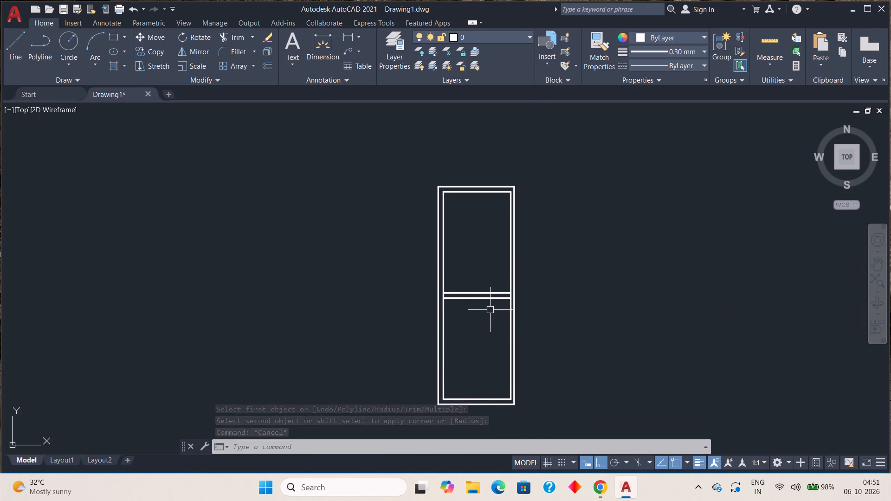
pyautogui.scroll(-1, 487, 310)
pyautogui.scroll(1, 487, 268)
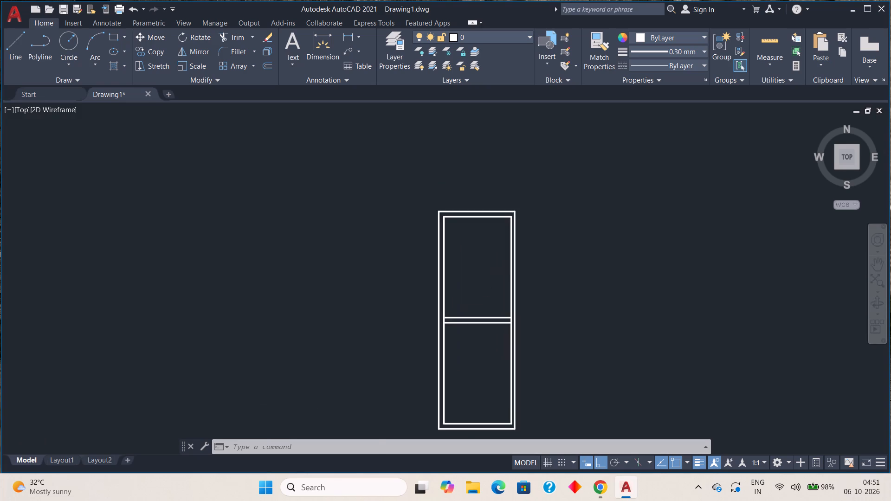
pyautogui.scroll(2, 487, 268)
pyautogui.scroll(-2, 487, 268)
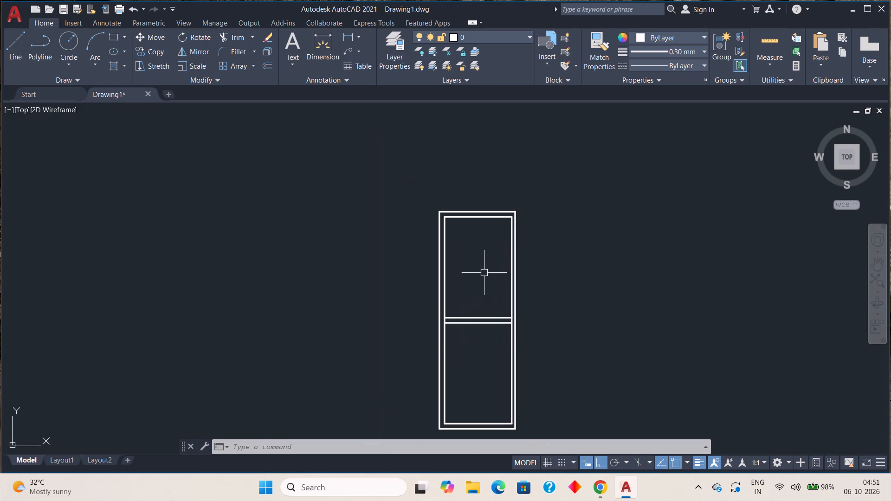
pyautogui.moveTo(484, 275); pyautogui.dragTo(411, 275, button='middle')
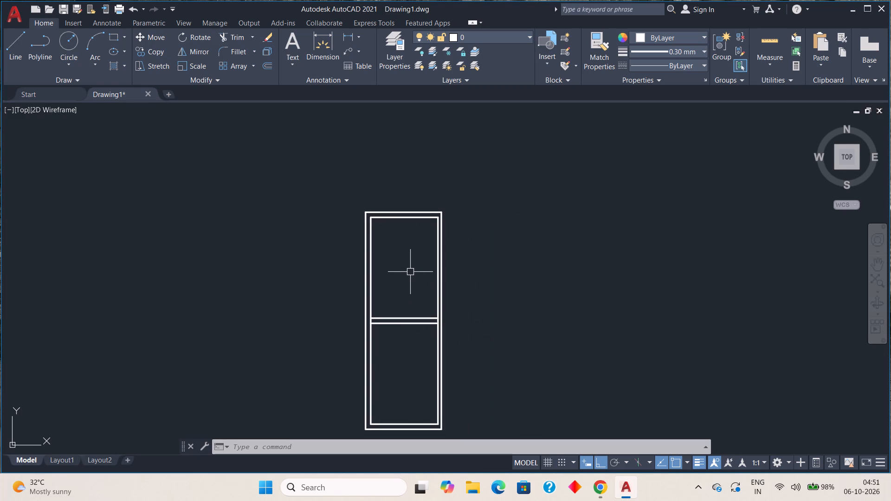
pyautogui.press('o')
pyautogui.press('space')
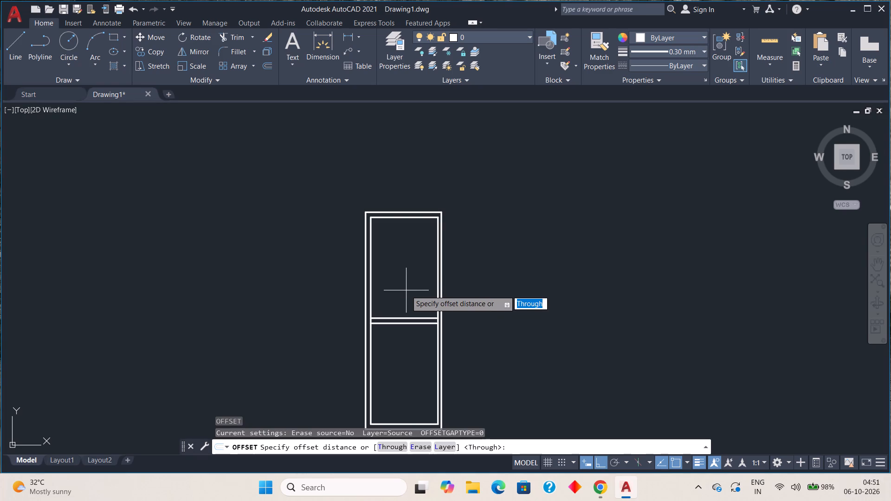
pyautogui.press('1')
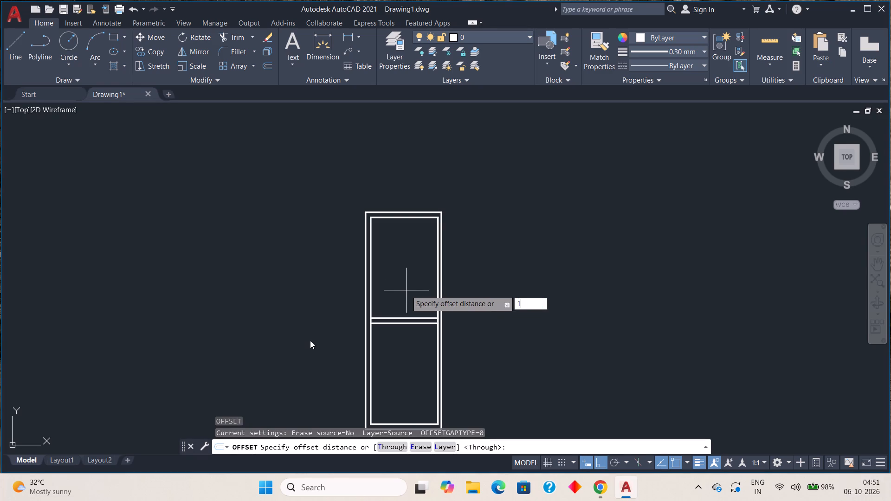
pyautogui.press('.')
pyautogui.press('2')
pyautogui.press('Return')
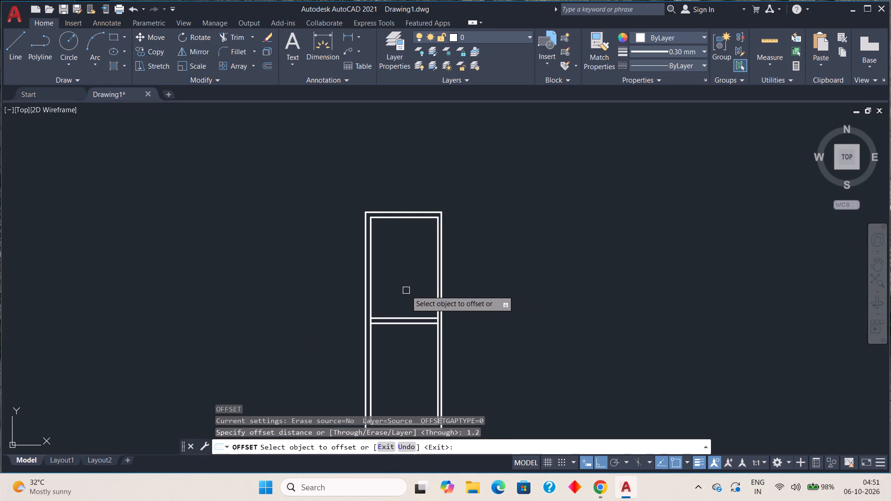
pyautogui.scroll(3, 457, 235)
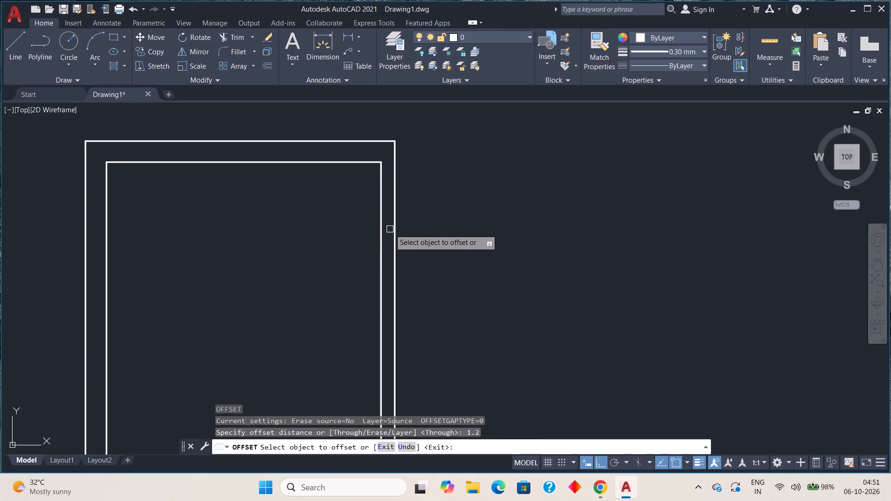
pyautogui.click(394, 221)
pyautogui.click(459, 217)
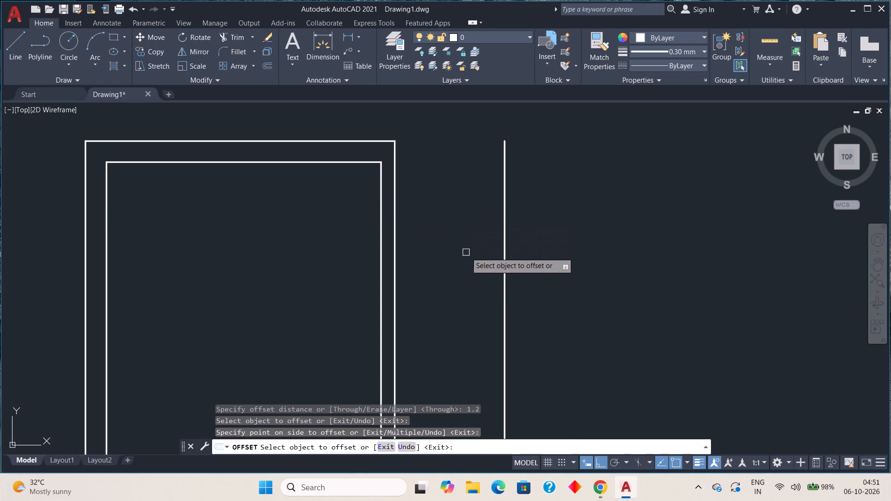
# Offset the new vertical line 0.15 to the right to give that wall its thickness.
pyautogui.click(504, 222)
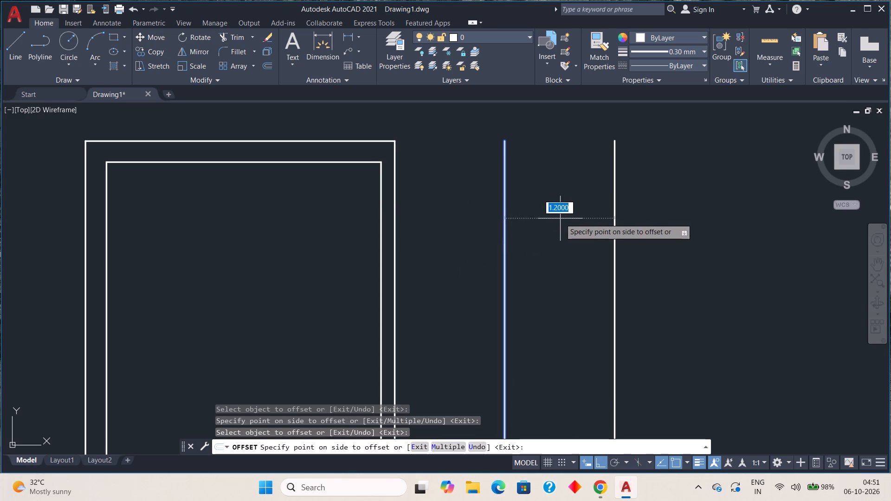
pyautogui.write('.1')
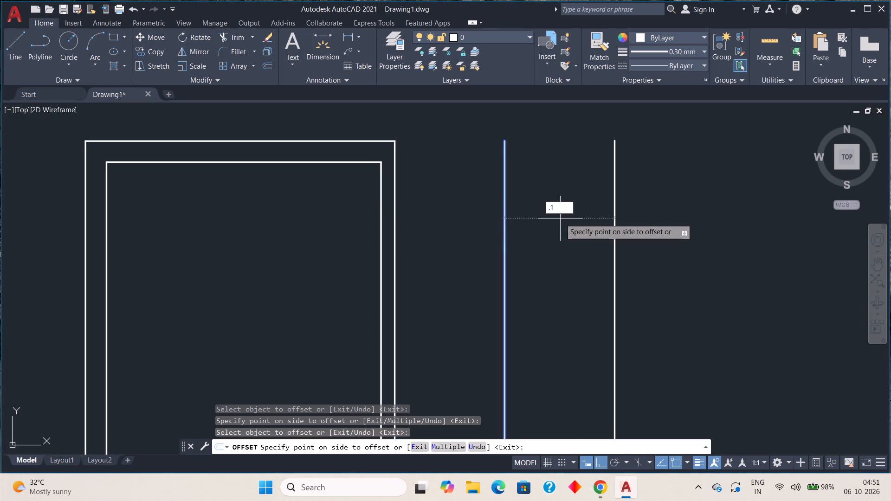
pyautogui.press('5')
pyautogui.press('Return')
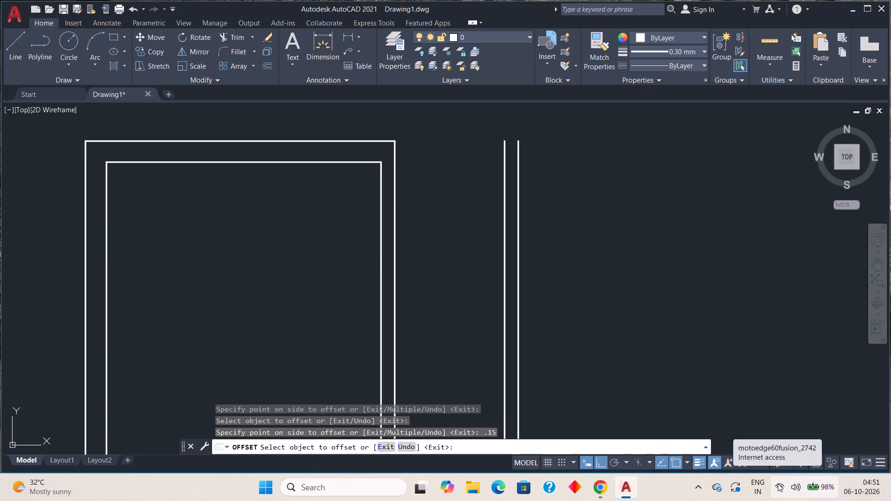
# Offset the right-hand line of the new 0.15 wall by 1 to the right.
pyautogui.scroll(-2, 446, 217)
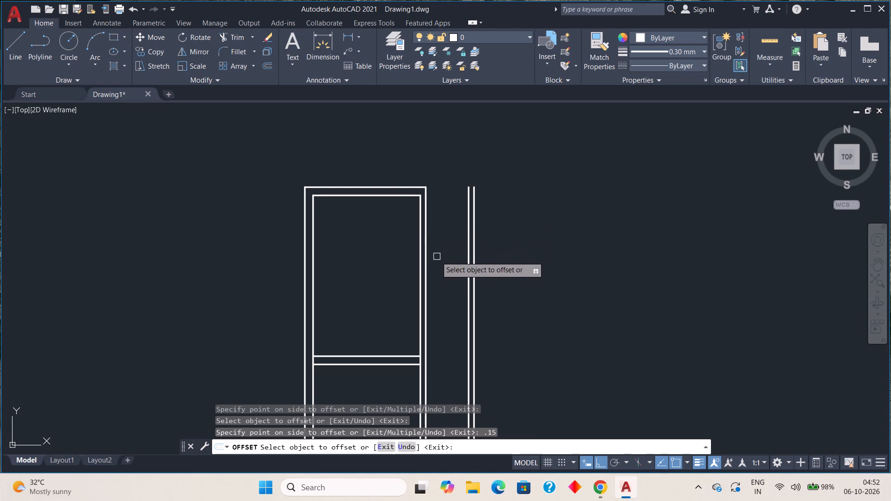
pyautogui.scroll(1, 451, 220)
pyautogui.scroll(-3, 451, 227)
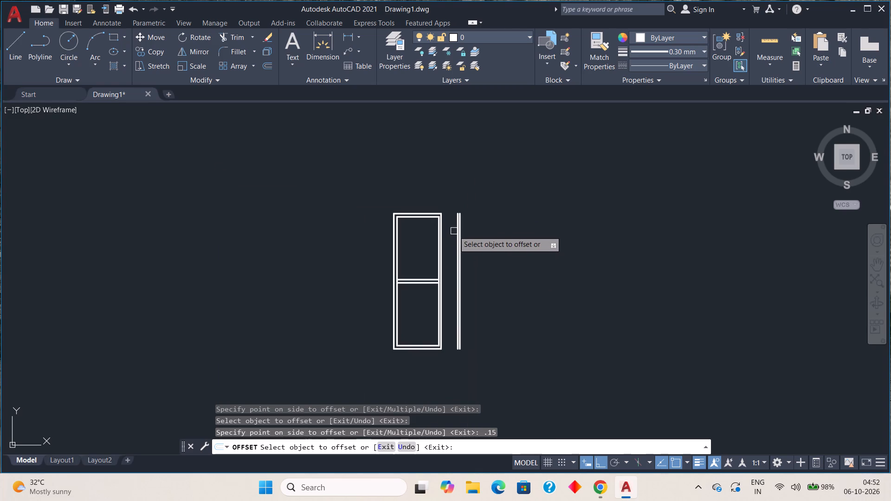
pyautogui.scroll(4, 443, 226)
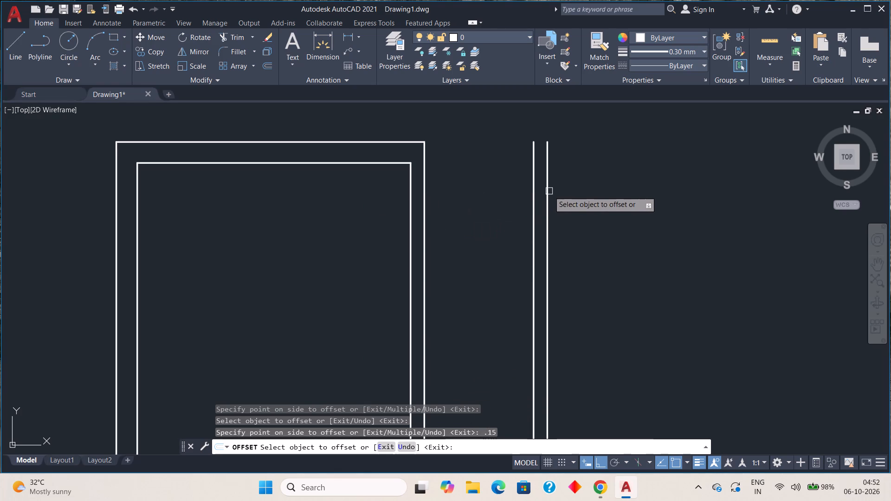
pyautogui.moveTo(588, 188); pyautogui.dragTo(561, 226, button='middle')
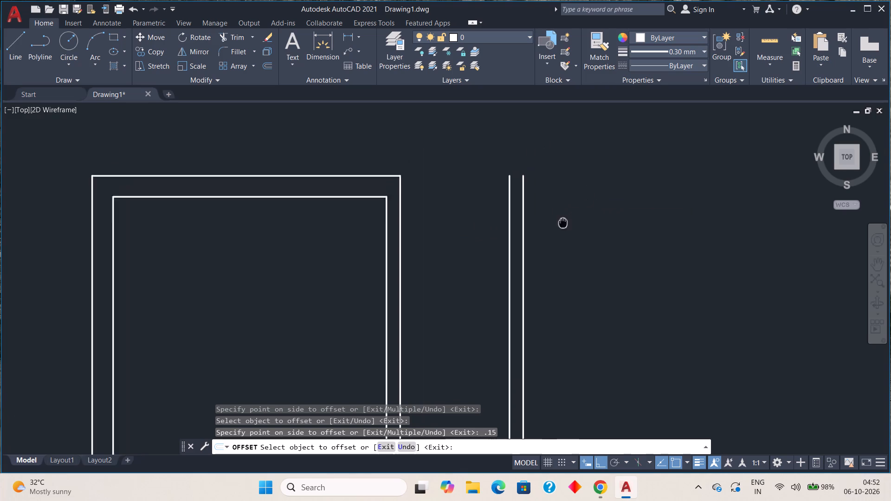
pyautogui.moveTo(561, 226); pyautogui.dragTo(555, 232, button='middle')
pyautogui.scroll(-1, 555, 232)
pyautogui.scroll(1, 550, 223)
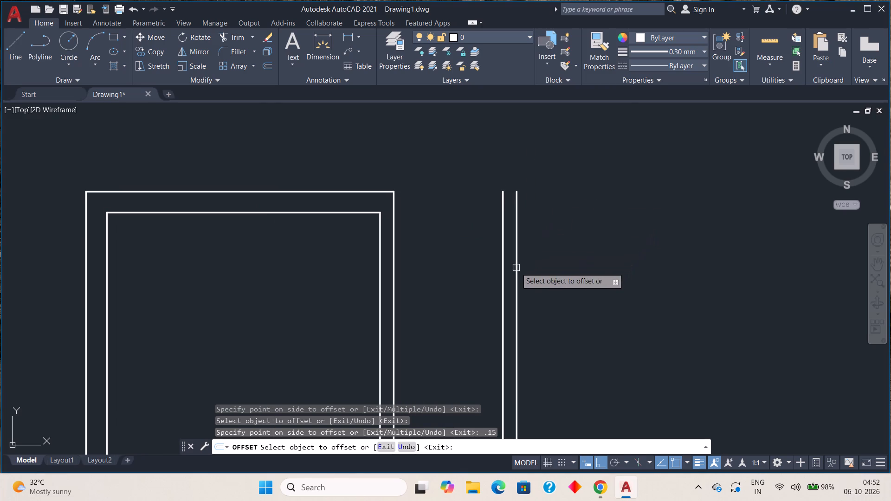
pyautogui.click(516, 268)
pyautogui.press('1')
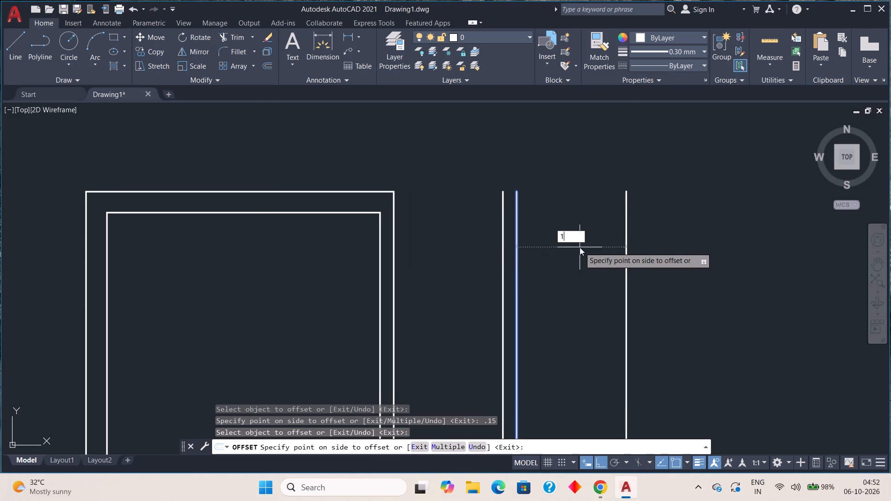
pyautogui.press('Return')
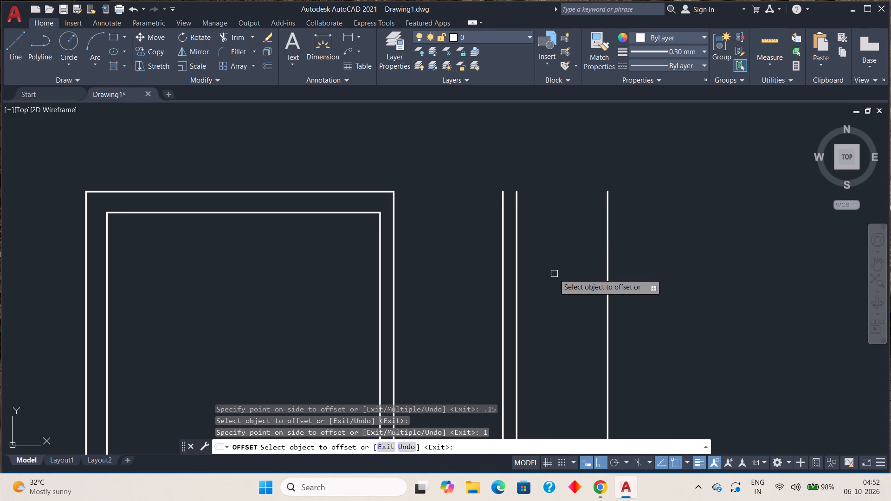
# Offset the newest vertical line 0.15 to the right to form the second detached wall.
pyautogui.click(607, 258)
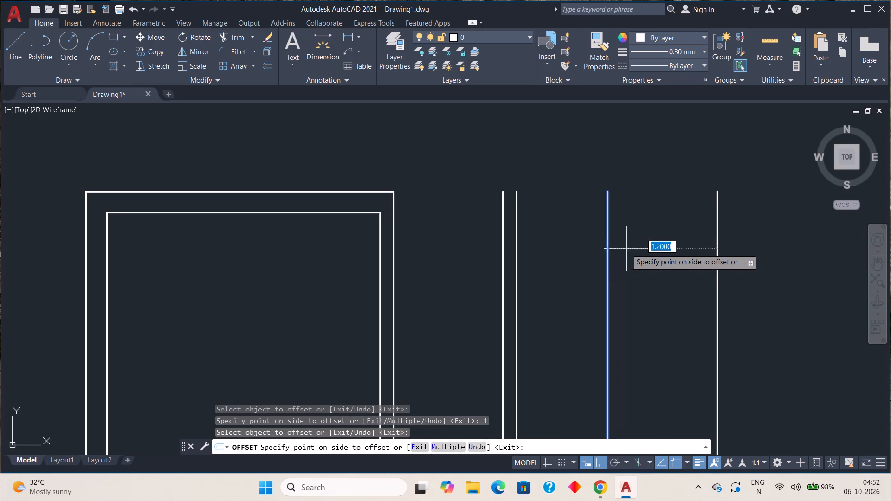
pyautogui.press('.')
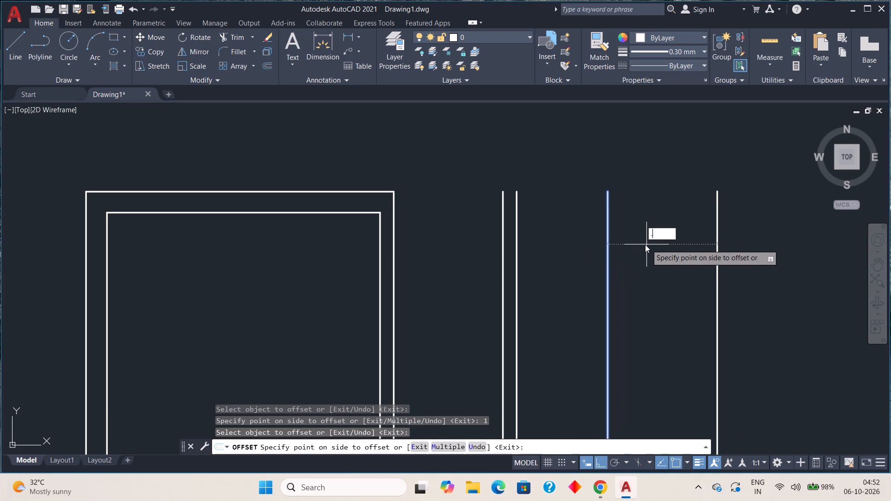
pyautogui.press('1')
pyautogui.press('5')
pyautogui.press('space')
# Offset the right-hand line of the second detached wall by 4 to the right.
pyautogui.scroll(-1, 642, 248)
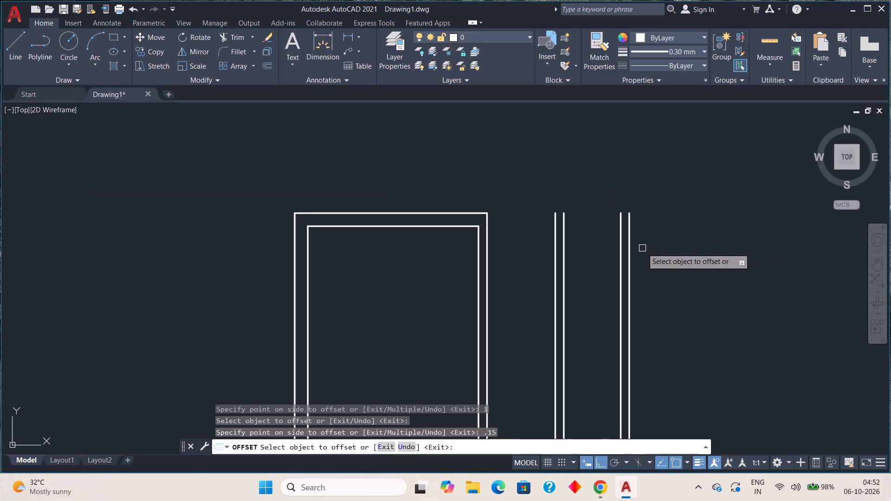
pyautogui.scroll(-1, 631, 243)
pyautogui.moveTo(655, 244); pyautogui.dragTo(564, 172, button='middle')
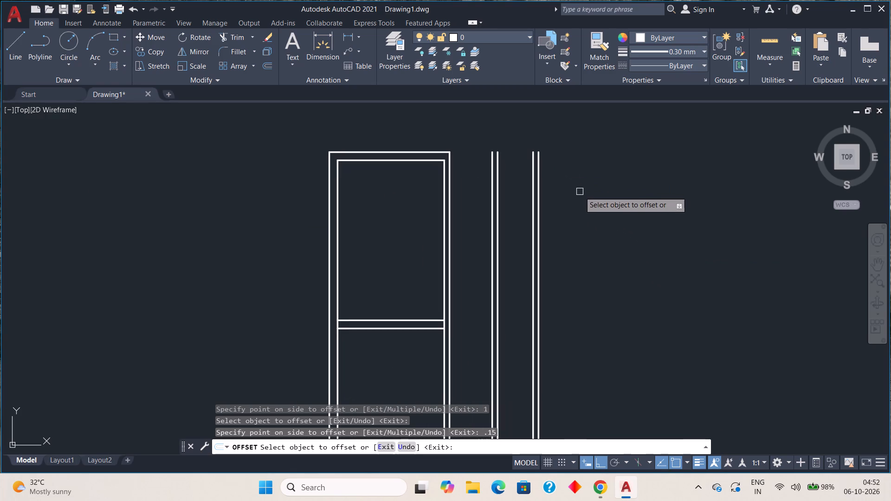
pyautogui.scroll(2, 581, 205)
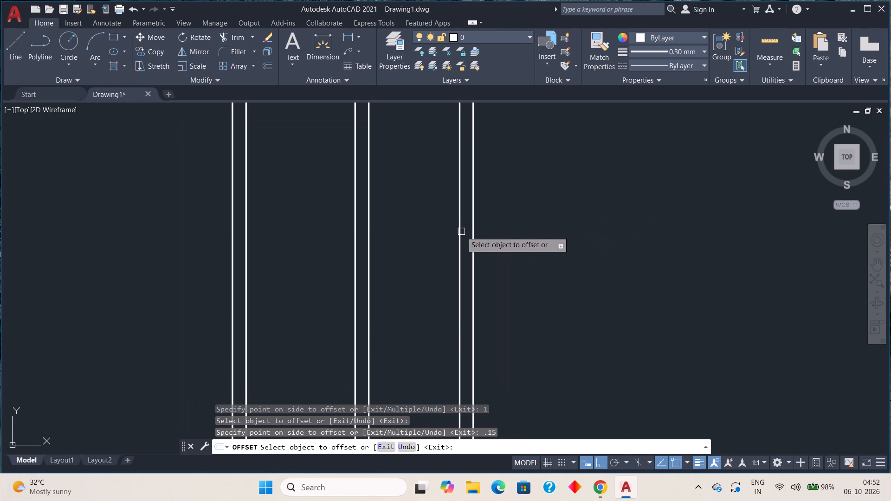
pyautogui.click(474, 234)
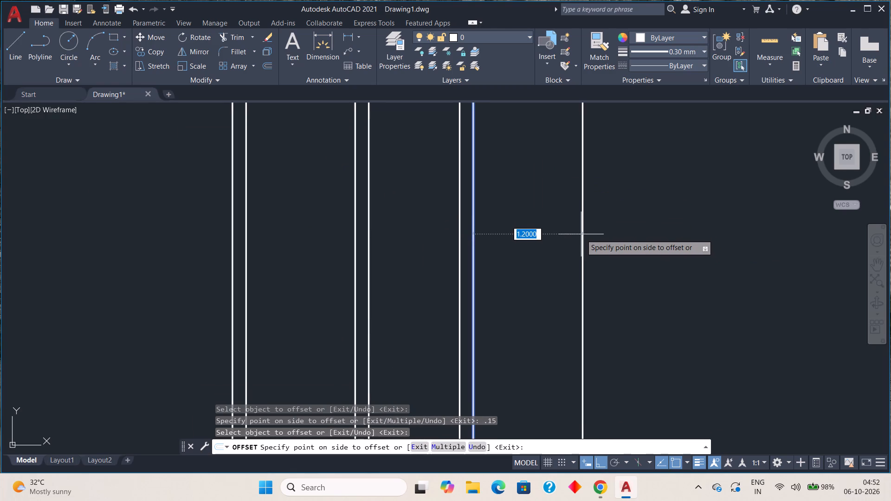
pyautogui.press('4')
pyautogui.press('Return')
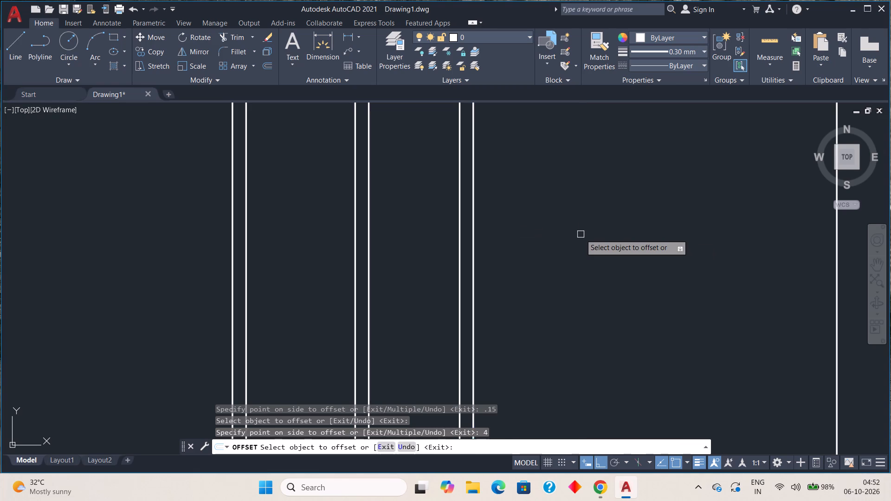
# Offset the far-right vertical line 0.23 outward to form the outer right wall, and finish offsetting.
pyautogui.scroll(-2, 581, 234)
pyautogui.moveTo(658, 213); pyautogui.dragTo(548, 238, button='middle')
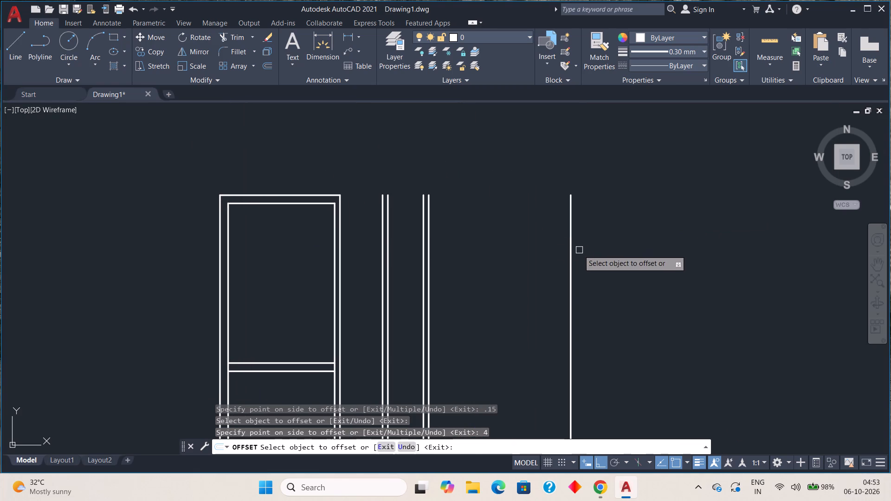
pyautogui.click(570, 256)
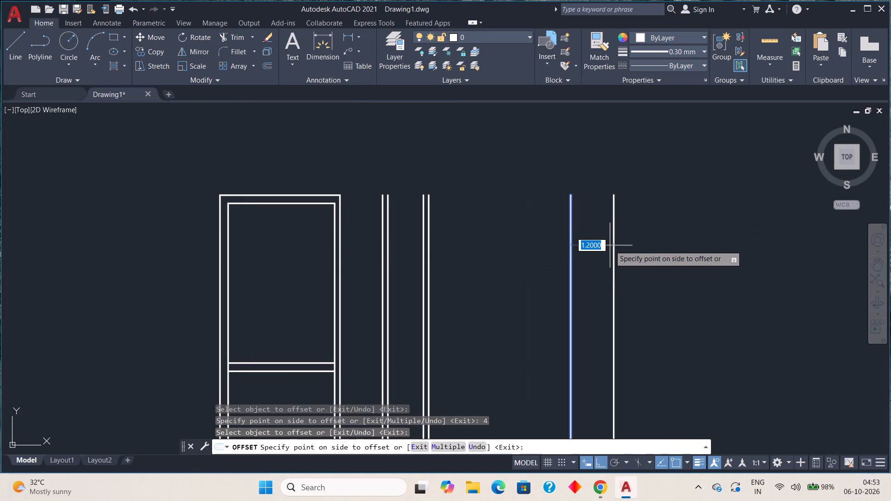
pyautogui.press('.')
pyautogui.press('2')
pyautogui.press('3')
pyautogui.press('space')
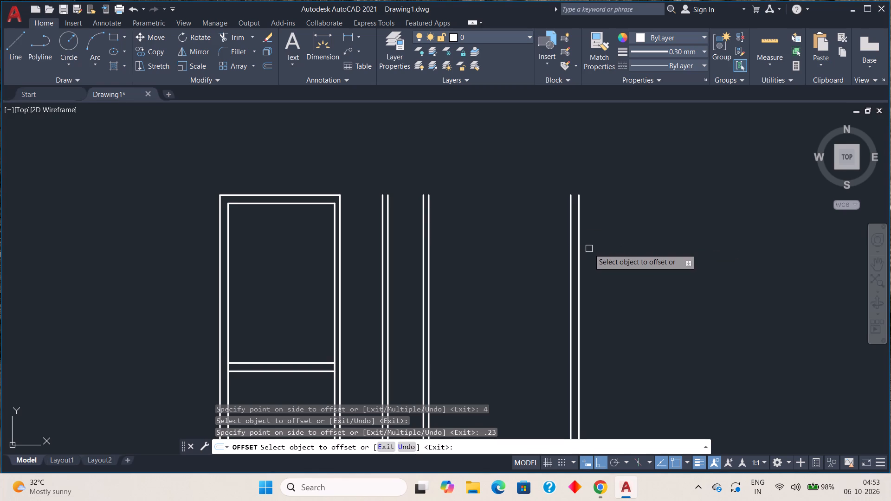
pyautogui.scroll(-1, 589, 249)
pyautogui.moveTo(537, 249); pyautogui.dragTo(526, 230, button='middle')
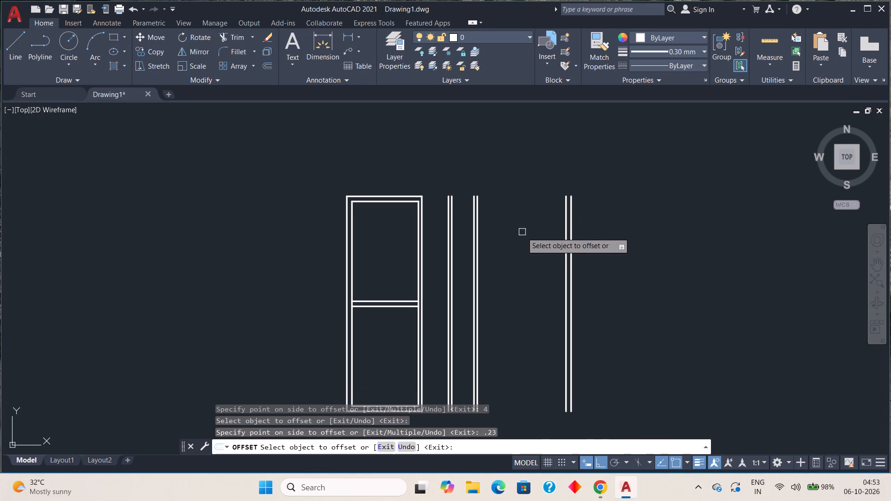
pyautogui.press('Escape')
# Fillet the outer top wall line with the outermost vertical line of the far-right wall to close the outer corner.
pyautogui.press('f')
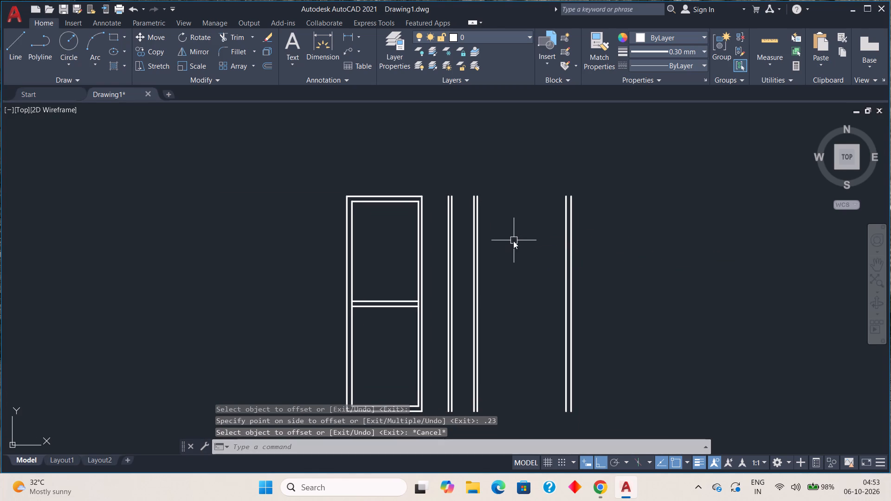
pyautogui.press('space')
pyautogui.scroll(3, 424, 189)
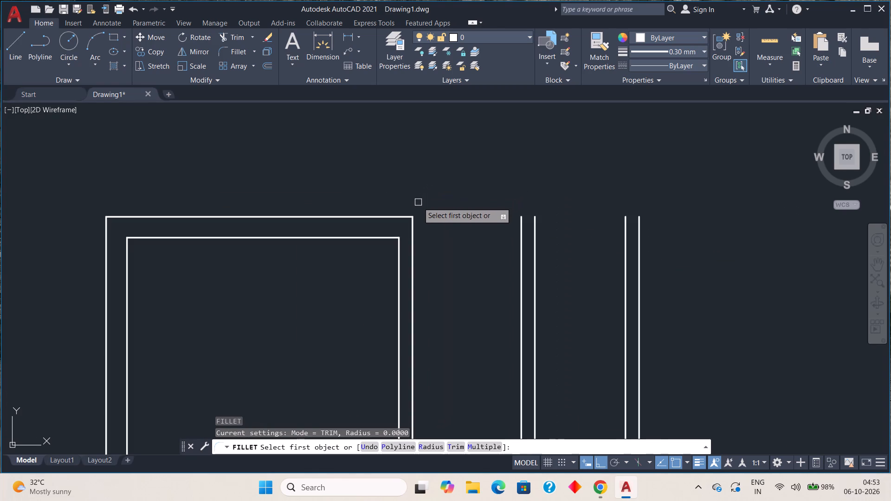
pyautogui.click(387, 217)
pyautogui.scroll(-3, 577, 196)
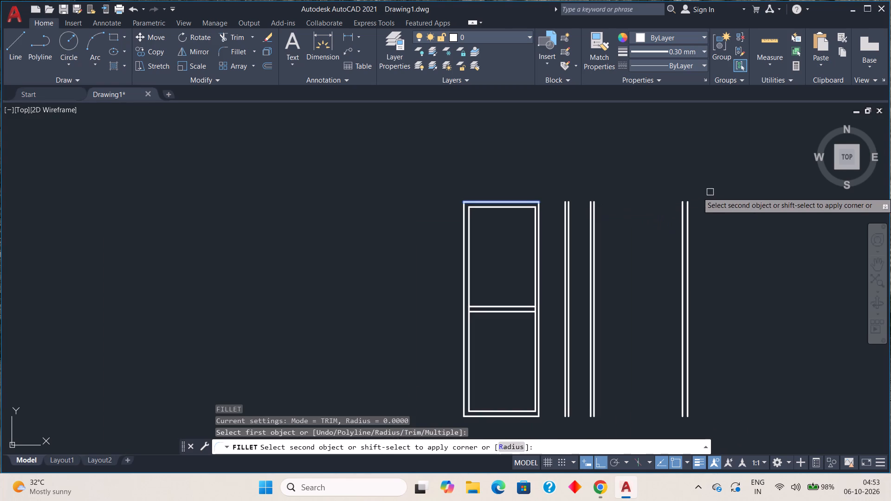
pyautogui.scroll(3, 717, 192)
pyautogui.click(604, 232)
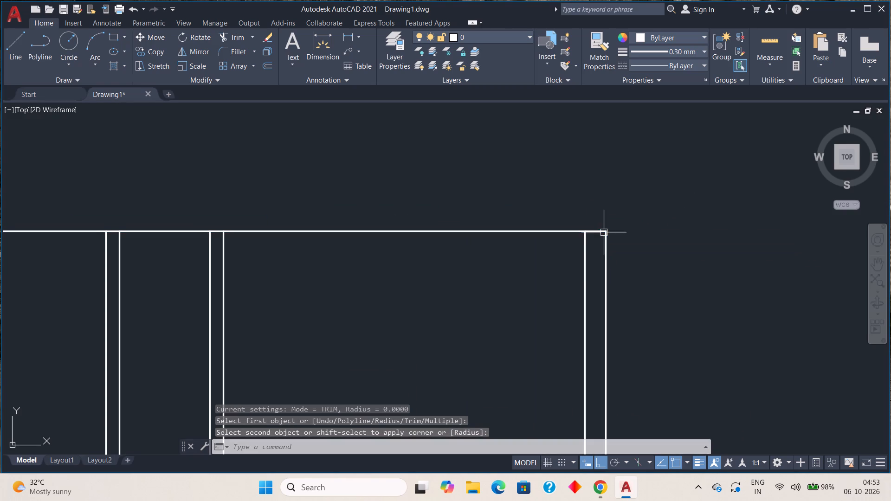
# Fillet the inner top wall line with the inner vertical line of the far-right wall.
pyautogui.scroll(-1, 555, 276)
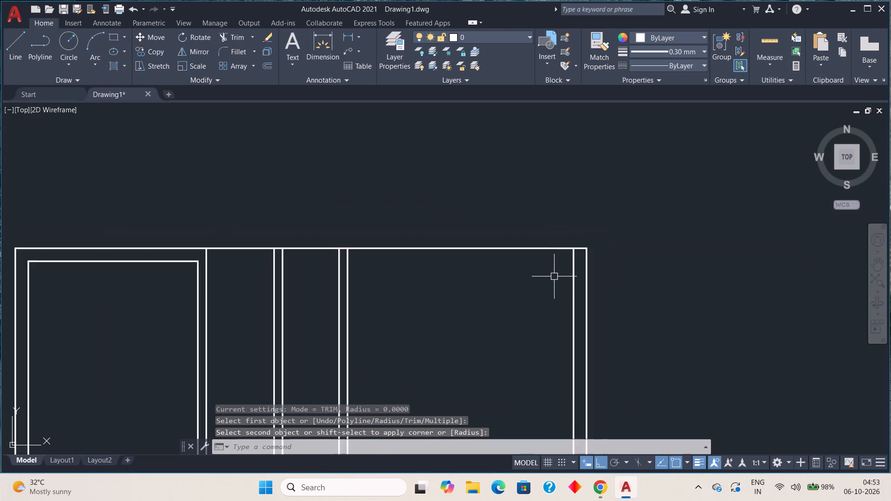
pyautogui.scroll(-1, 554, 276)
pyautogui.scroll(1, 334, 284)
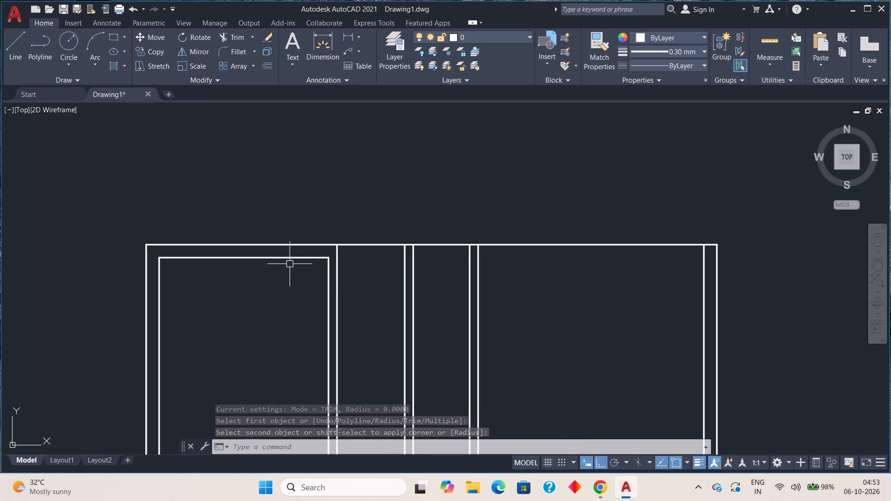
pyautogui.press('space')
pyautogui.click(295, 258)
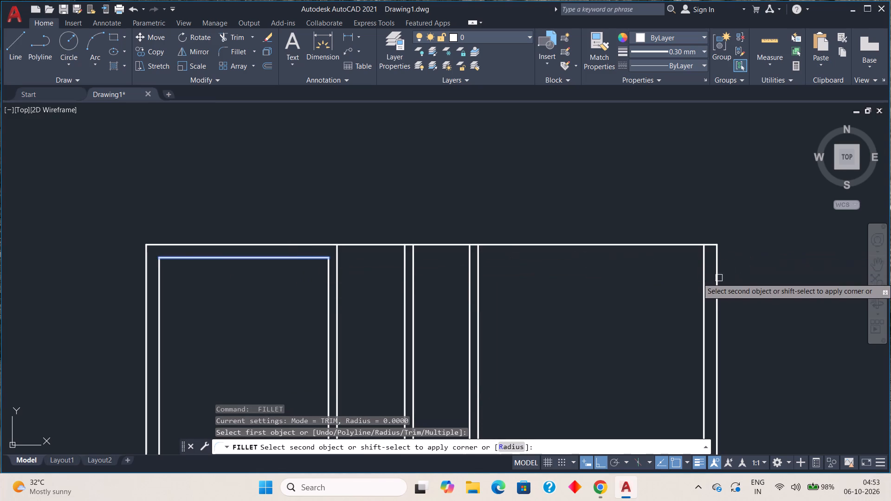
pyautogui.click(704, 277)
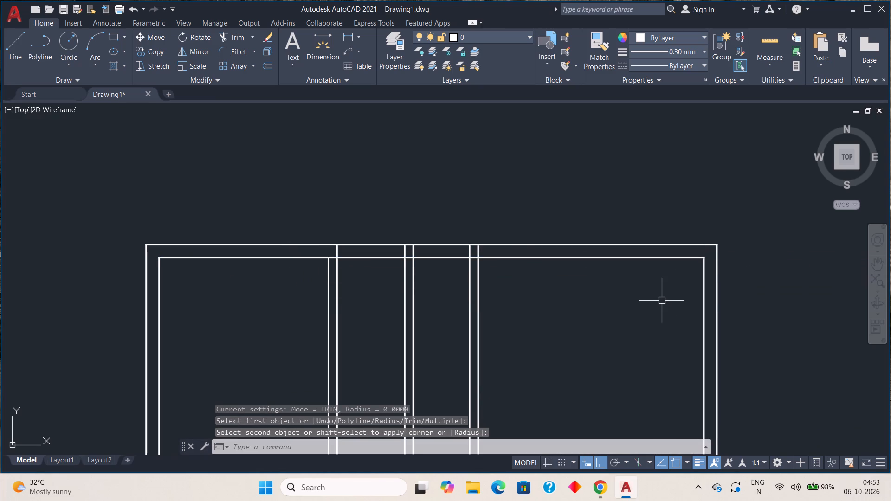
pyautogui.press('Escape')
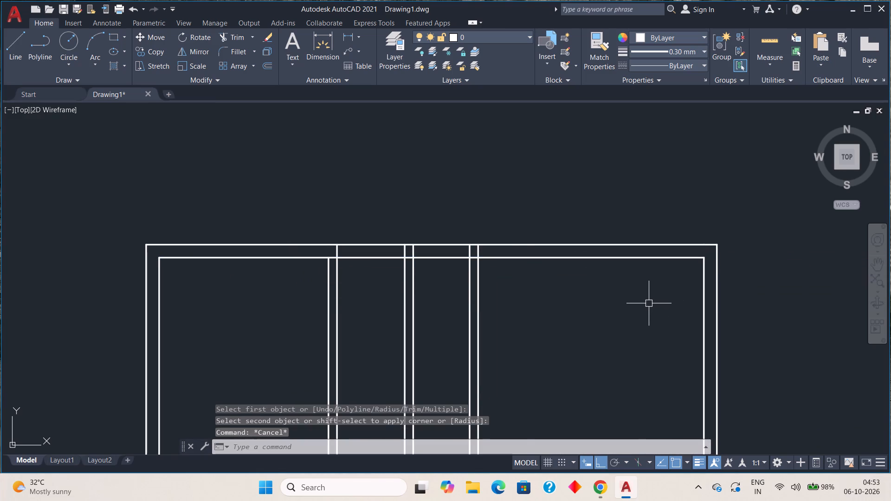
# Offset the inner top wall line 6 downward across the plan.
pyautogui.scroll(-2, 609, 301)
pyautogui.moveTo(596, 303); pyautogui.dragTo(554, 175, button='middle')
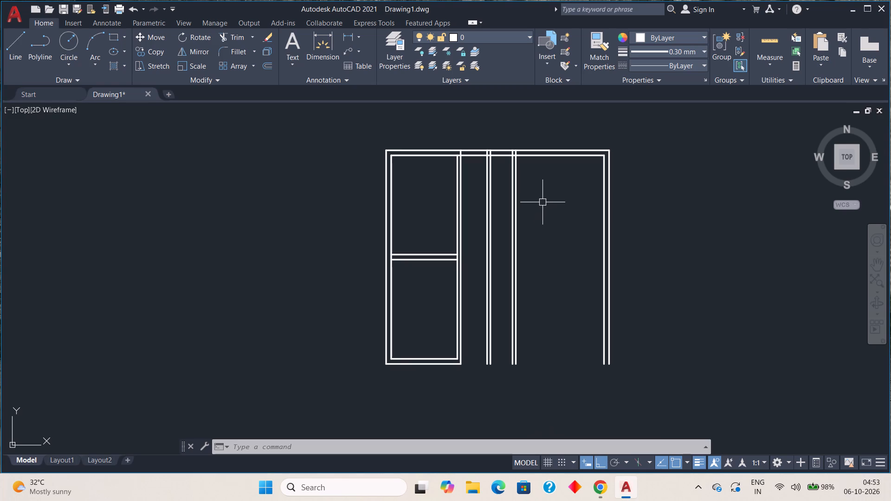
pyautogui.moveTo(543, 204); pyautogui.dragTo(538, 229, button='middle')
pyautogui.moveTo(542, 220); pyautogui.dragTo(537, 232, button='middle')
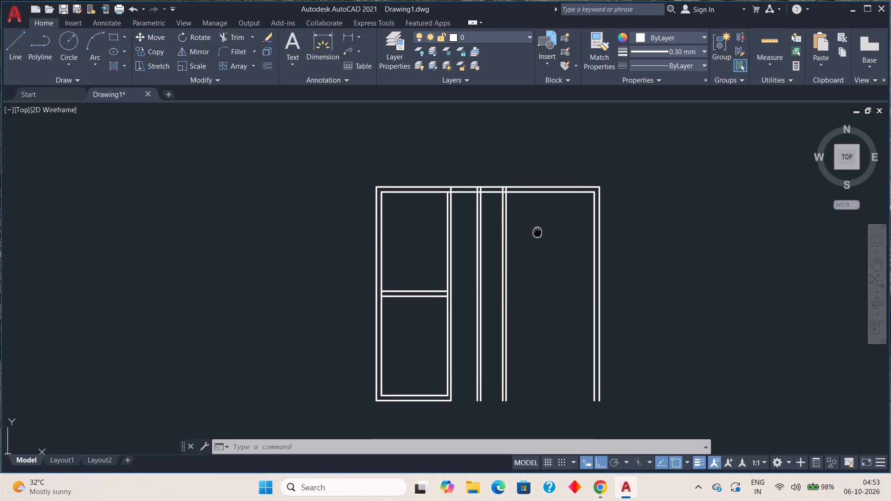
pyautogui.moveTo(537, 232); pyautogui.dragTo(524, 250, button='middle')
pyautogui.scroll(2, 527, 236)
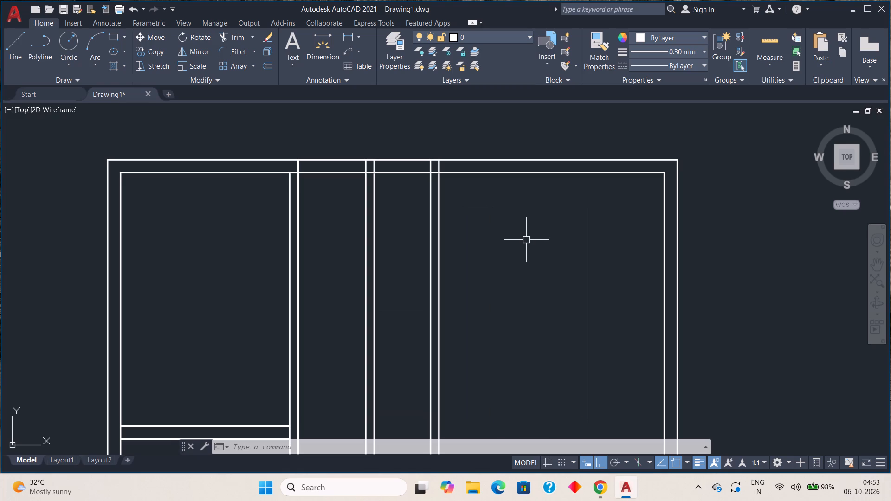
pyautogui.press('o')
pyautogui.press('Return')
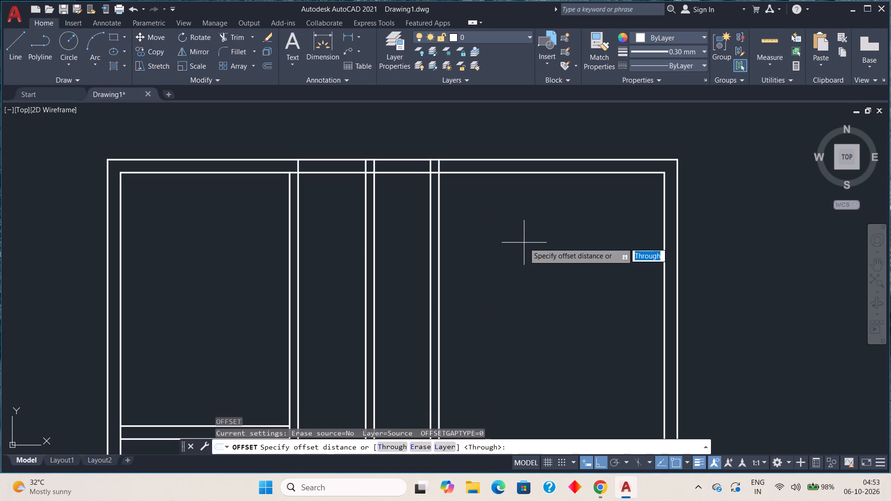
pyautogui.press('6')
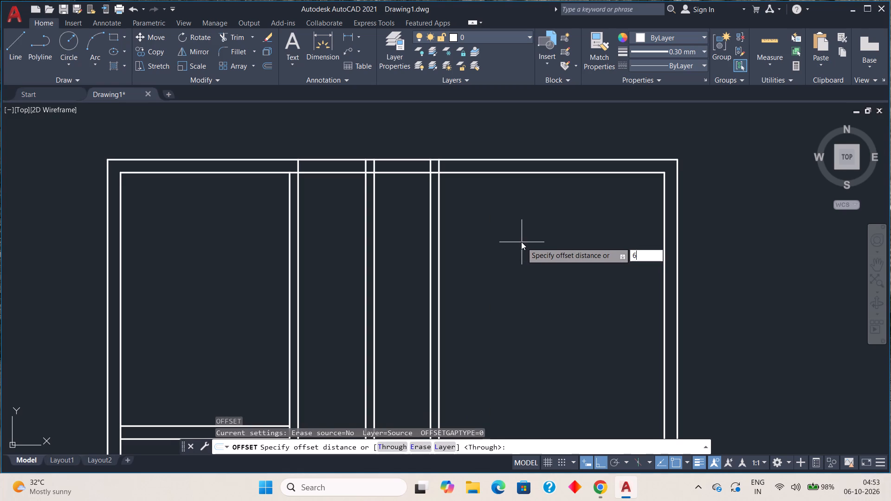
pyautogui.press('space')
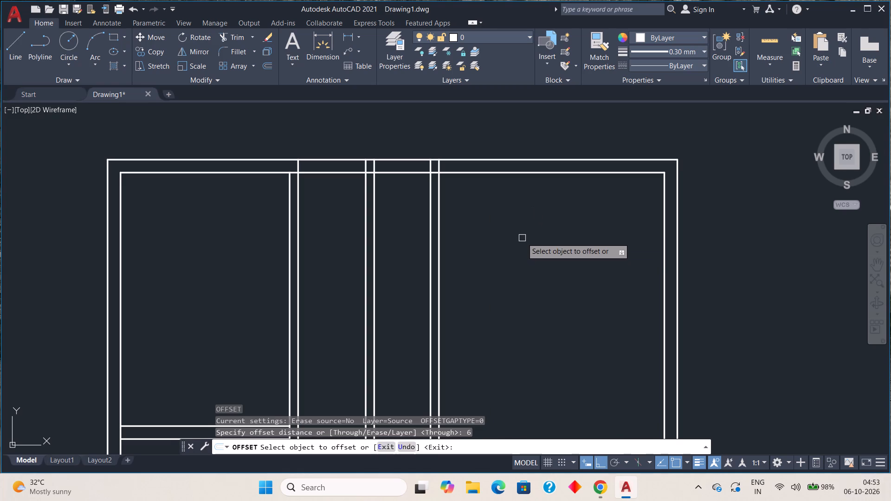
pyautogui.click(561, 174)
pyautogui.scroll(-3, 565, 266)
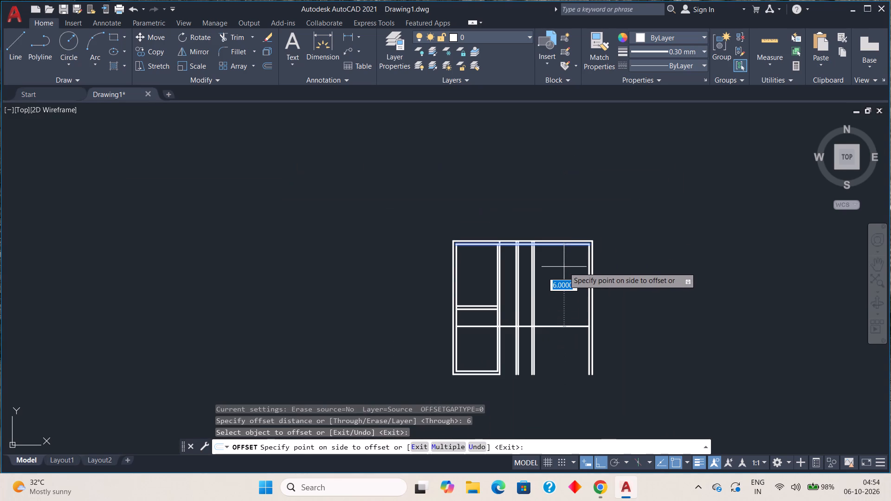
pyautogui.click(564, 267)
# Offset the new horizontal line 0.23 downward to form a cross wall, and finish offsetting.
pyautogui.click(555, 328)
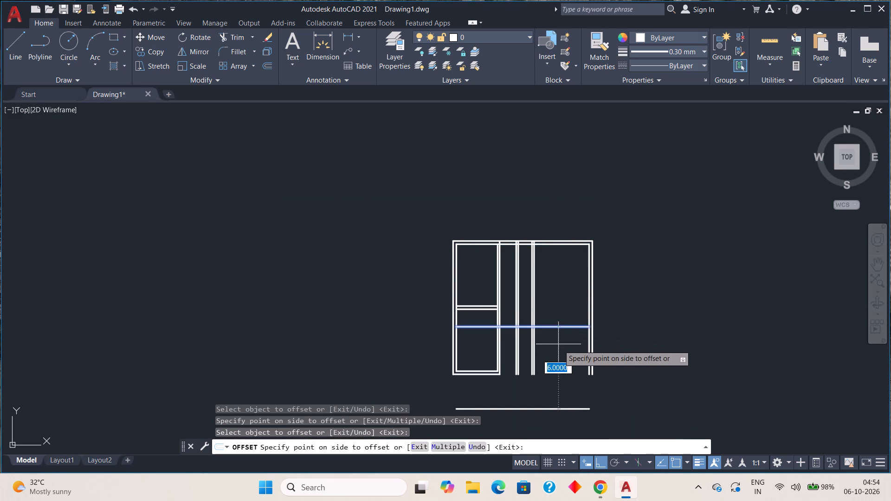
pyautogui.press('.')
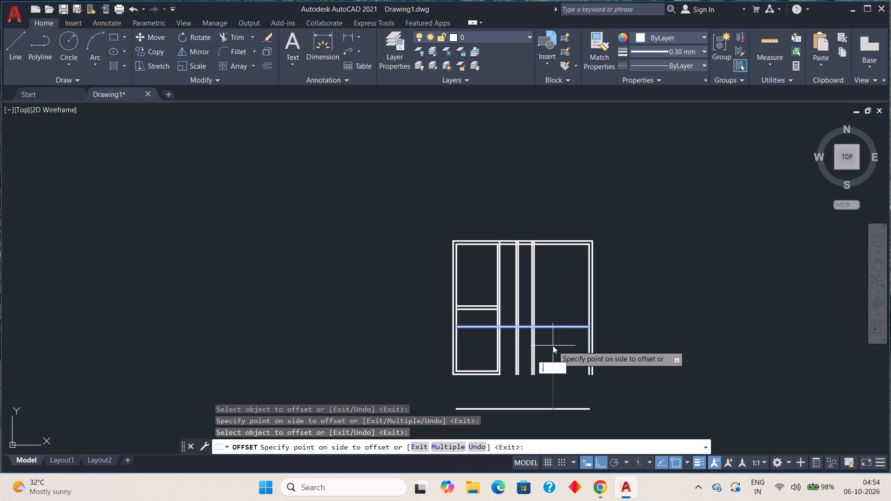
pyautogui.write('23')
pyautogui.press('space')
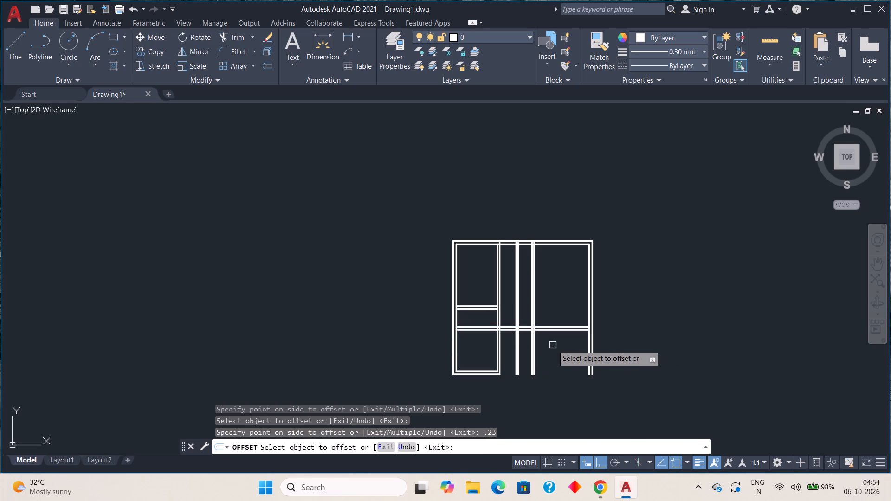
pyautogui.scroll(1, 553, 345)
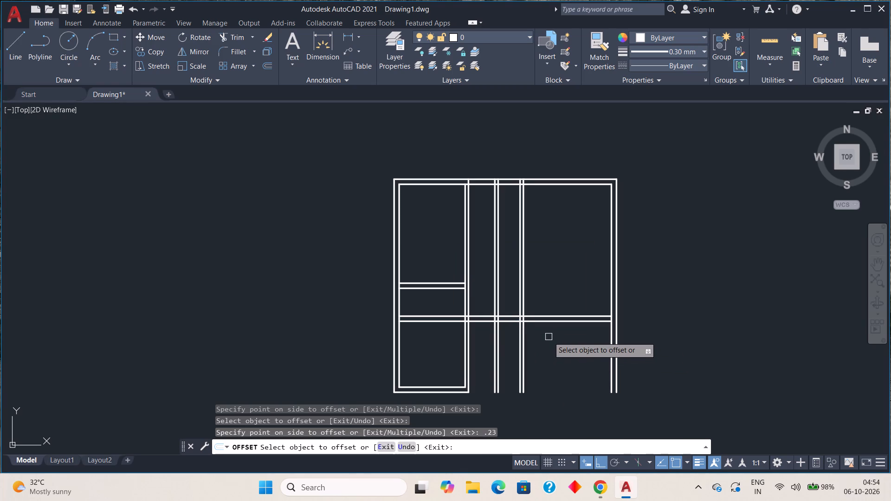
pyautogui.moveTo(547, 336); pyautogui.dragTo(538, 308, button='middle')
pyautogui.scroll(-1, 537, 308)
pyautogui.moveTo(535, 313); pyautogui.dragTo(534, 286, button='middle')
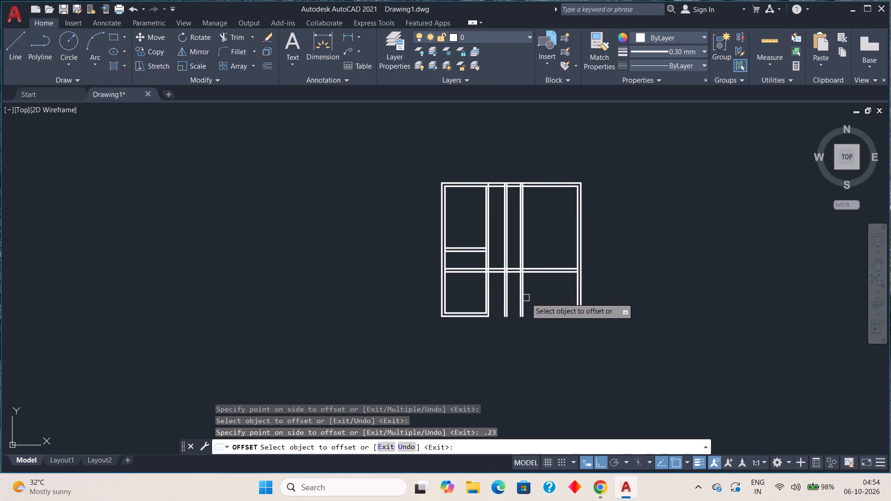
pyautogui.press('Escape')
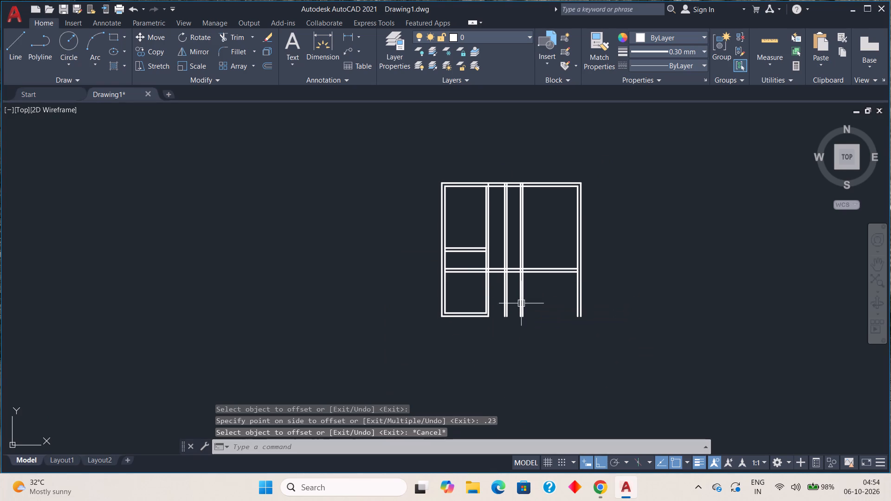
pyautogui.press('Escape')
pyautogui.press('Escape')
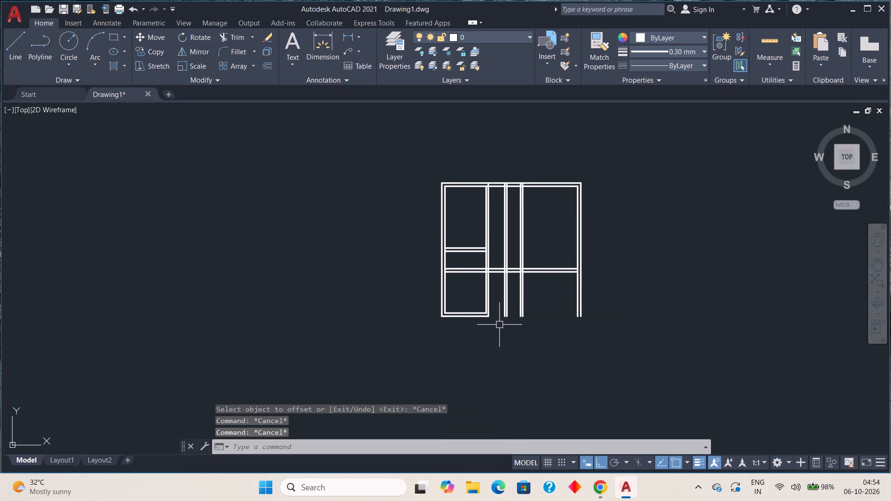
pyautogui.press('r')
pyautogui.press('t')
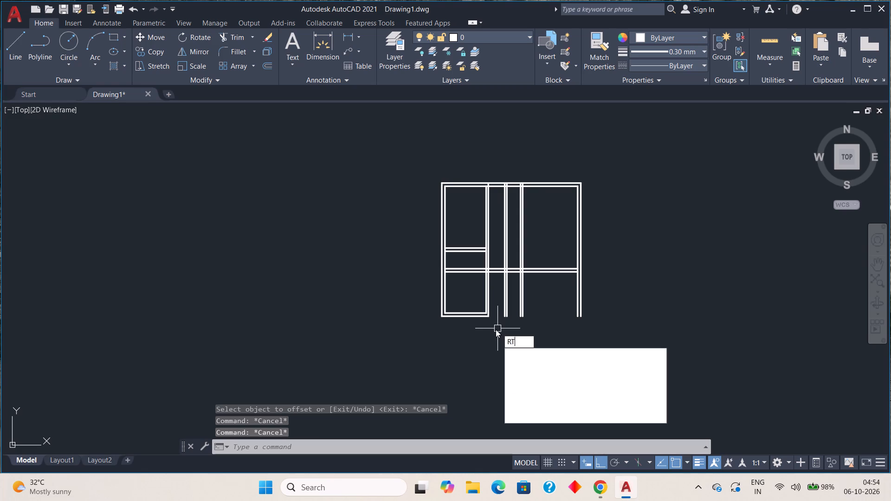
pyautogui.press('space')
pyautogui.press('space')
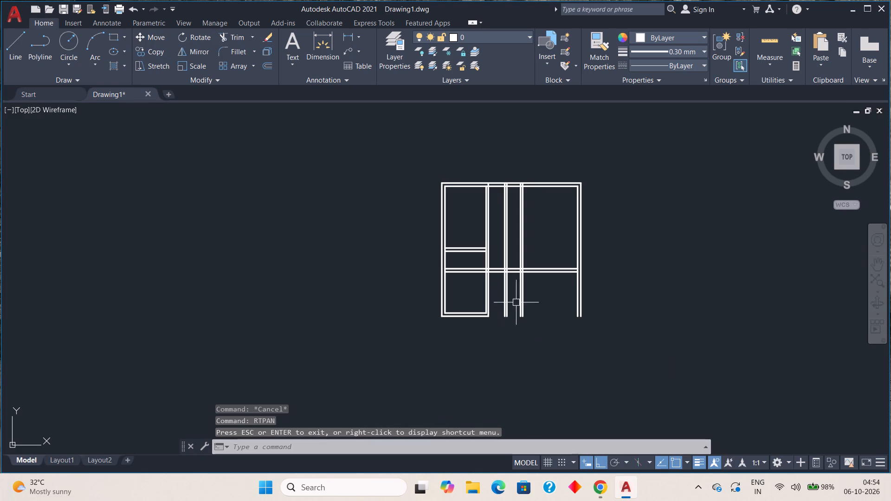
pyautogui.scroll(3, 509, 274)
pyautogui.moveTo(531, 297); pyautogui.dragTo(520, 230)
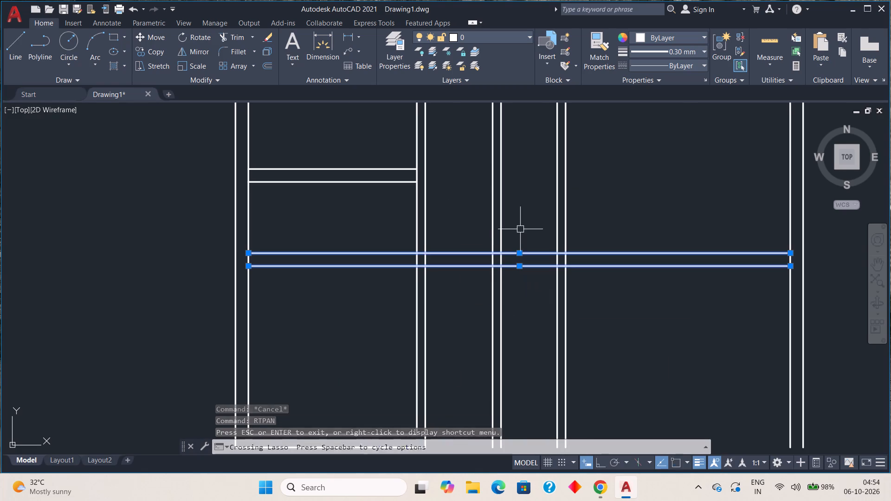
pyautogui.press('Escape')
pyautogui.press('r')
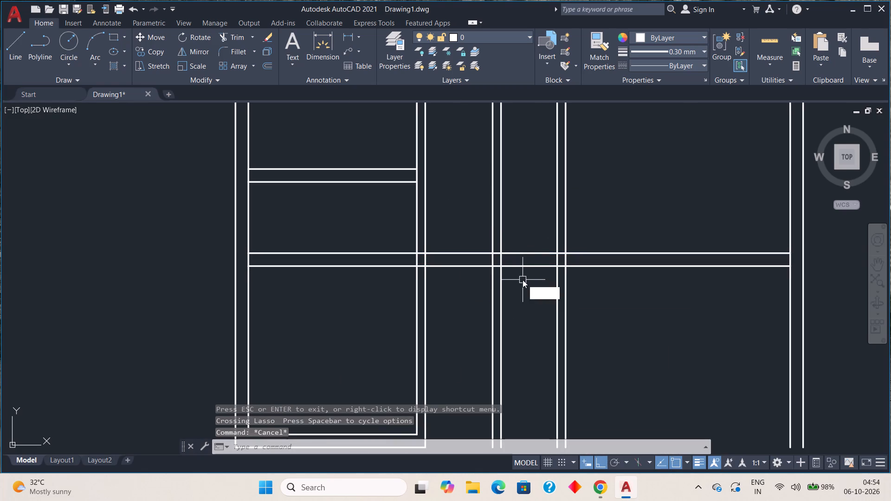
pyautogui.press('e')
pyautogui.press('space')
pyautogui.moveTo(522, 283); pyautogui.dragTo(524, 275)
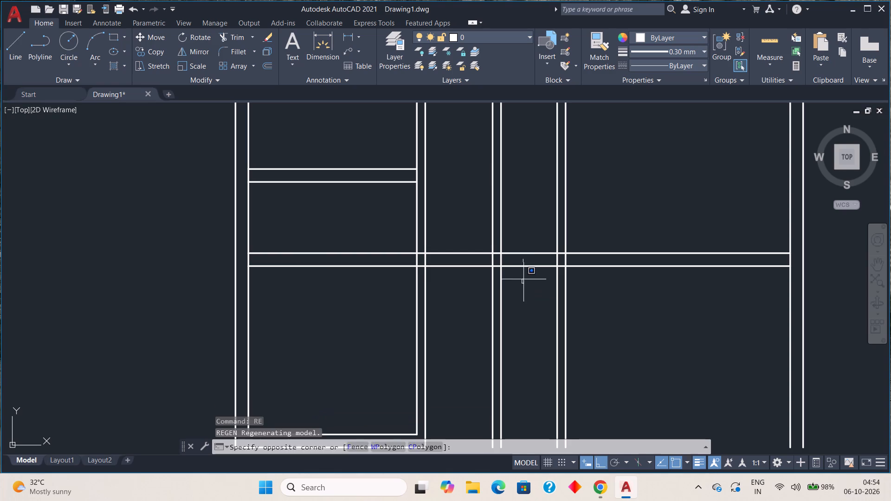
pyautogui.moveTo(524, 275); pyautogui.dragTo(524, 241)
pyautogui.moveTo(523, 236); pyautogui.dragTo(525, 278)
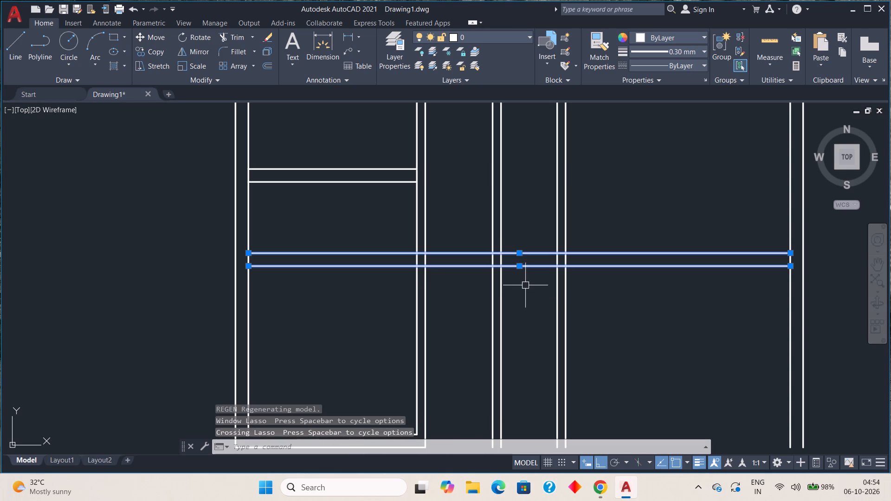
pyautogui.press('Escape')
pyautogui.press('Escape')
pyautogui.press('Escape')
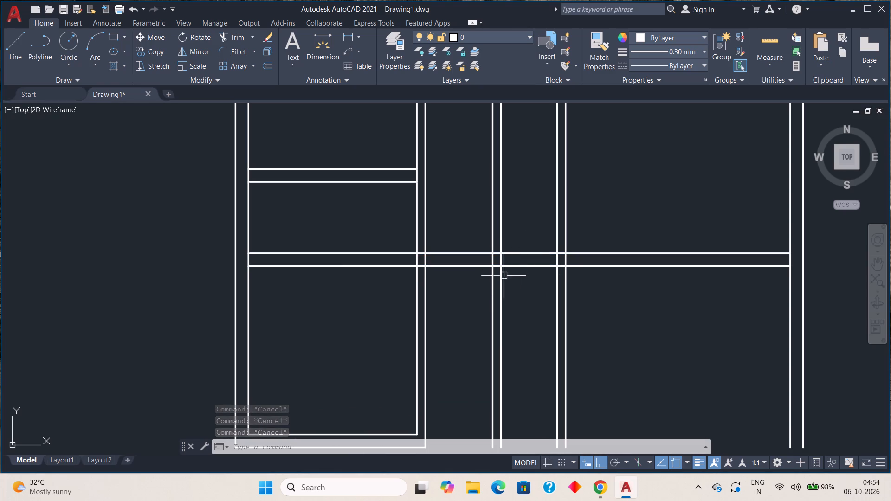
# Trim the new cross wall's two lines away between the left rooms' right wall and the second detached wall.
pyautogui.press('t')
pyautogui.press('r')
pyautogui.press('space')
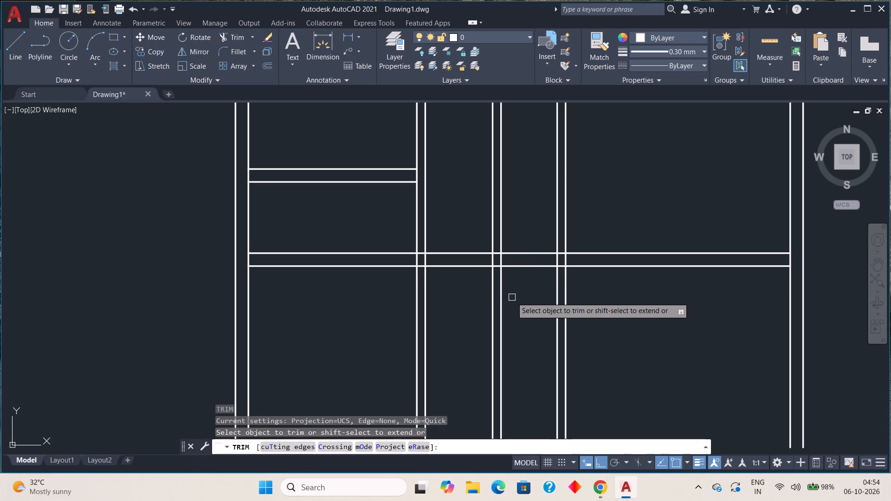
pyautogui.click(522, 267)
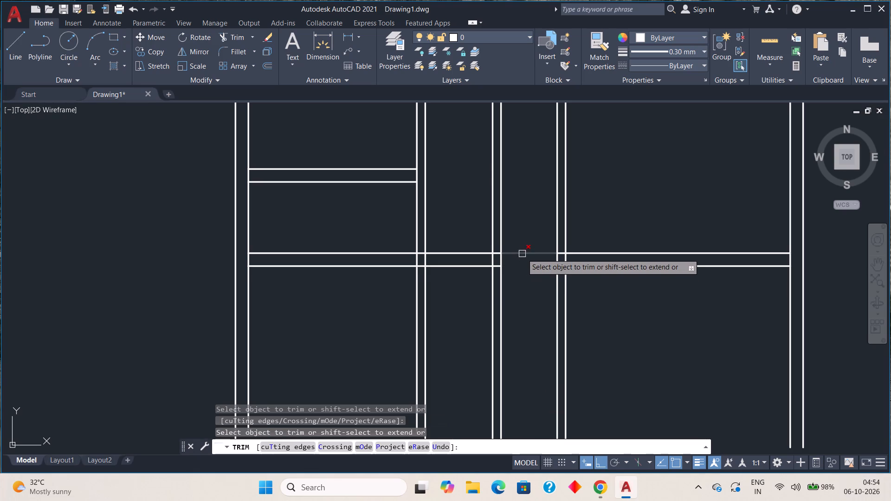
pyautogui.click(522, 254)
pyautogui.scroll(4, 497, 275)
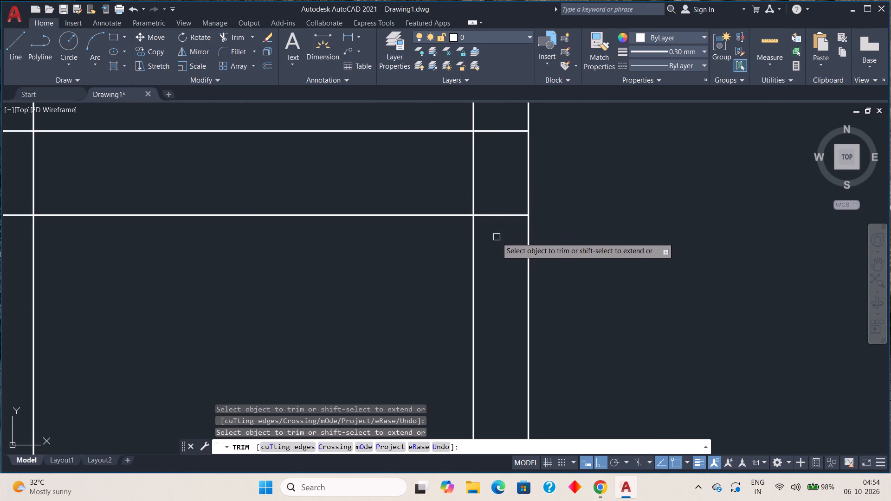
pyautogui.moveTo(497, 238); pyautogui.dragTo(499, 118)
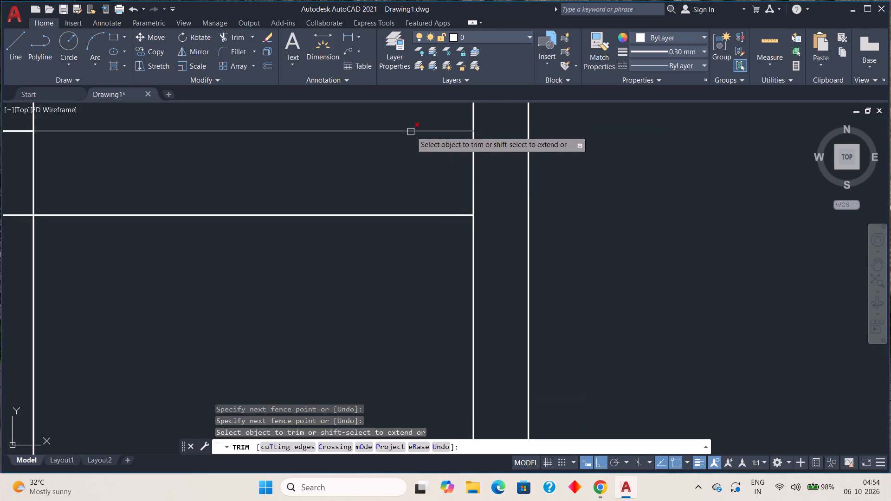
pyautogui.moveTo(411, 121); pyautogui.dragTo(397, 272)
# Trim the new cross wall's two lines out of the lower left room and its right wall, and finish trimming.
pyautogui.scroll(-4, 396, 267)
pyautogui.moveTo(392, 262); pyautogui.dragTo(471, 287, button='middle')
pyautogui.moveTo(367, 242); pyautogui.dragTo(365, 263)
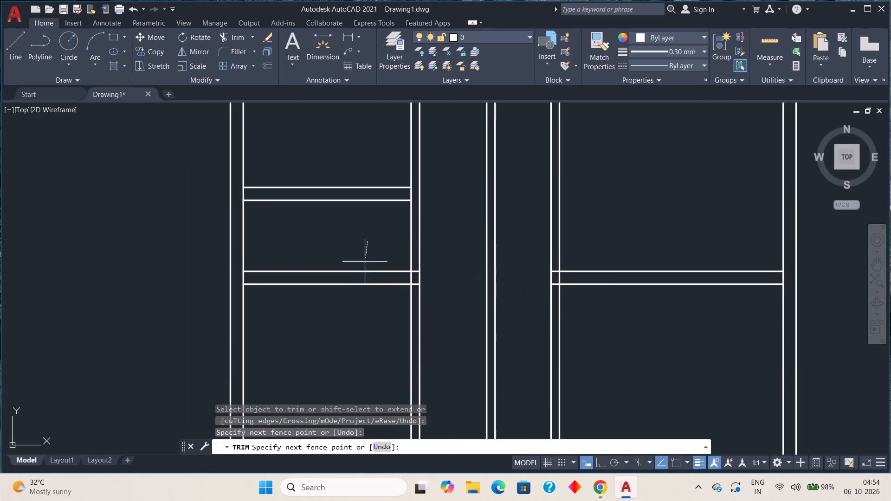
pyautogui.moveTo(365, 263); pyautogui.dragTo(360, 311)
pyautogui.scroll(4, 398, 292)
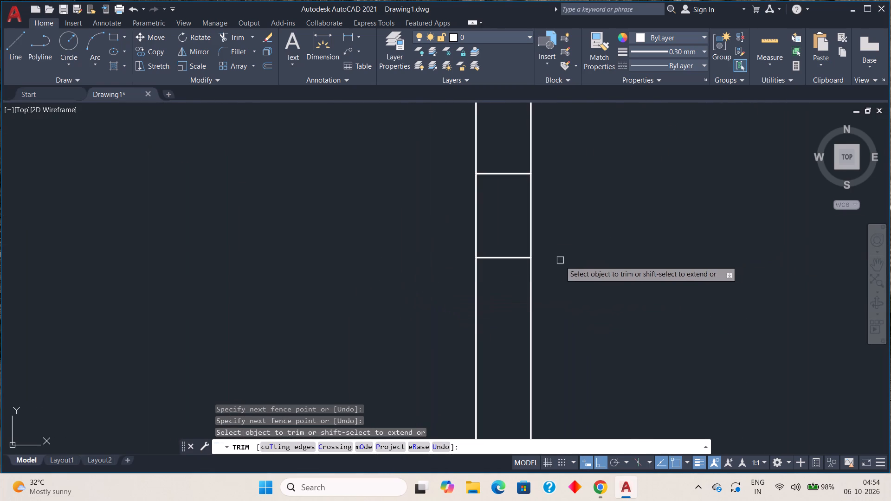
pyautogui.moveTo(510, 289); pyautogui.dragTo(496, 144)
pyautogui.scroll(-3, 542, 171)
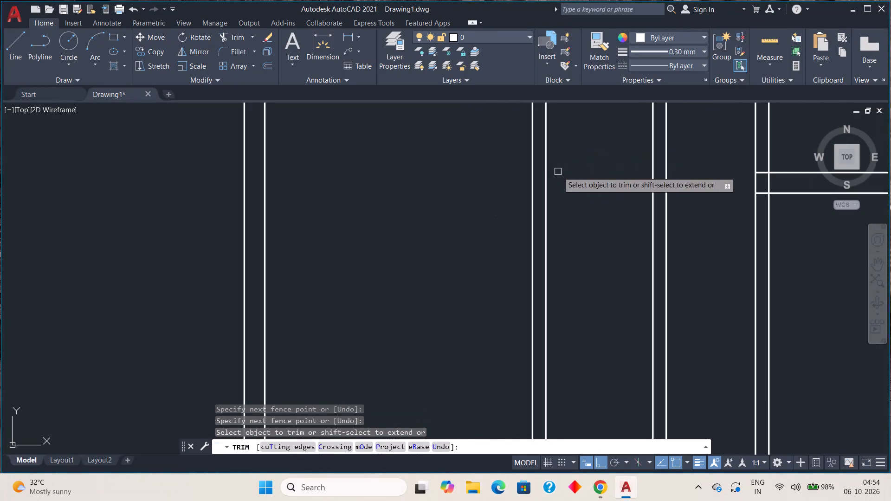
pyautogui.scroll(-3, 583, 168)
pyautogui.moveTo(581, 189); pyautogui.dragTo(471, 242, button='middle')
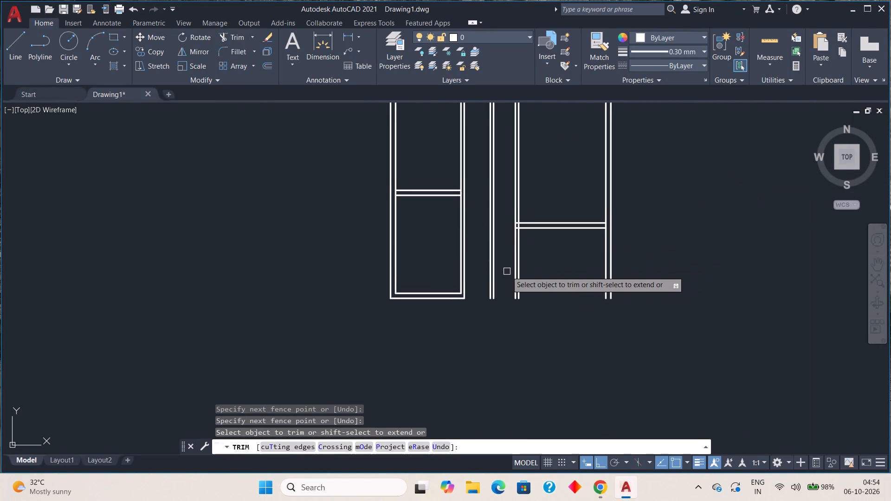
pyautogui.scroll(-2, 506, 271)
pyautogui.moveTo(543, 270); pyautogui.dragTo(541, 298, button='middle')
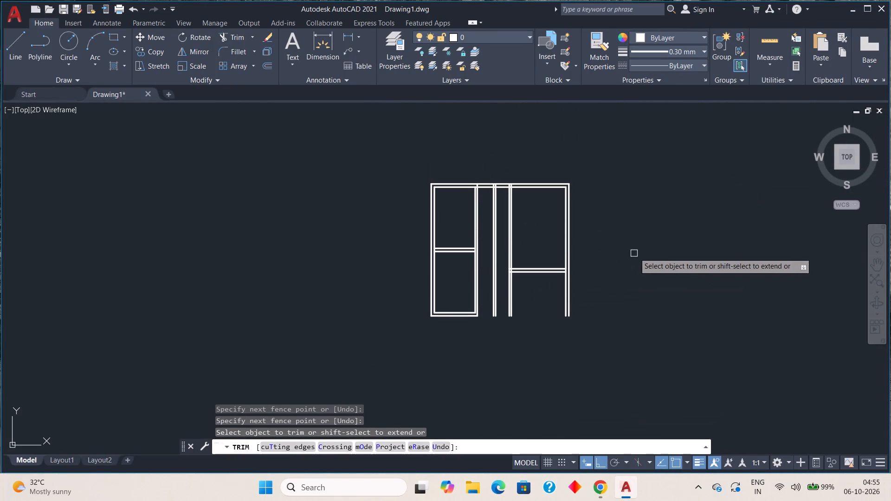
pyautogui.press('Escape')
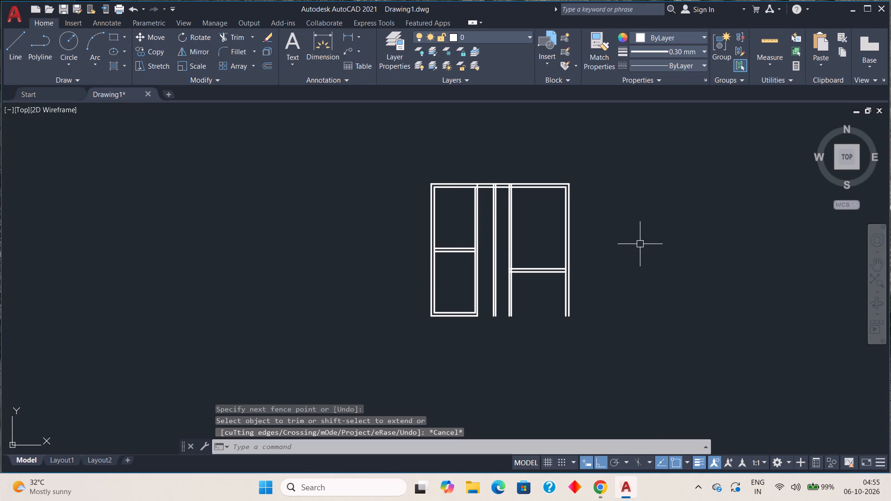
# Fillet the right room's lower outer corner and lower inner corner, joining the cross wall lines to the far-right wall's matching lines.
pyautogui.scroll(2, 637, 244)
pyautogui.scroll(-2, 609, 261)
pyautogui.moveTo(599, 278); pyautogui.dragTo(592, 259, button='middle')
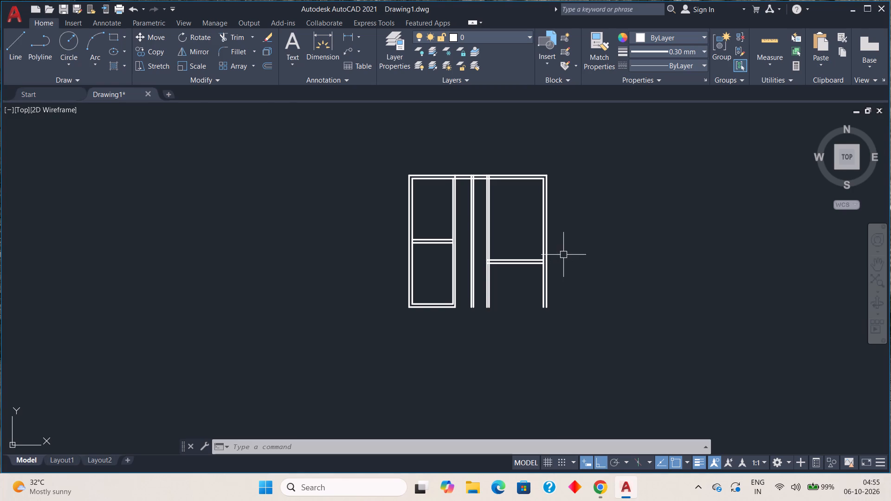
pyautogui.scroll(3, 563, 254)
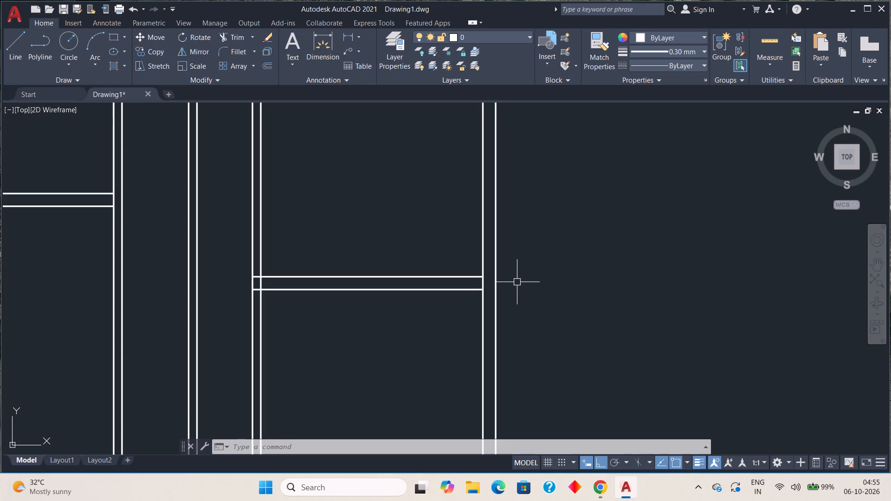
pyautogui.write('F')
pyautogui.press('space')
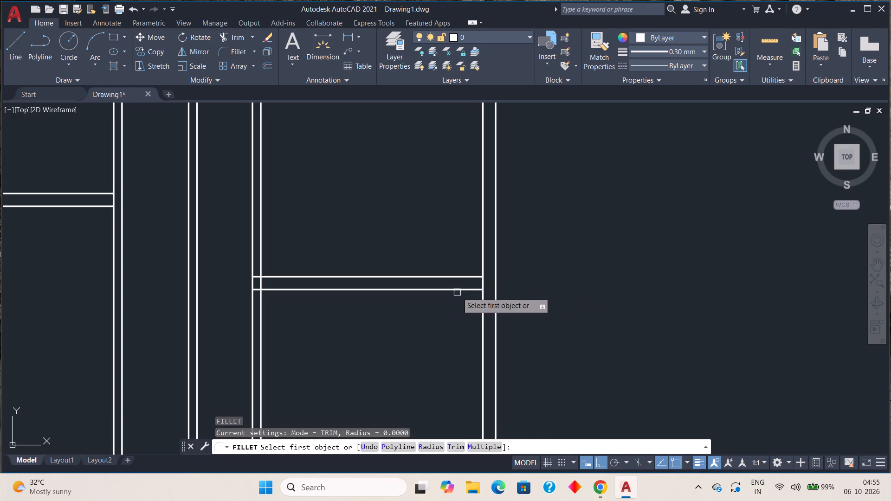
pyautogui.click(457, 290)
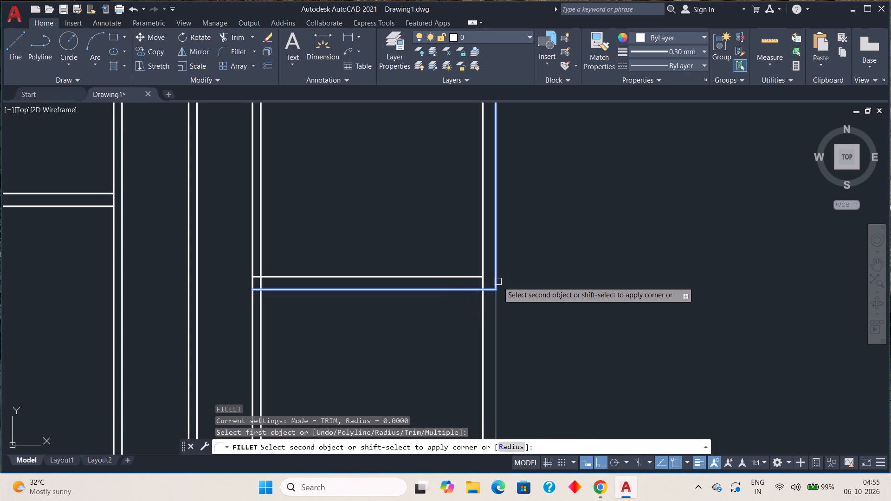
pyautogui.click(498, 282)
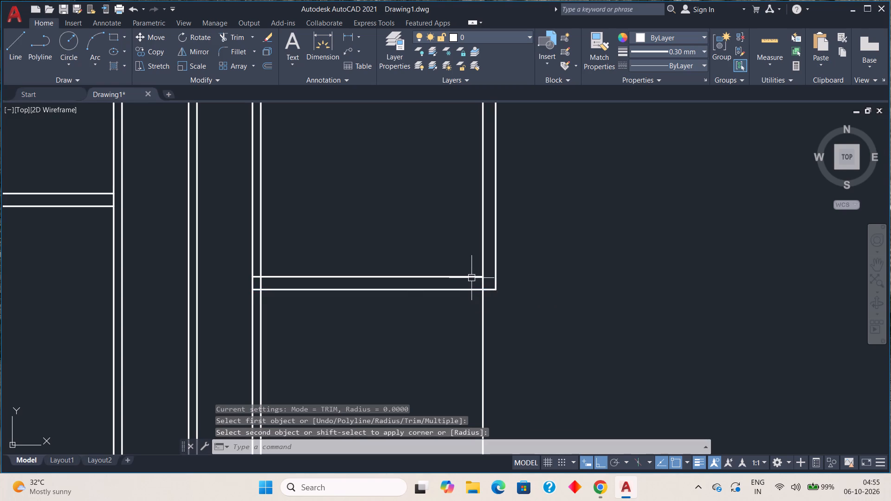
pyautogui.press('space')
pyautogui.click(471, 278)
pyautogui.click(482, 263)
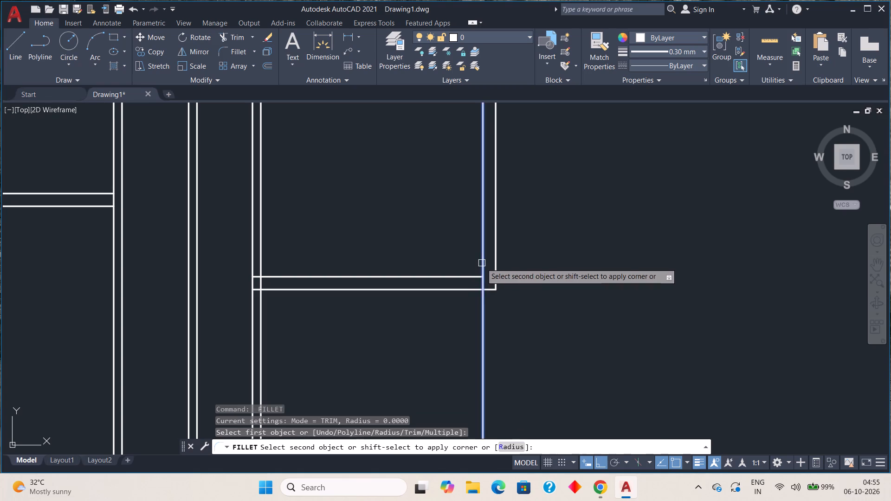
pyautogui.click(467, 277)
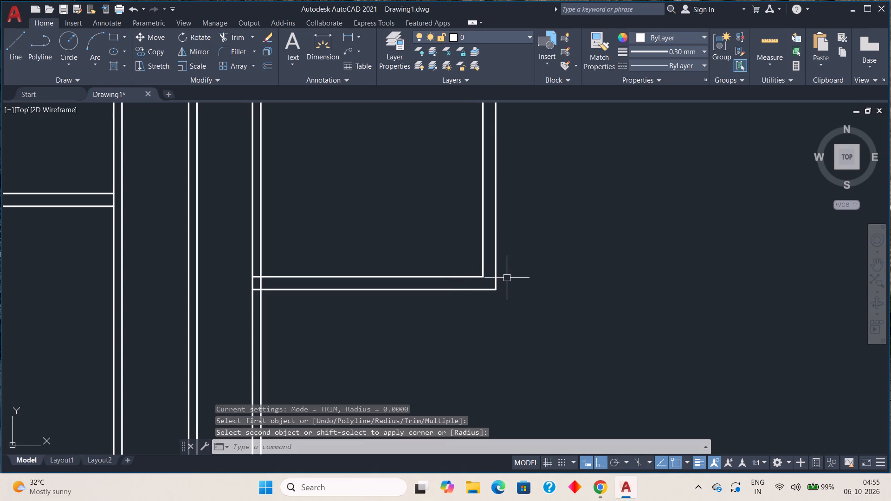
pyautogui.press('Escape')
# Draw a horizontal line from the lower left room's inner bottom-right corner to the second detached wall's right line.
pyautogui.scroll(-2, 506, 284)
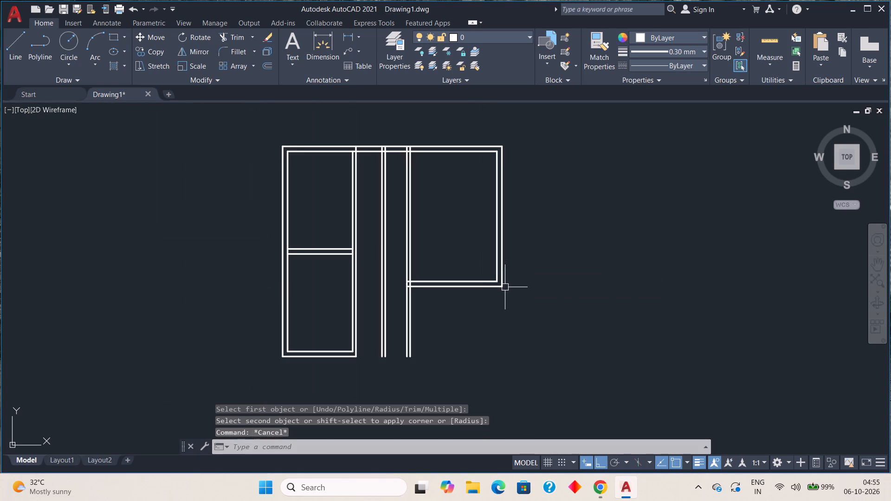
pyautogui.moveTo(485, 315); pyautogui.dragTo(481, 289, button='middle')
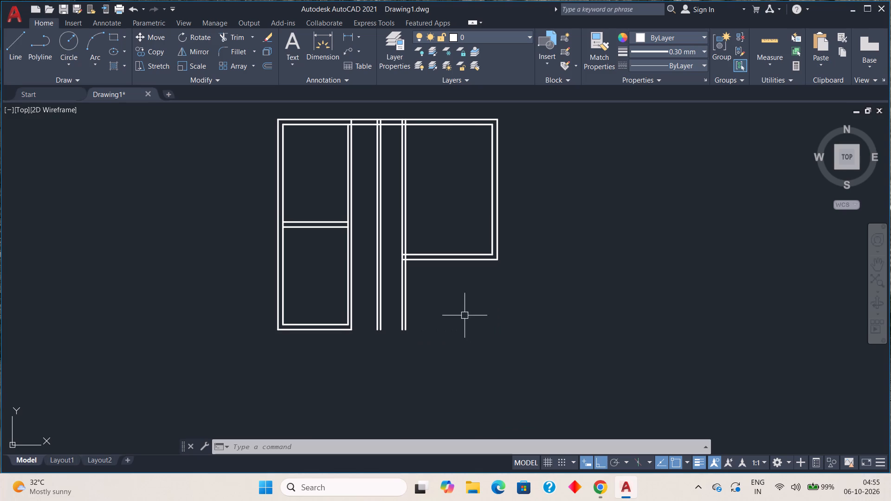
pyautogui.moveTo(464, 315); pyautogui.dragTo(503, 314, button='middle')
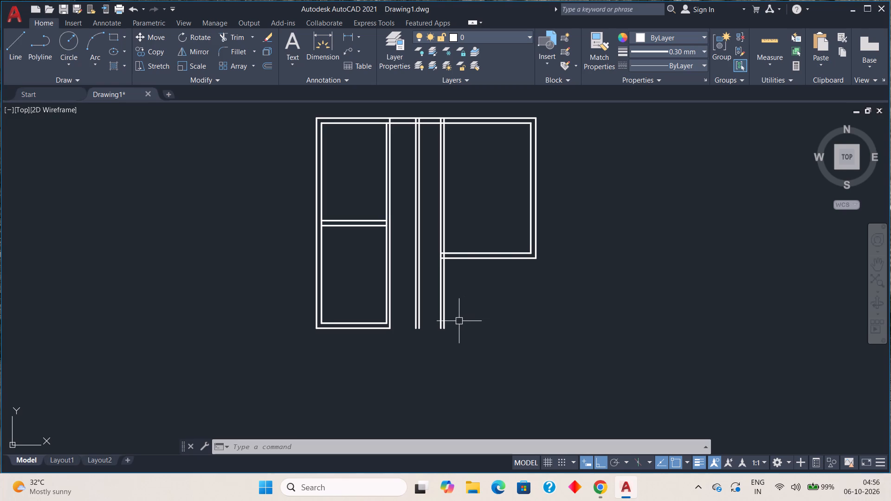
pyautogui.press('Escape')
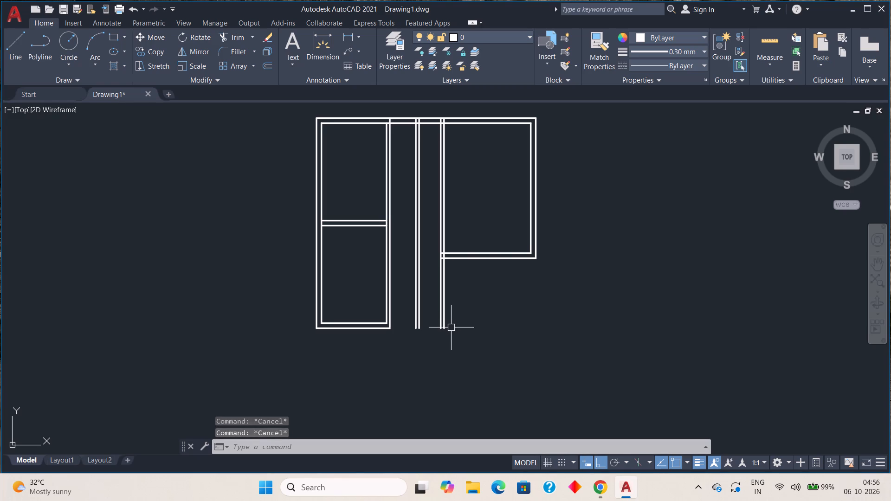
pyautogui.press('l')
pyautogui.press('space')
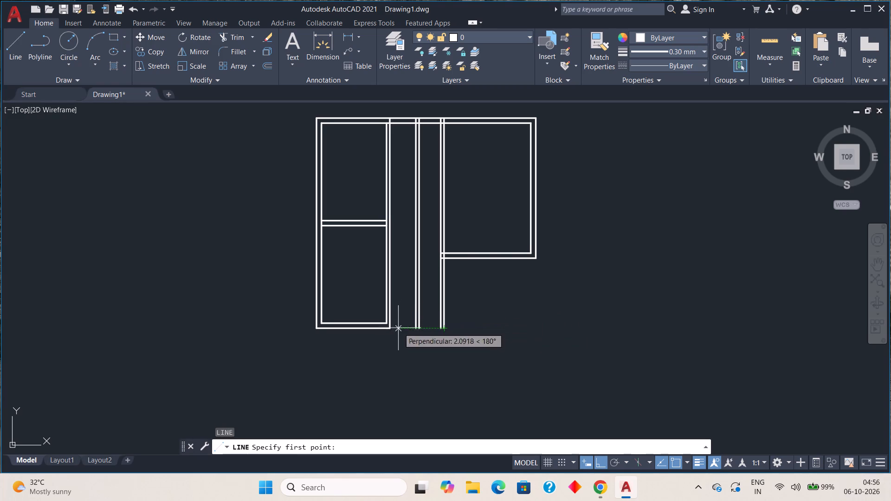
pyautogui.scroll(3, 397, 329)
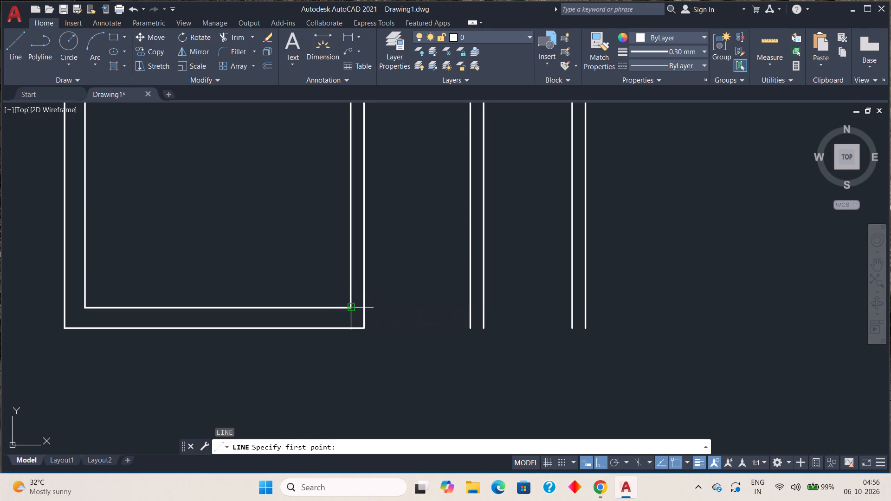
pyautogui.click(351, 308)
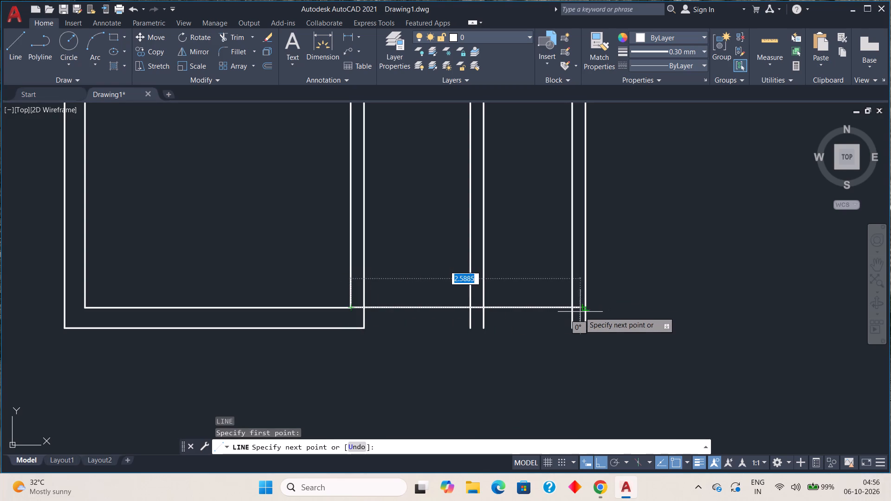
pyautogui.click(583, 308)
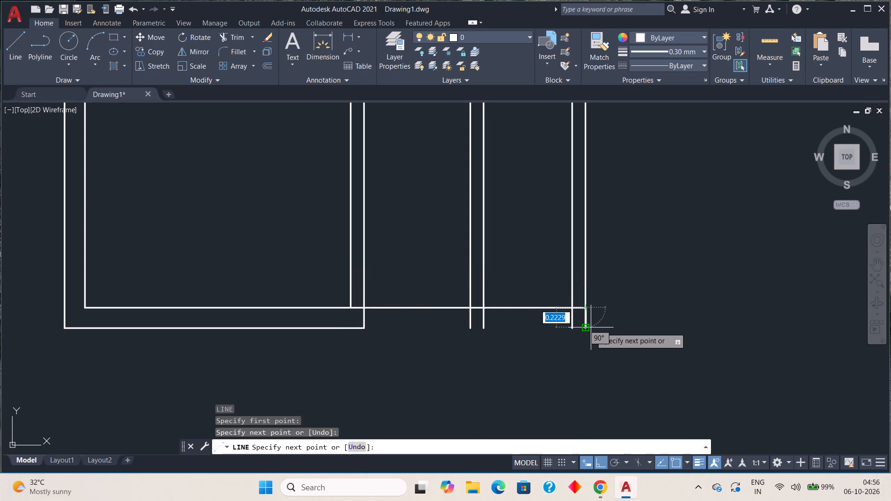
pyautogui.press('`')
pyautogui.press('Escape')
pyautogui.press('Escape')
pyautogui.press('Escape')
pyautogui.press('Escape')
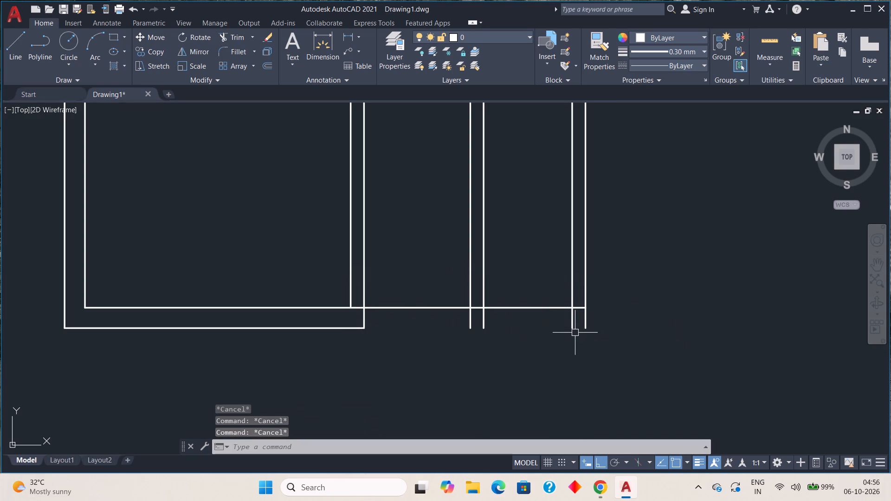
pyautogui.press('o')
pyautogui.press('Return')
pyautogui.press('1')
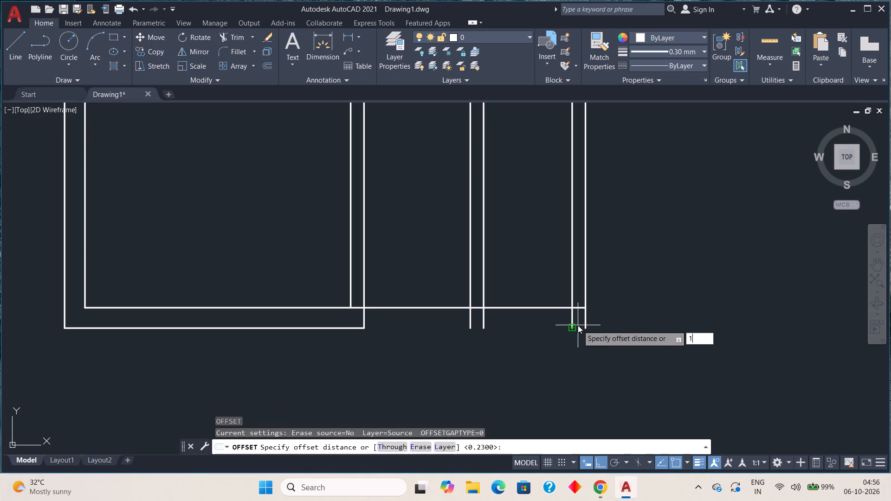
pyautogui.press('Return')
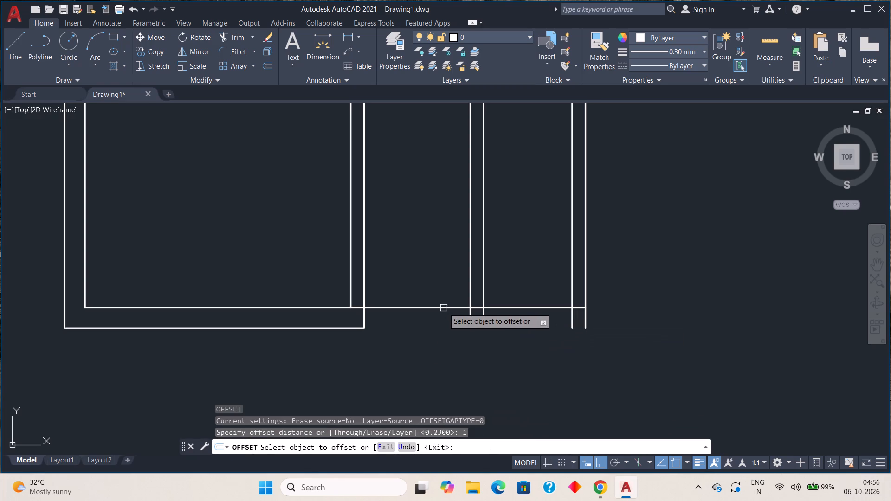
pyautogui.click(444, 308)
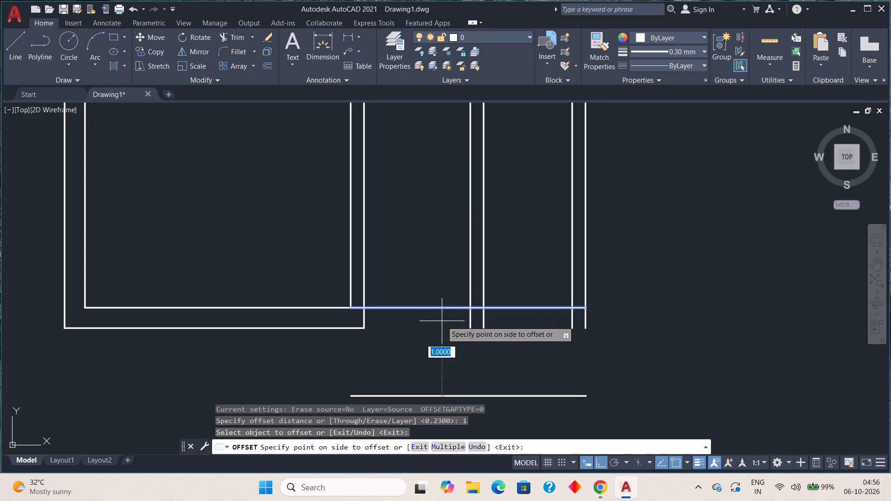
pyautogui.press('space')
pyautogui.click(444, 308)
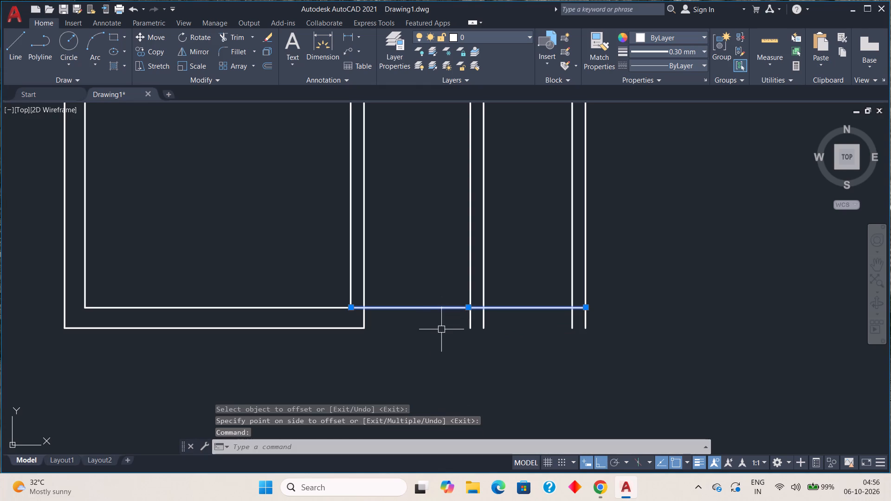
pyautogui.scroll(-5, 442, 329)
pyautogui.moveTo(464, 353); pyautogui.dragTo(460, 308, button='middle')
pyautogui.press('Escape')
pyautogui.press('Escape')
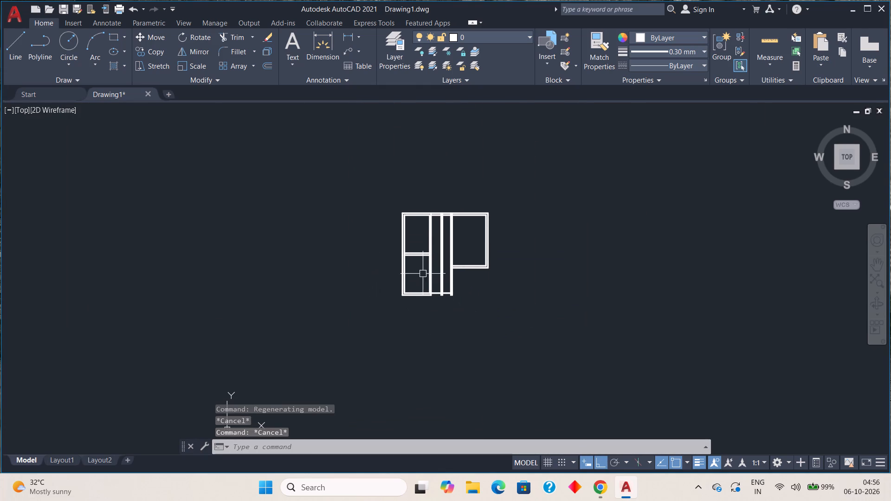
# Offset the new horizontal line at the bottom of the two detached walls 1 downward.
pyautogui.scroll(4, 433, 287)
pyautogui.scroll(-1, 436, 293)
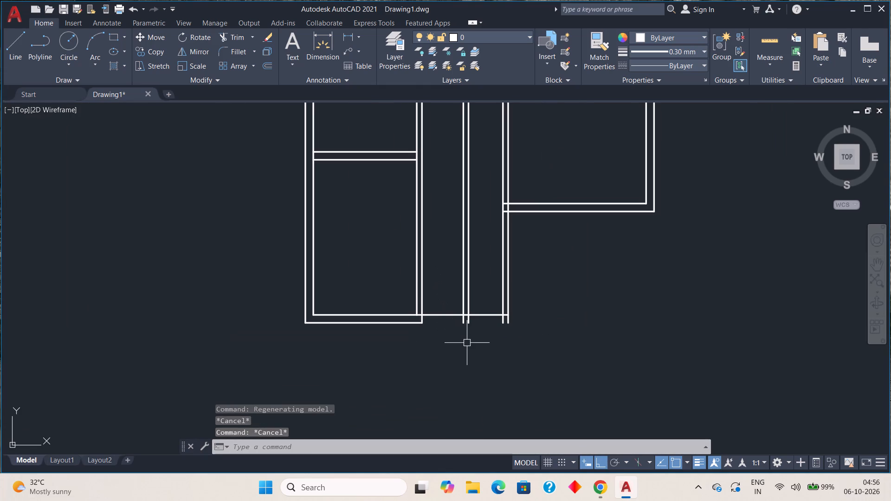
pyautogui.press('o')
pyautogui.press('Return')
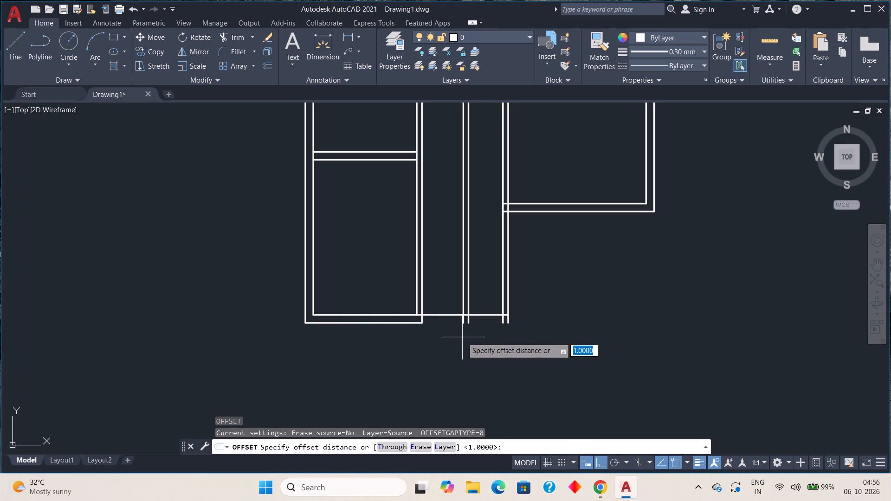
pyautogui.press('1')
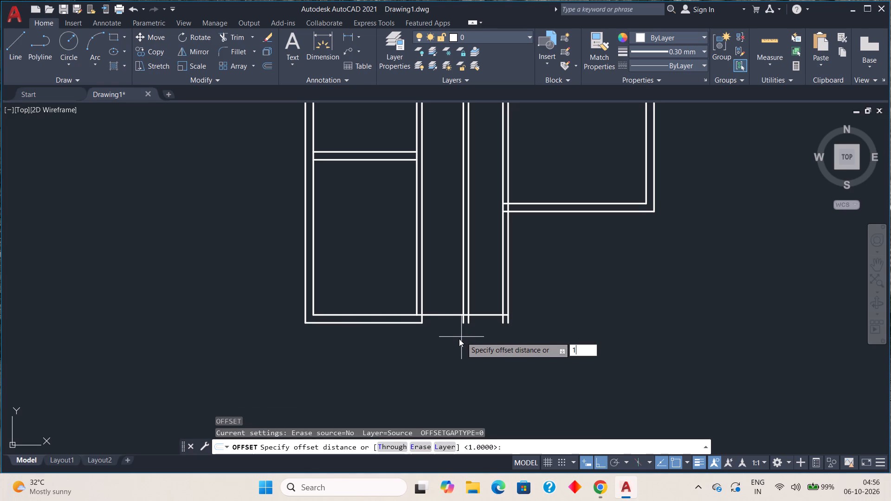
pyautogui.press('space')
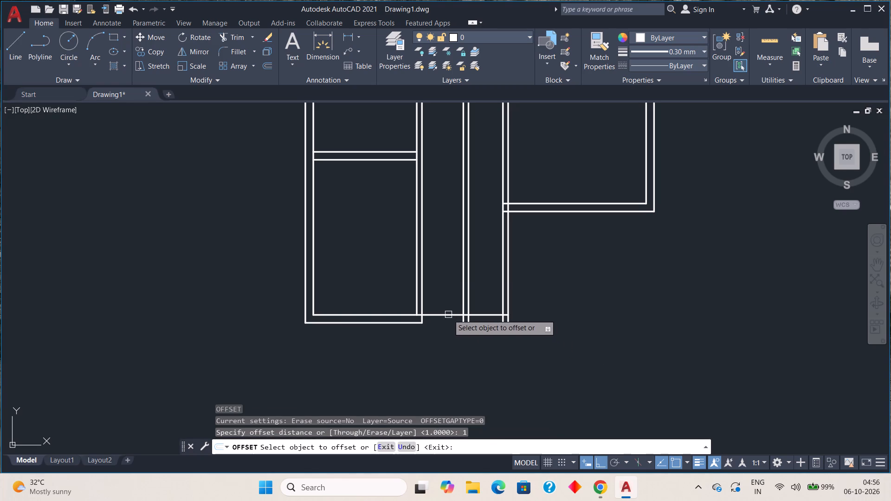
pyautogui.click(448, 315)
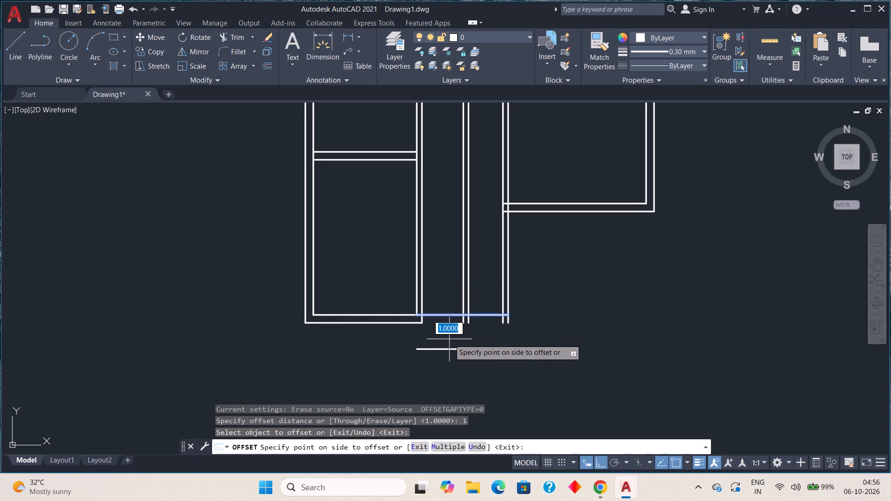
pyautogui.click(449, 339)
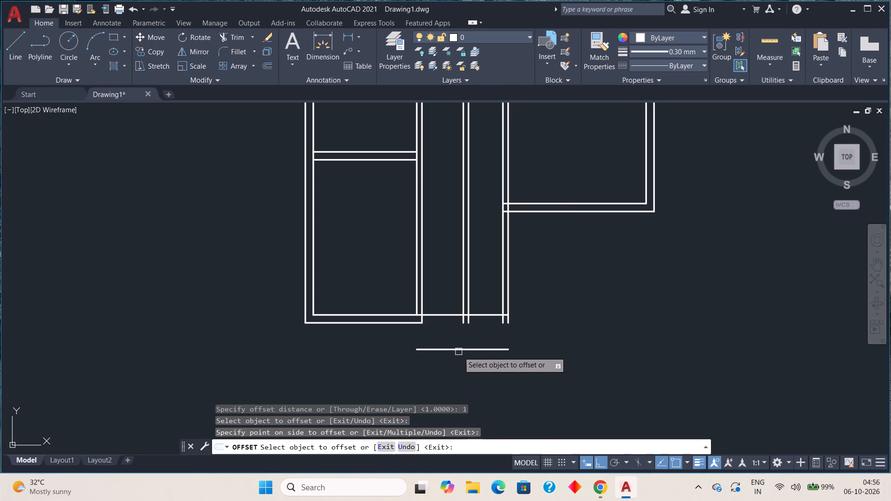
# Offset the detached bottom horizontal line 0.23 downward to form the lower wall's second line.
pyautogui.scroll(1, 459, 352)
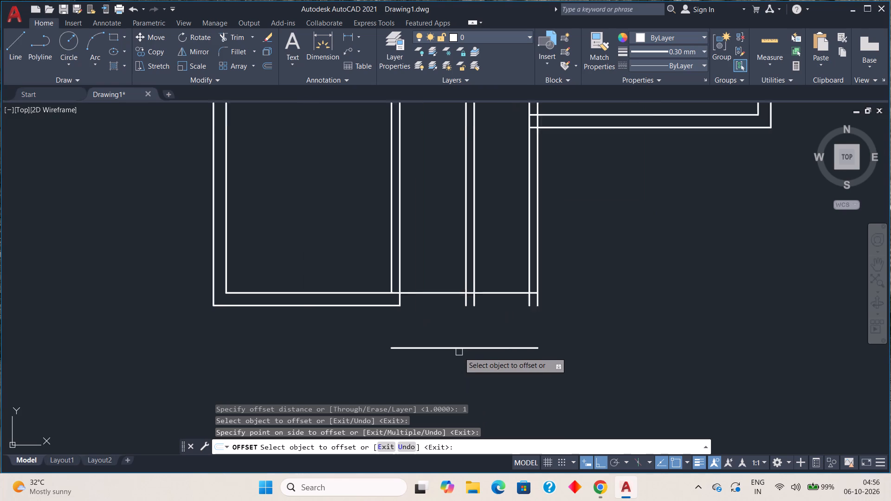
pyautogui.scroll(1, 459, 352)
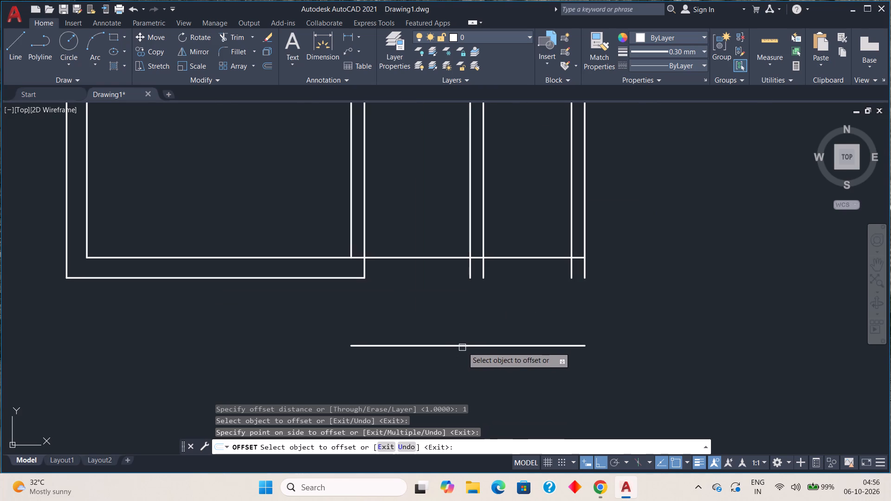
pyautogui.click(464, 346)
pyautogui.write('.23')
pyautogui.press('space')
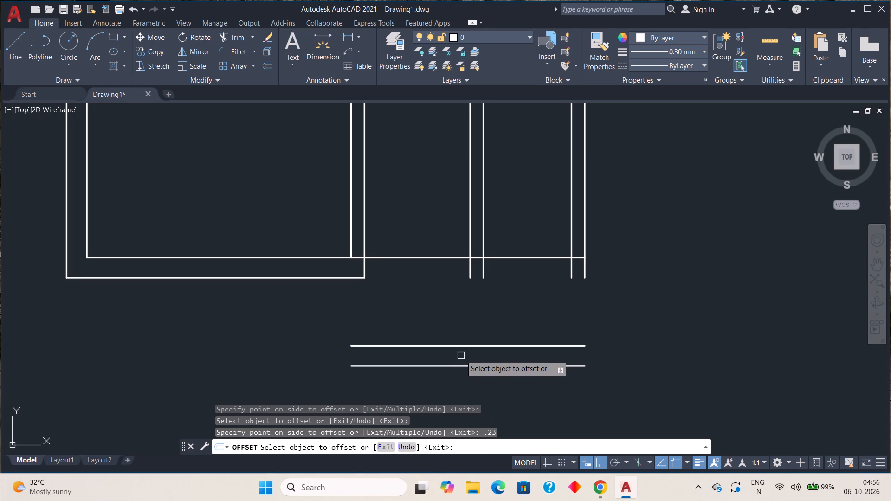
pyautogui.press('Escape')
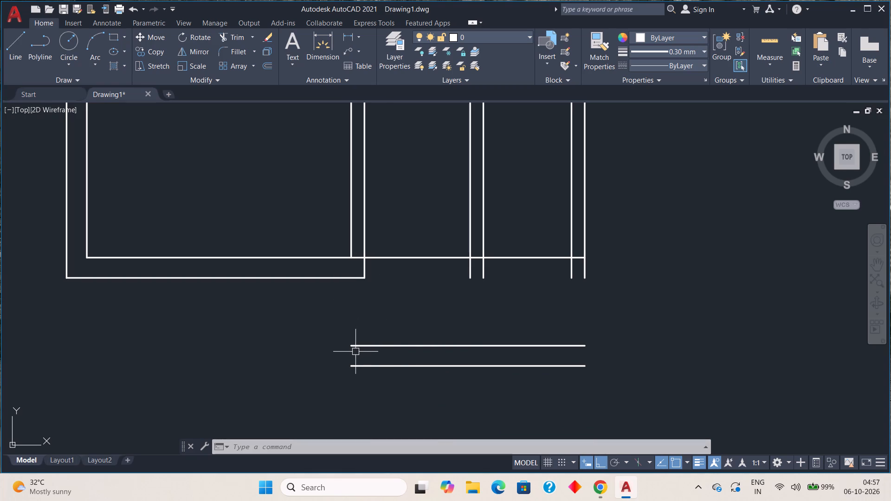
# Fillet the lower middle area's bottom-left inner and outer corners, joining the two new horizontal lines to the adjacent vertical wall lines.
pyautogui.write('F')
pyautogui.press('space')
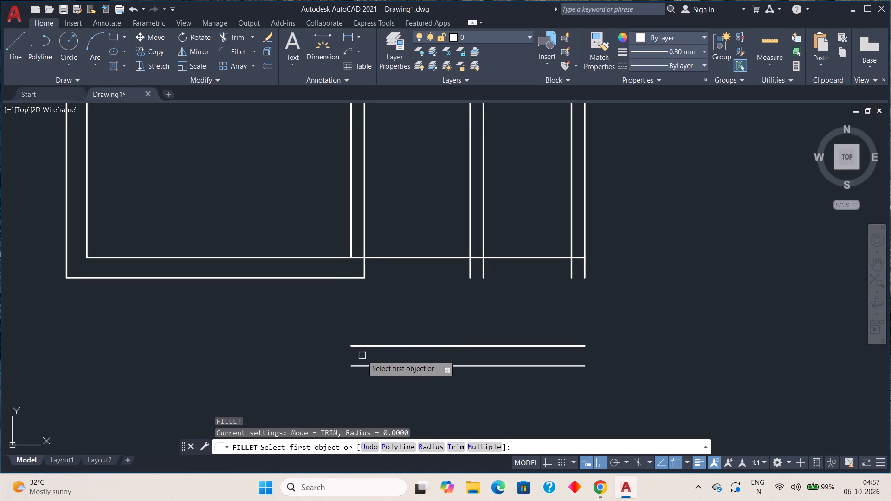
pyautogui.click(368, 347)
pyautogui.click(364, 265)
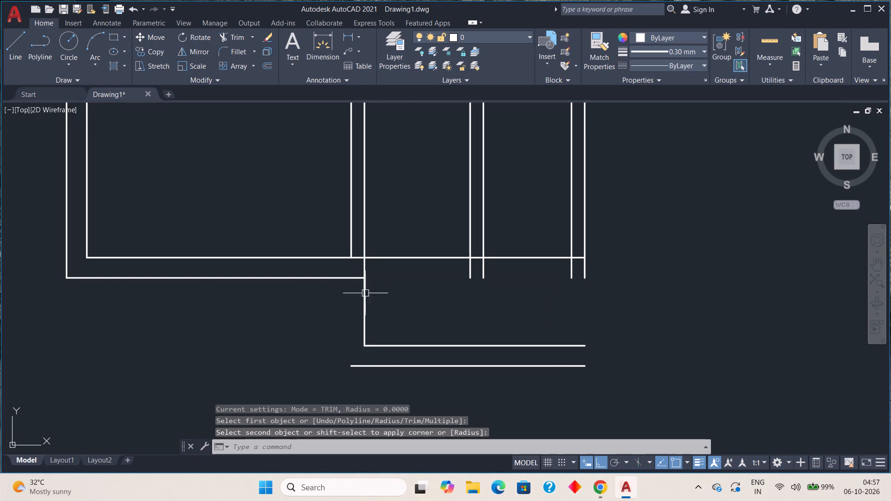
pyautogui.press('space')
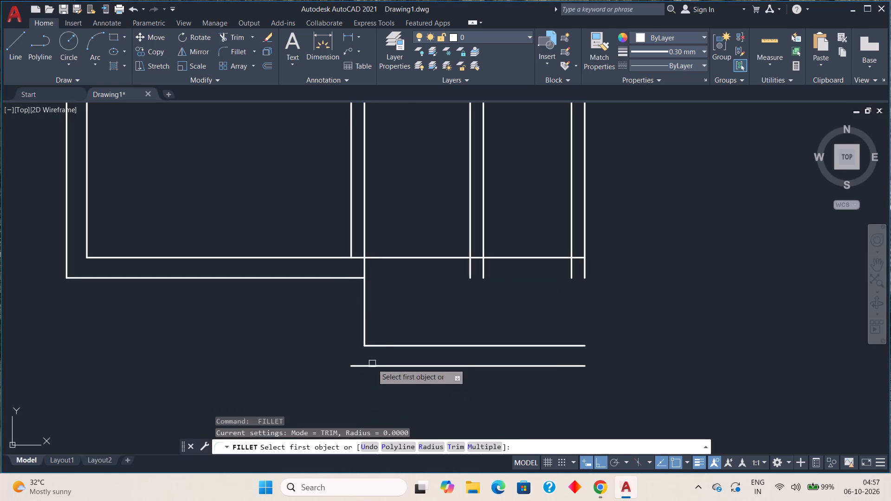
pyautogui.click(372, 364)
pyautogui.click(350, 216)
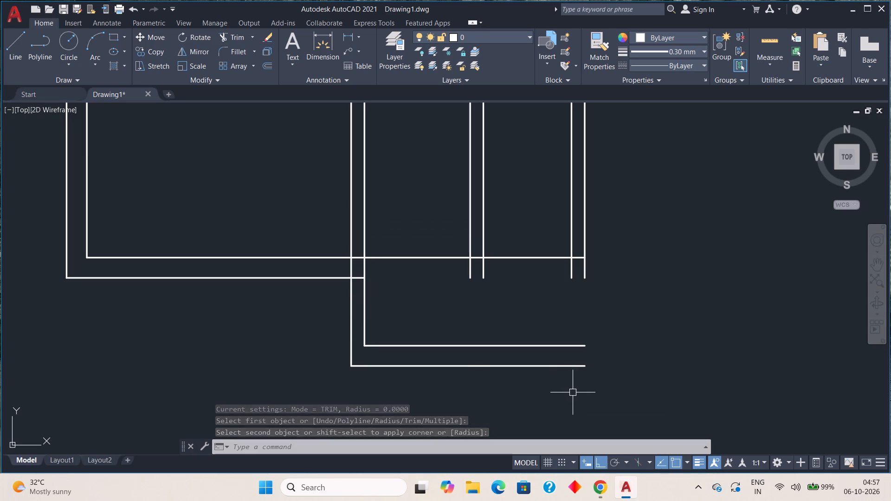
# Fillet the lower middle area's bottom-right inner and outer corners, joining the horizontal lines to the second detached wall's lines.
pyautogui.press('space')
pyautogui.click(559, 345)
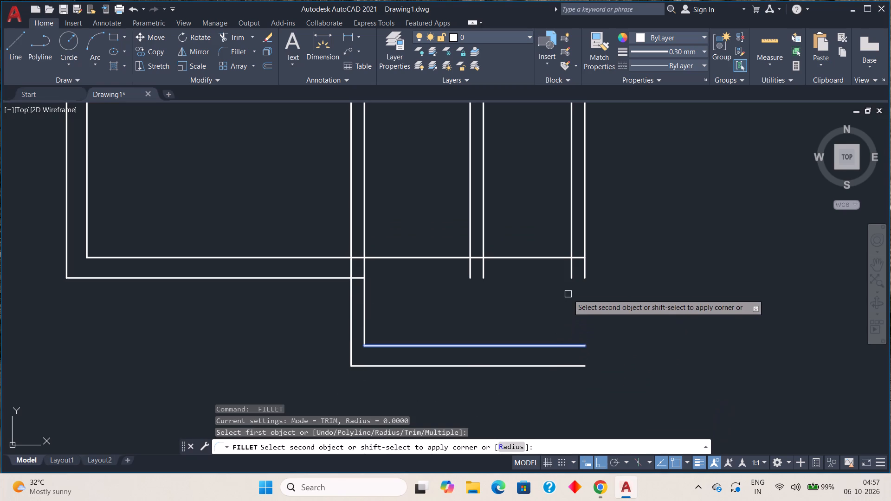
pyautogui.click(569, 274)
pyautogui.press('space')
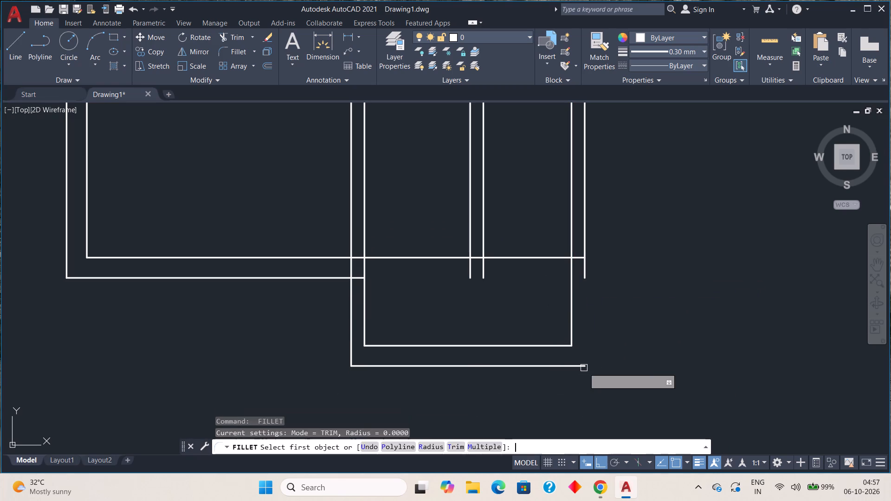
pyautogui.click(584, 367)
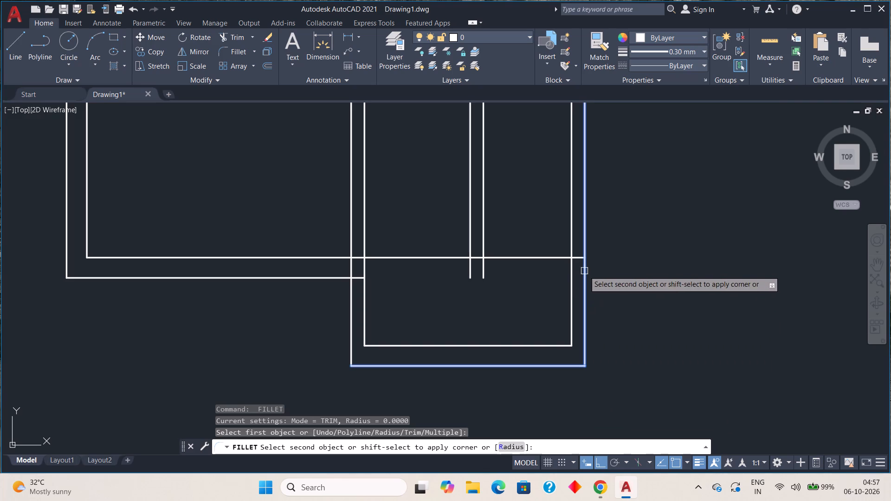
pyautogui.click(585, 271)
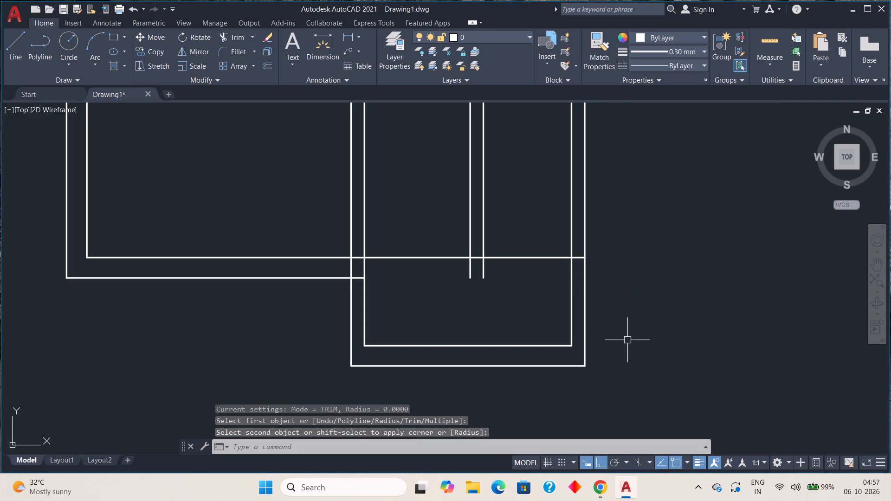
pyautogui.press('Escape')
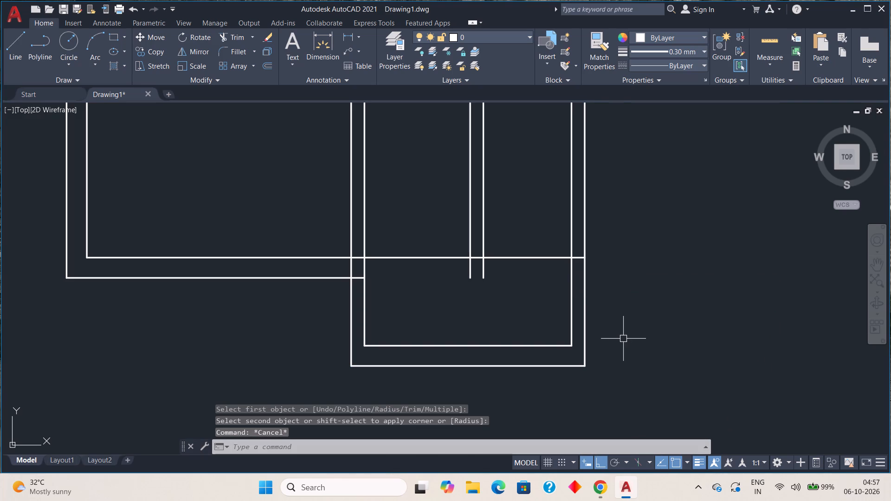
# Offset the inner line of the lower middle area's right wall 0.23 outward to the right.
pyautogui.scroll(-1, 623, 339)
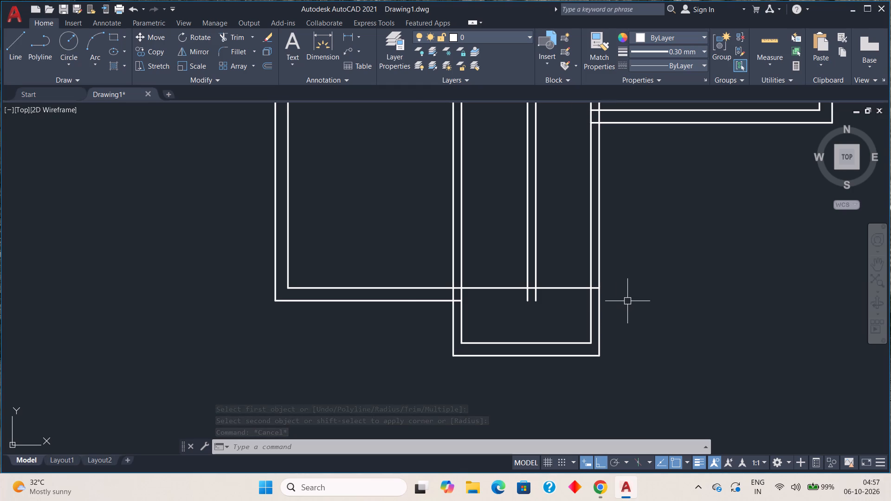
pyautogui.scroll(-2, 627, 301)
pyautogui.moveTo(636, 281); pyautogui.dragTo(601, 330, button='middle')
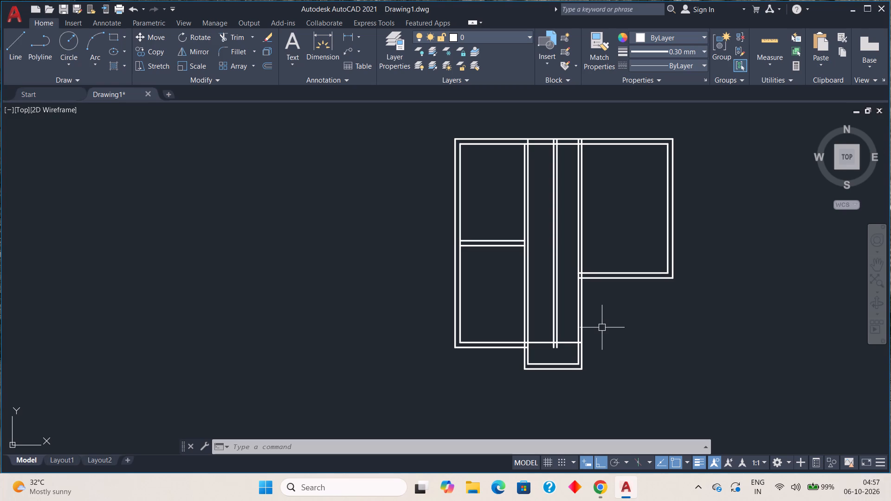
pyautogui.scroll(3, 588, 324)
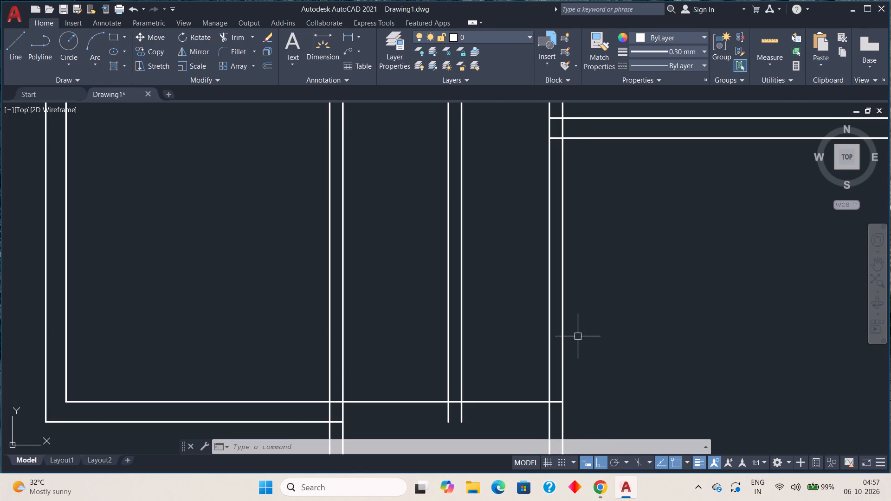
pyautogui.press('o')
pyautogui.press('Return')
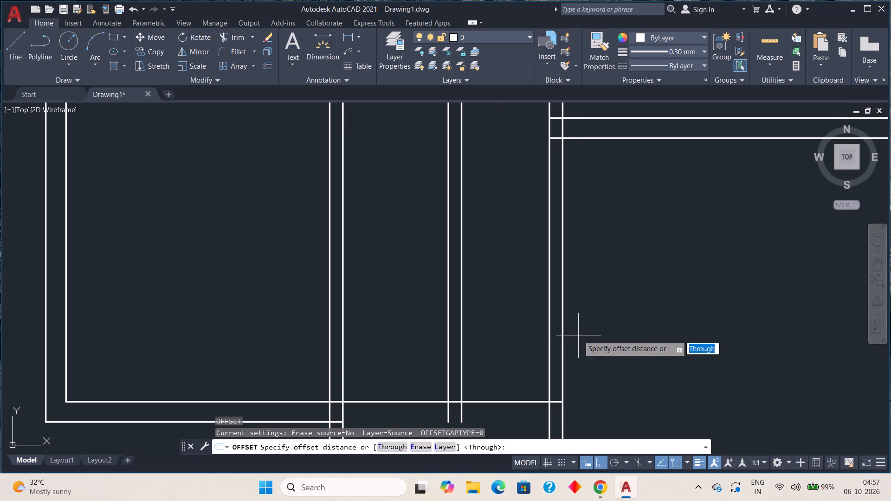
pyautogui.press('.')
pyautogui.write('23')
pyautogui.press('space')
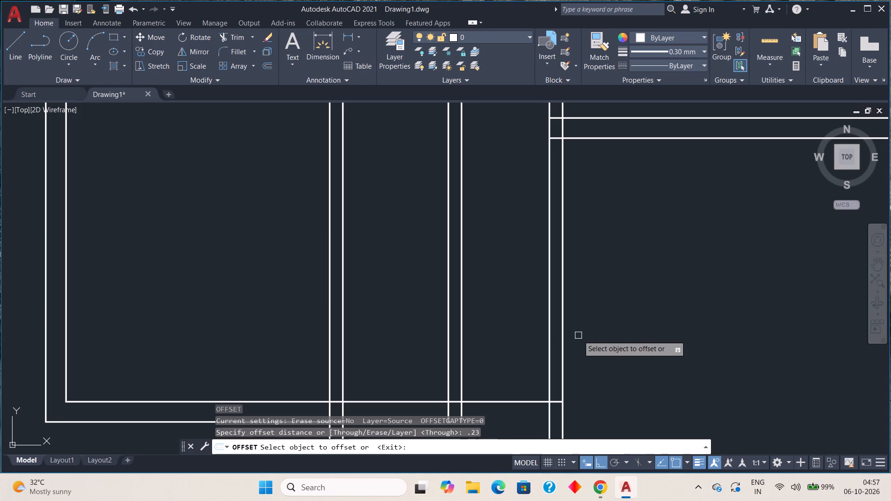
pyautogui.click(549, 333)
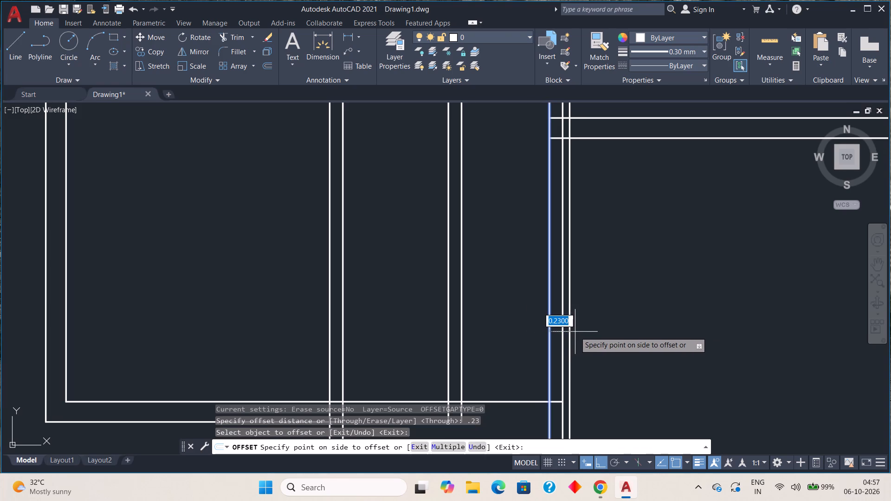
pyautogui.click(575, 332)
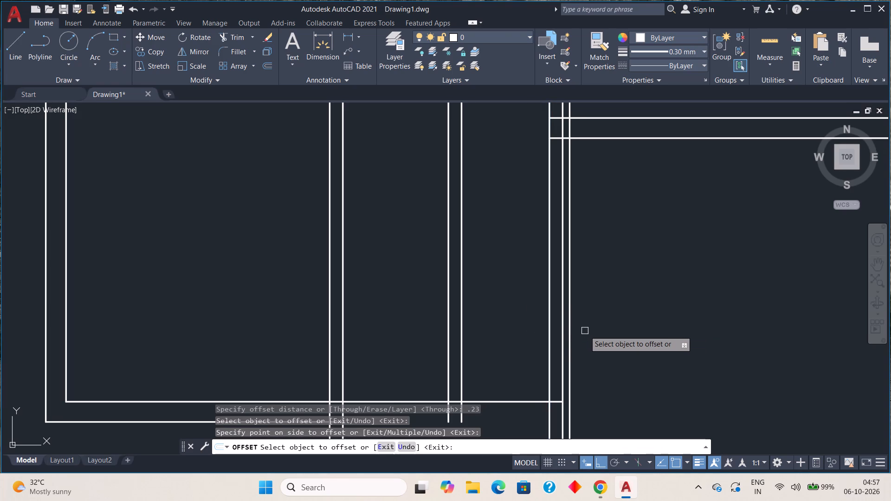
# Fillet the lower middle area's outer bottom line with the newly offset outer line of the right wall.
pyautogui.scroll(-2, 585, 347)
pyautogui.moveTo(586, 366); pyautogui.dragTo(586, 319, button='middle')
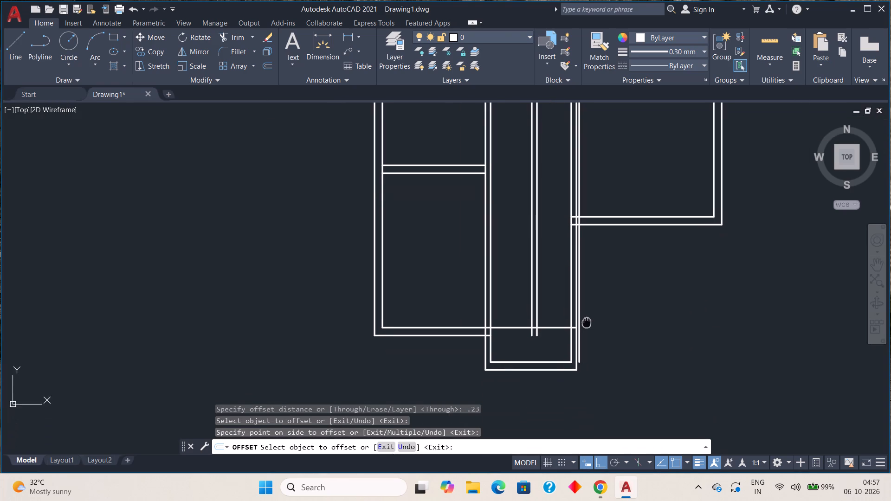
pyautogui.moveTo(586, 319); pyautogui.dragTo(586, 315, button='middle')
pyautogui.scroll(2, 582, 380)
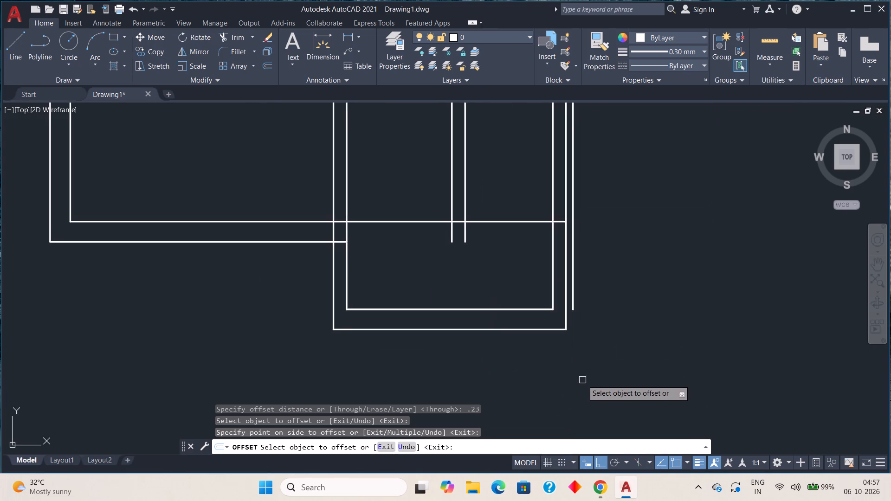
pyautogui.moveTo(582, 380); pyautogui.dragTo(576, 329, button='middle')
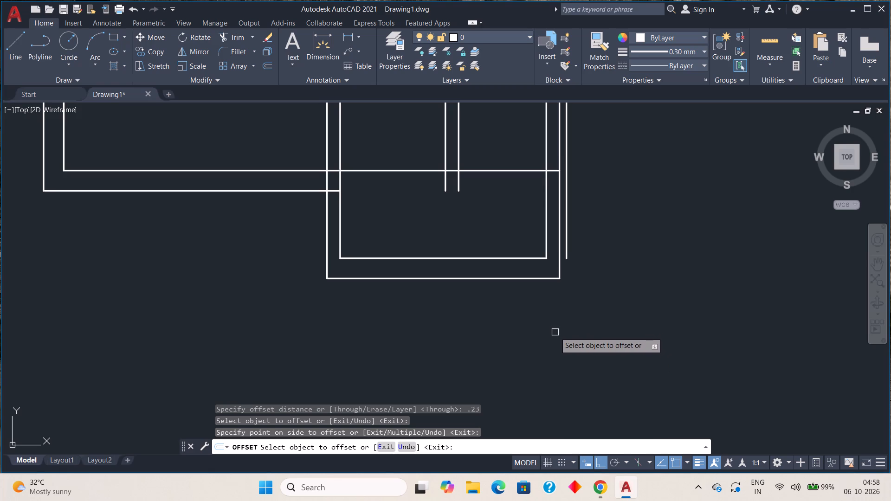
pyautogui.write('F')
pyautogui.press('space')
pyautogui.press('Escape')
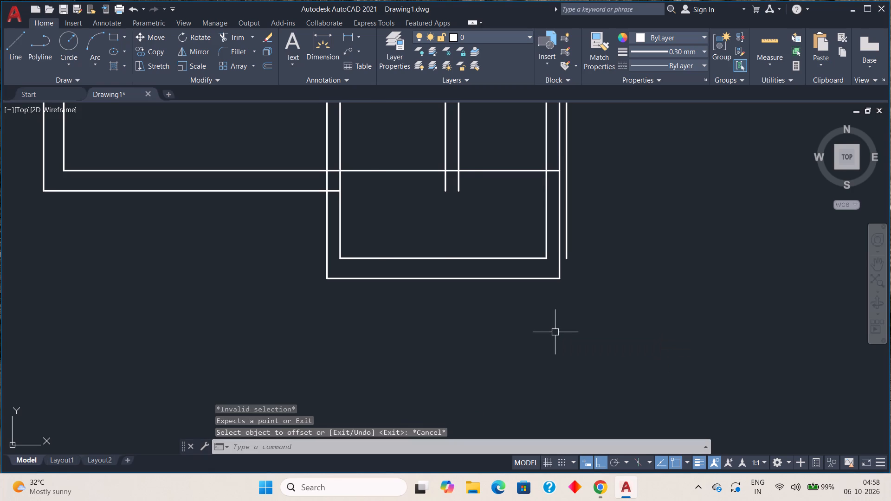
pyautogui.press('Escape')
pyautogui.press('Escape')
pyautogui.press('Escape')
pyautogui.press('f')
pyautogui.press('space')
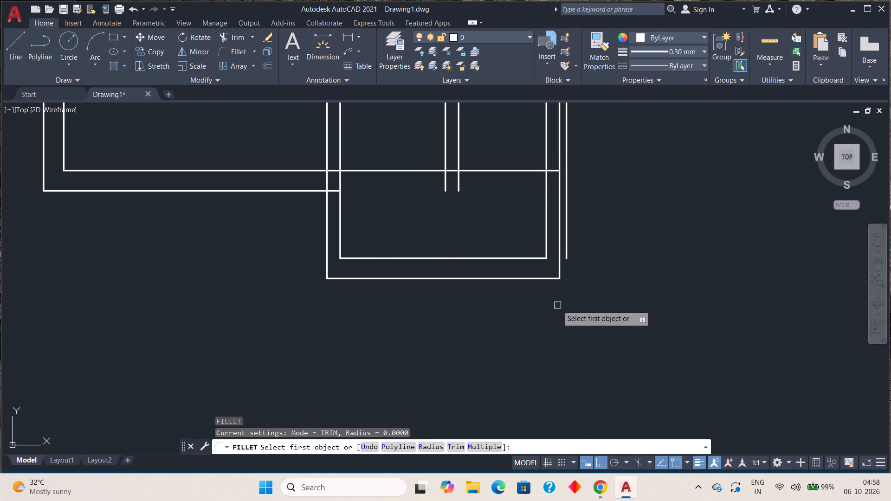
pyautogui.click(540, 280)
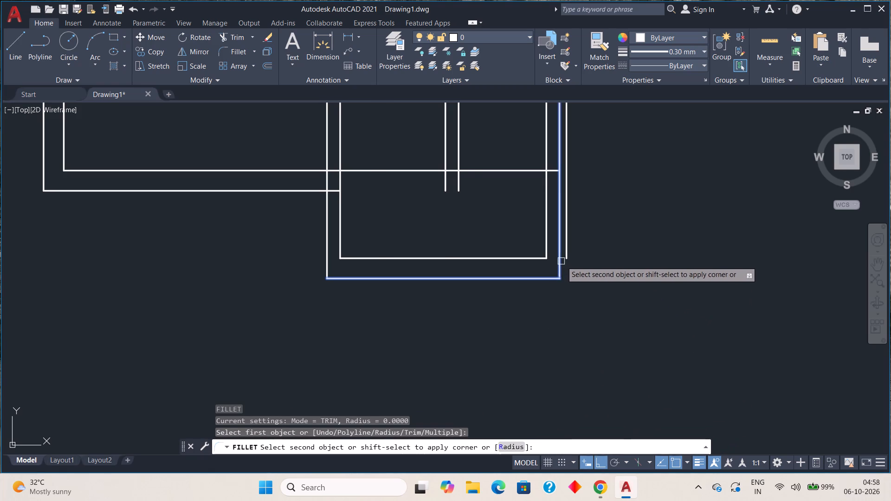
pyautogui.click(567, 252)
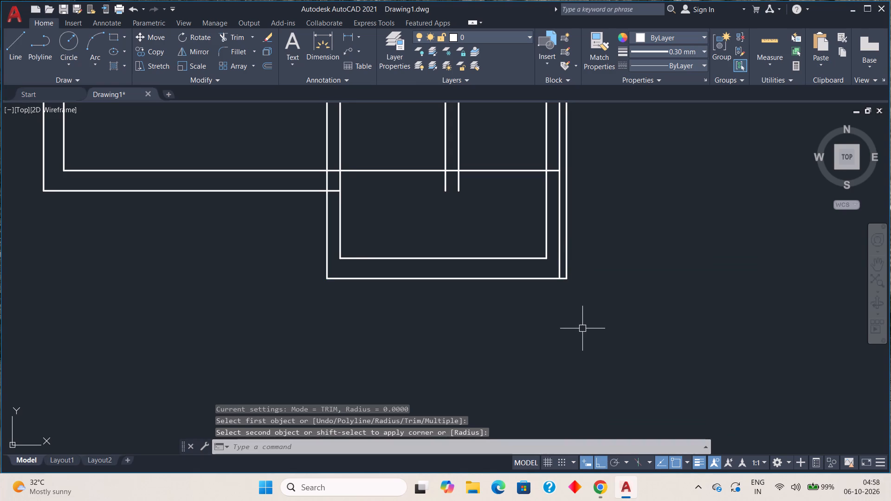
pyautogui.press('Escape')
# Trim away the right wall's old middle line and the horizontal line's short stub inside that wall, and finish trimming.
pyautogui.press('t')
pyautogui.write('R')
pyautogui.press('space')
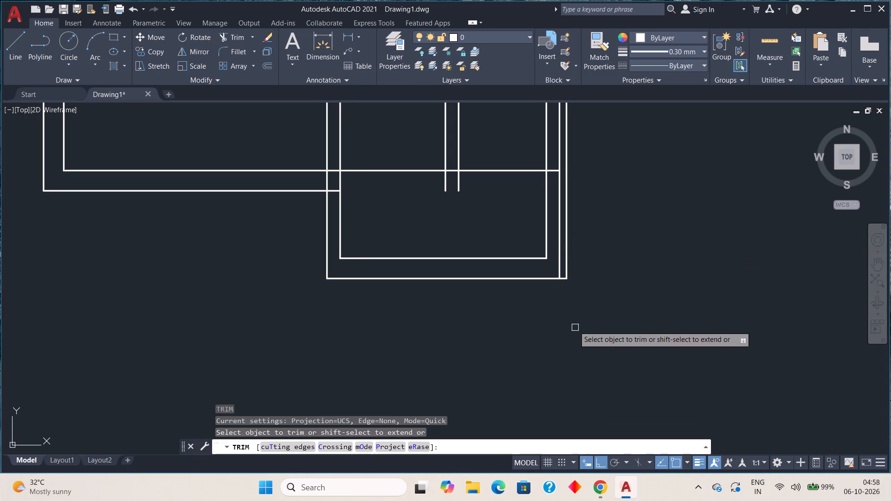
pyautogui.moveTo(553, 314); pyautogui.dragTo(549, 368, button='middle')
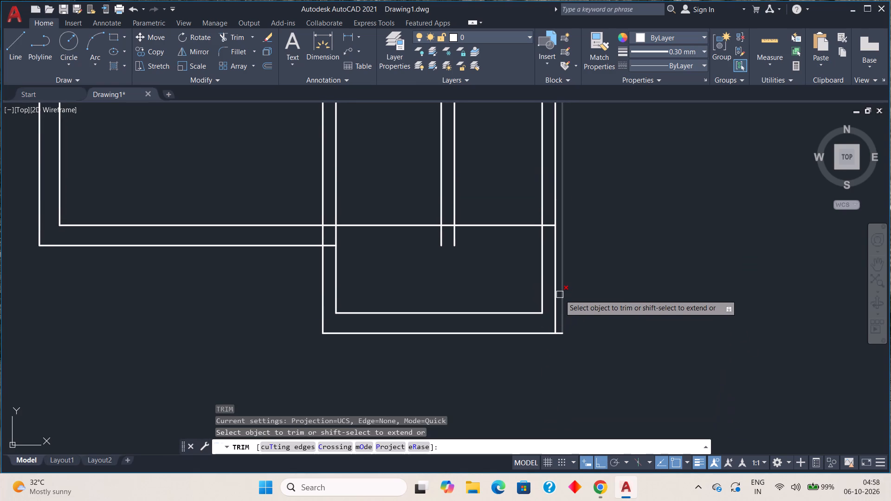
pyautogui.click(555, 304)
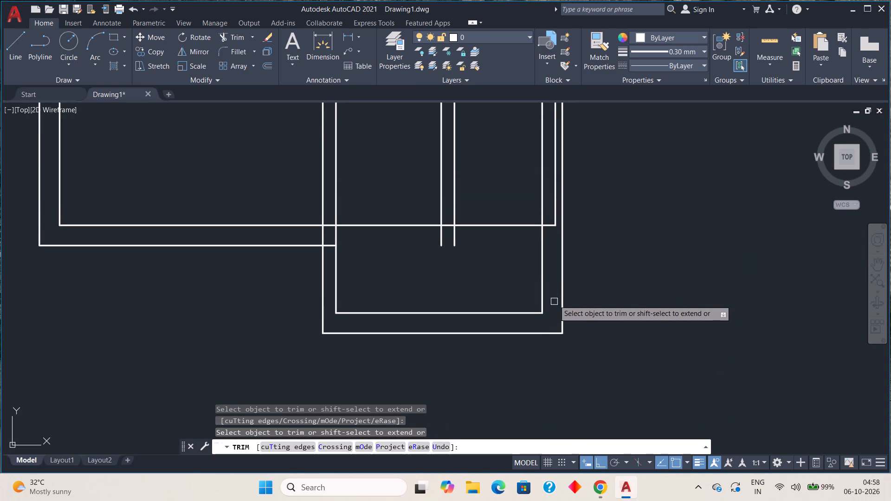
pyautogui.click(552, 206)
pyautogui.click(550, 228)
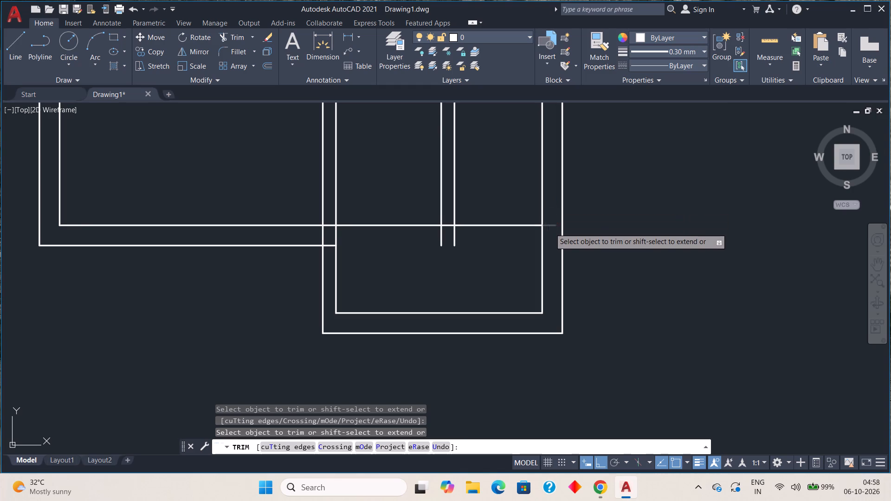
pyautogui.scroll(-2, 551, 266)
pyautogui.moveTo(583, 242); pyautogui.dragTo(581, 274, button='middle')
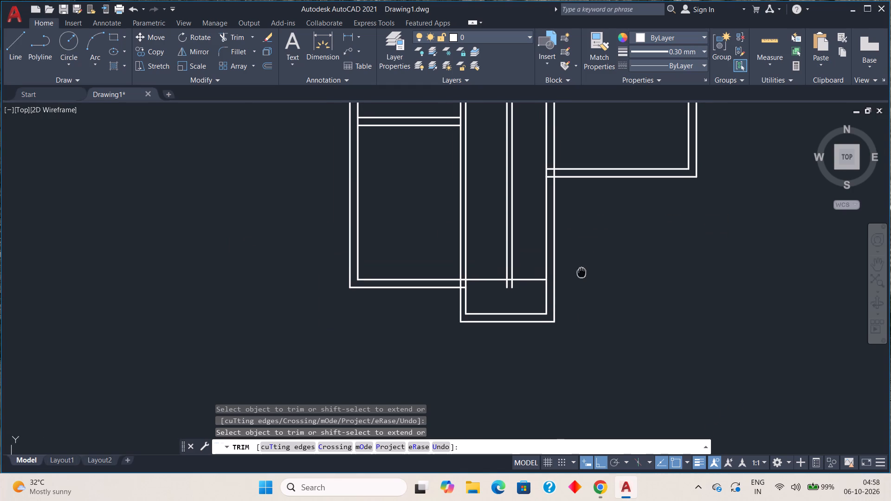
pyautogui.moveTo(581, 274); pyautogui.dragTo(581, 283, button='middle')
pyautogui.press('Escape')
pyautogui.press('Escape')
pyautogui.press('Escape')
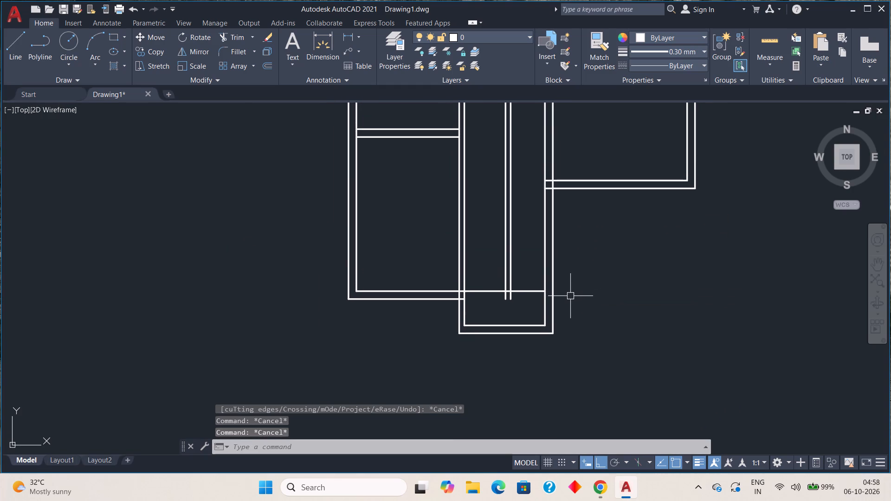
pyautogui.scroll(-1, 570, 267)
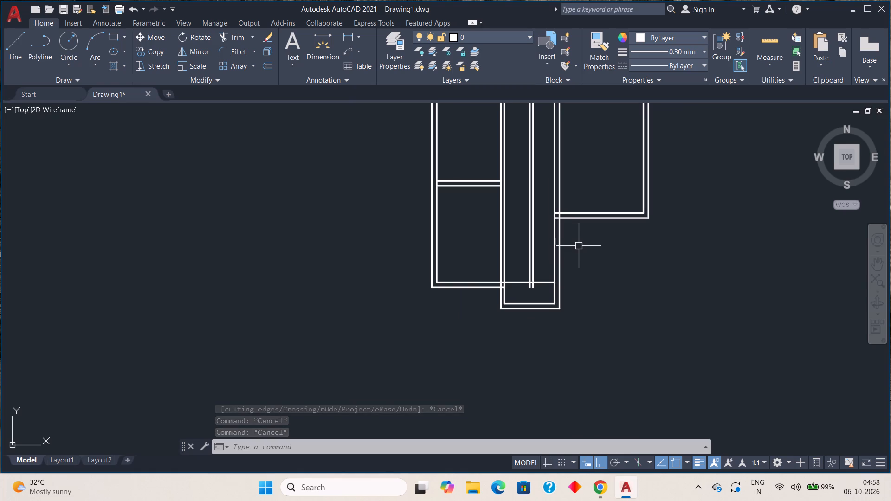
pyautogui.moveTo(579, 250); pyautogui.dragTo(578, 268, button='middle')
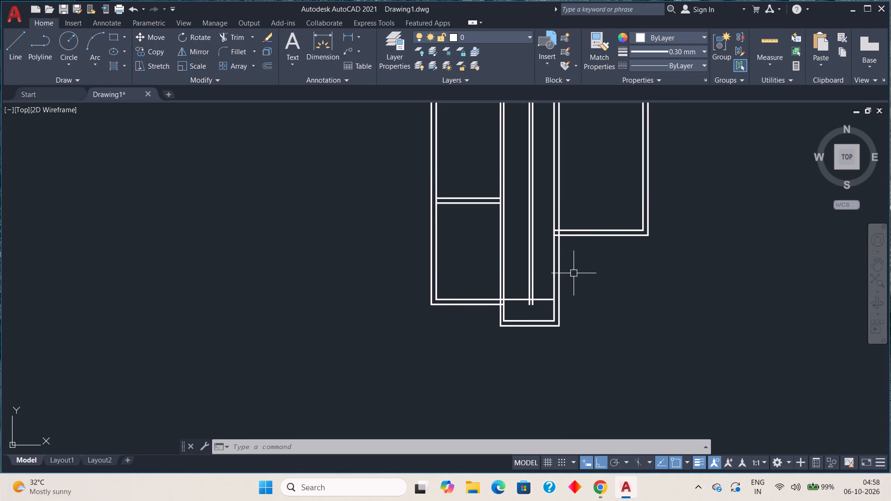
# Undo the last trim on the lower middle area's right wall, including its old middle line and the horizontal stub.
pyautogui.scroll(-1, 574, 273)
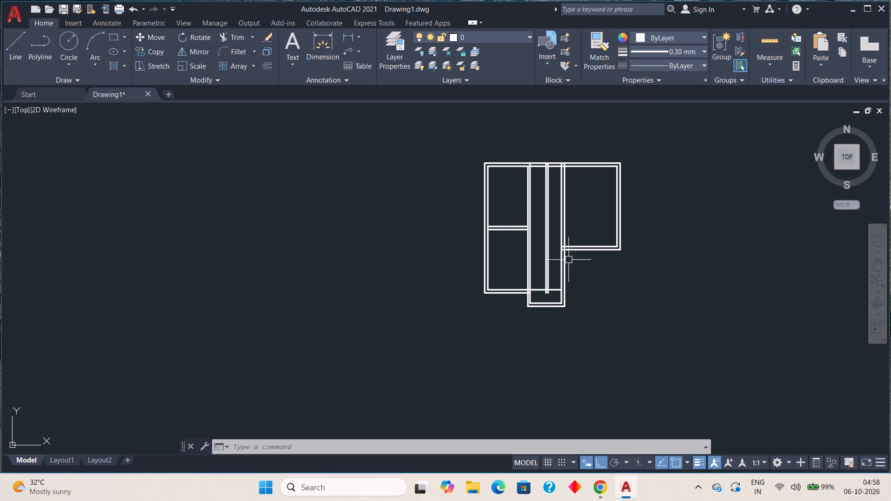
pyautogui.scroll(3, 568, 259)
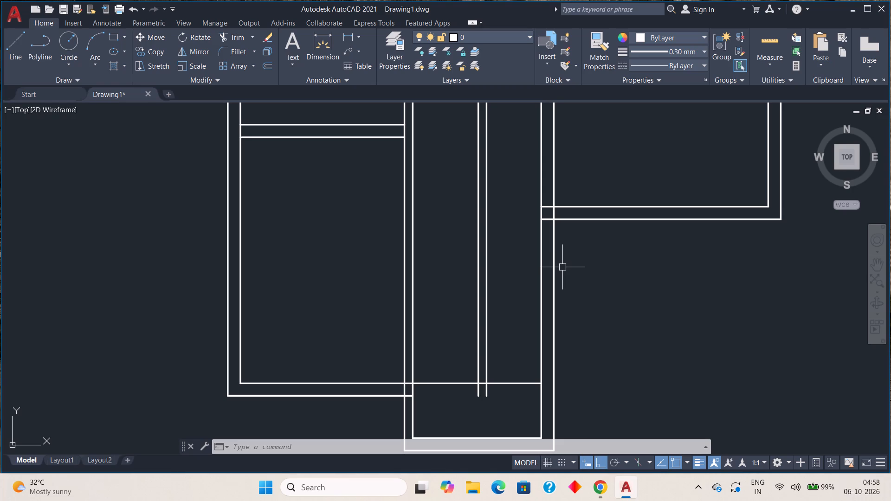
pyautogui.scroll(-3, 562, 266)
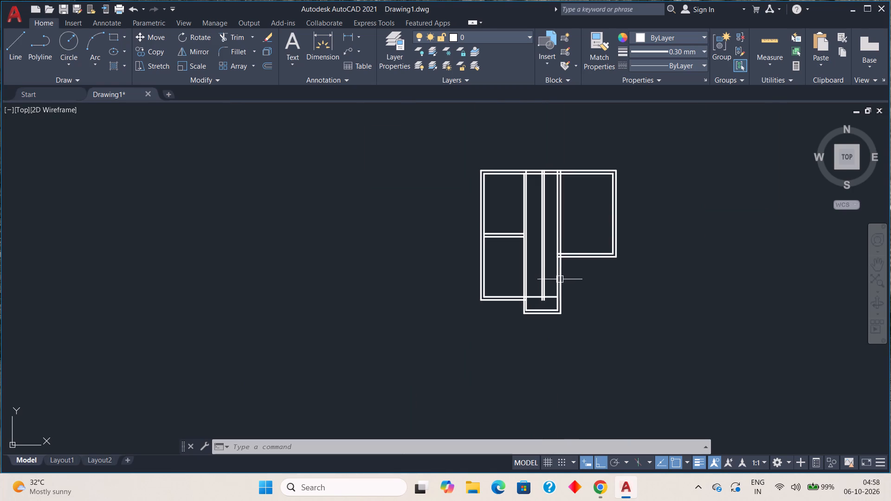
pyautogui.hotkey('ctrl', 'z')
pyautogui.hotkey('ctrl', 'z')
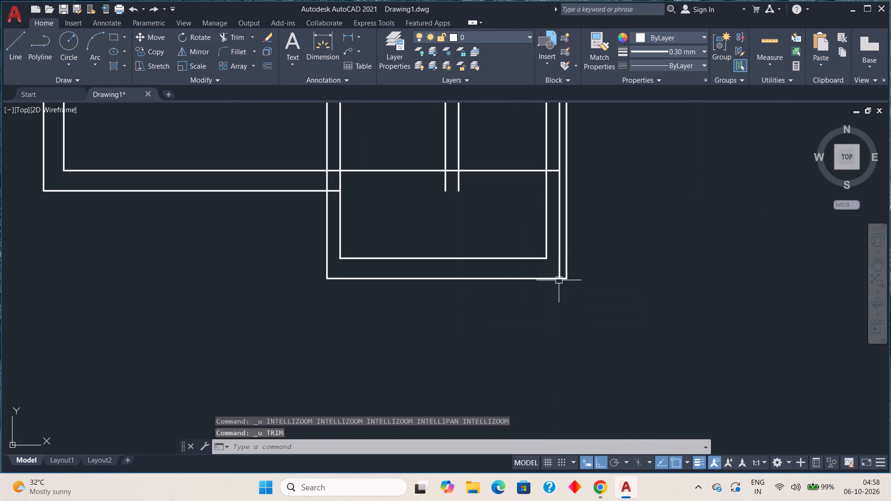
# Trim the right wall's middle line only below the right room's bottom wall, plus the lower horizontal line's stub inside that wall.
pyautogui.scroll(-3, 592, 257)
pyautogui.moveTo(597, 204); pyautogui.dragTo(594, 228, button='middle')
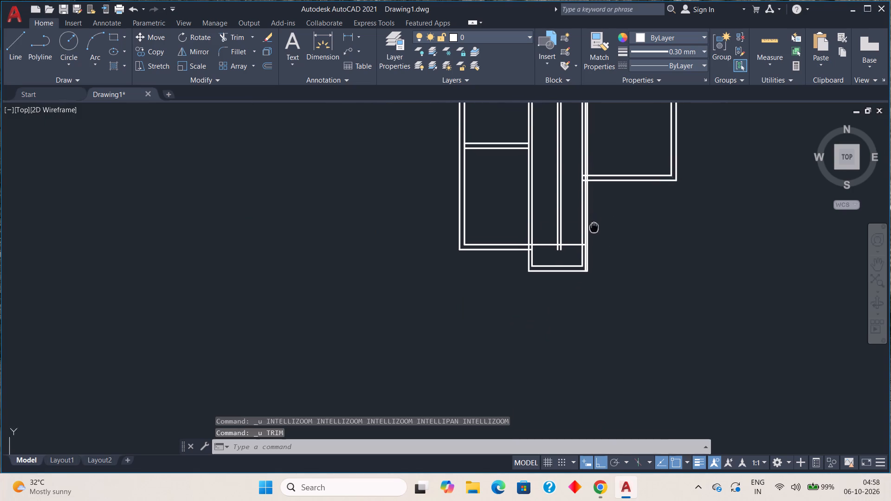
pyautogui.moveTo(594, 228); pyautogui.dragTo(583, 285, button='middle')
pyautogui.scroll(4, 582, 236)
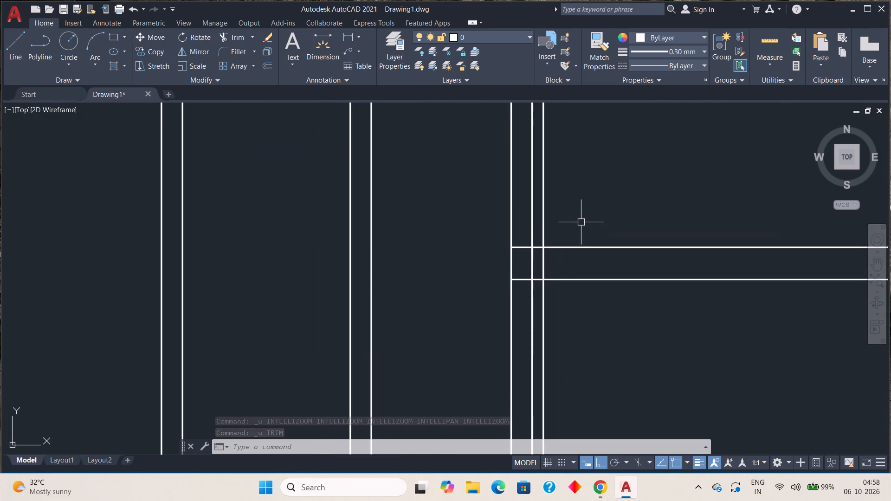
pyautogui.scroll(-3, 581, 227)
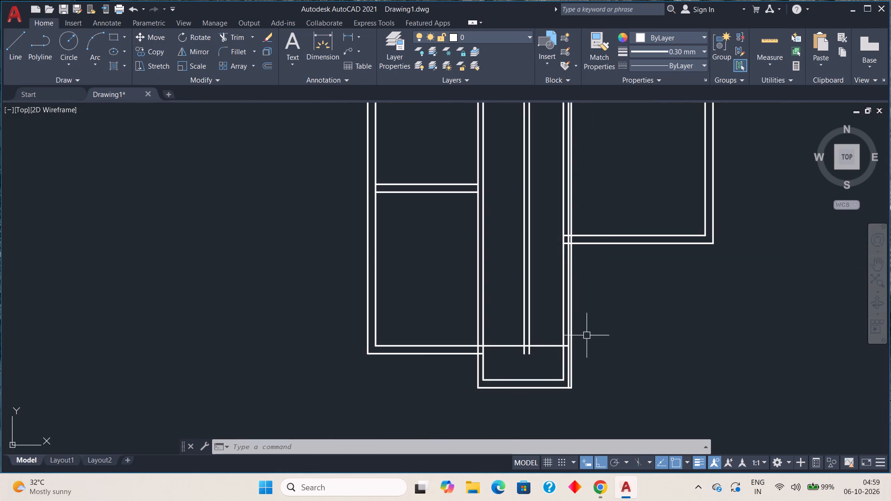
pyautogui.scroll(1, 587, 335)
pyautogui.scroll(-1, 587, 335)
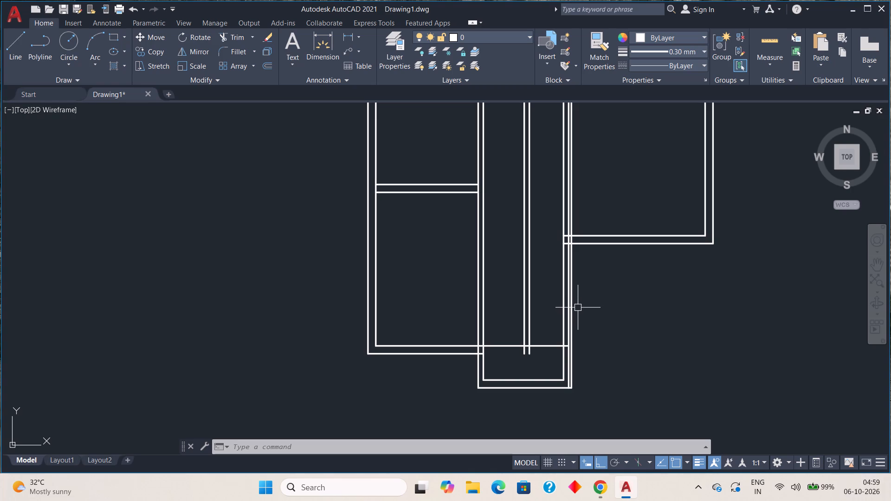
pyautogui.scroll(3, 575, 288)
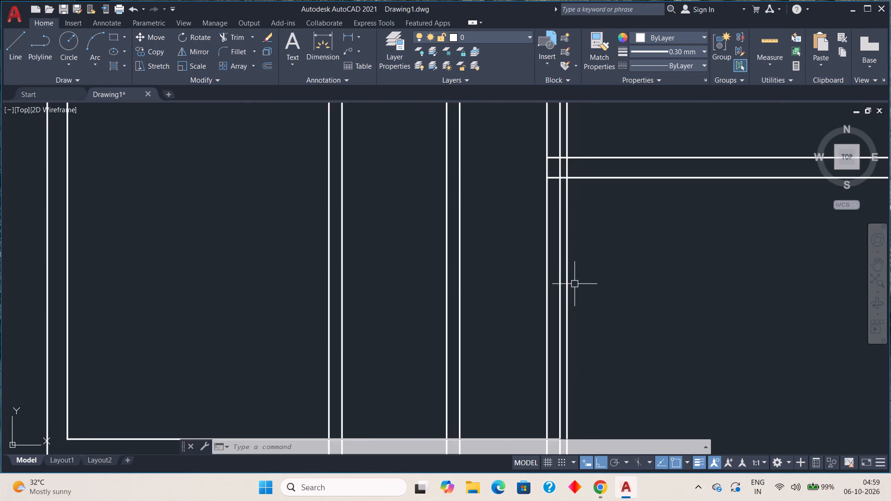
pyautogui.click(229, 40)
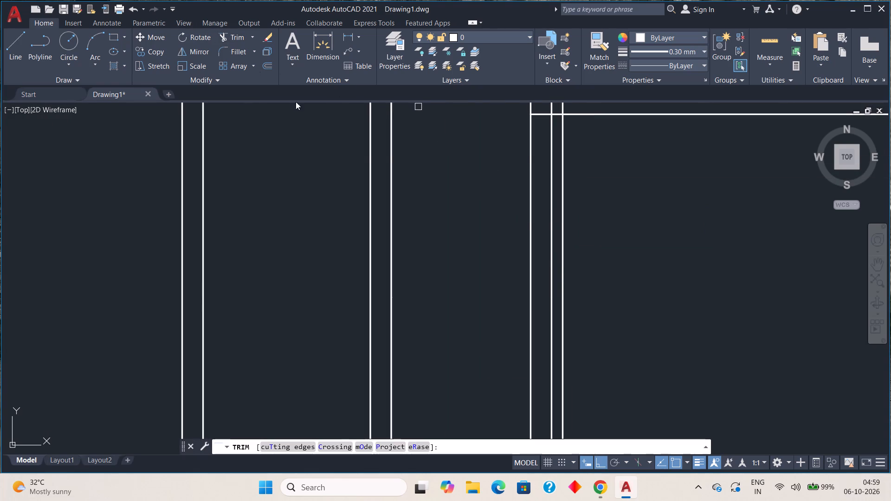
pyautogui.click(549, 174)
pyautogui.scroll(-3, 546, 270)
pyautogui.scroll(2, 563, 355)
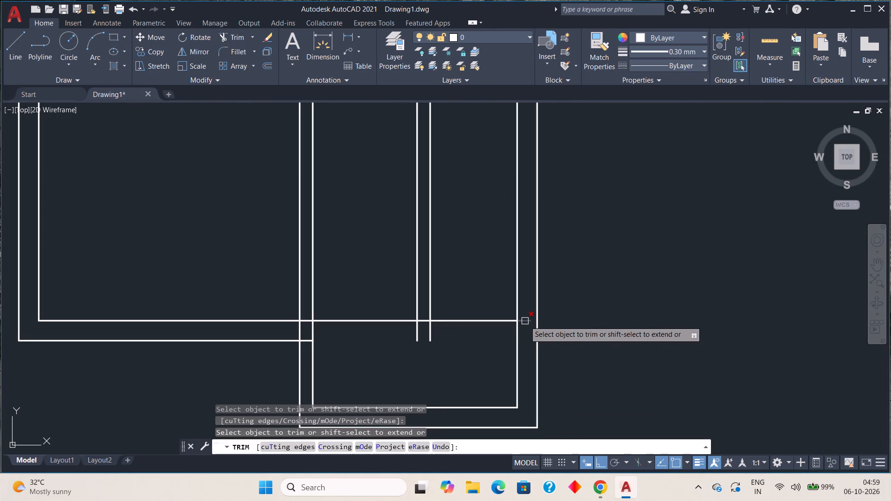
pyautogui.click(524, 321)
# Trim the extra outer line inside the right room, the middle line's stub in its bottom wall, and the overlapping inner horizontal end.
pyautogui.scroll(-3, 604, 289)
pyautogui.moveTo(612, 256); pyautogui.dragTo(605, 282, button='middle')
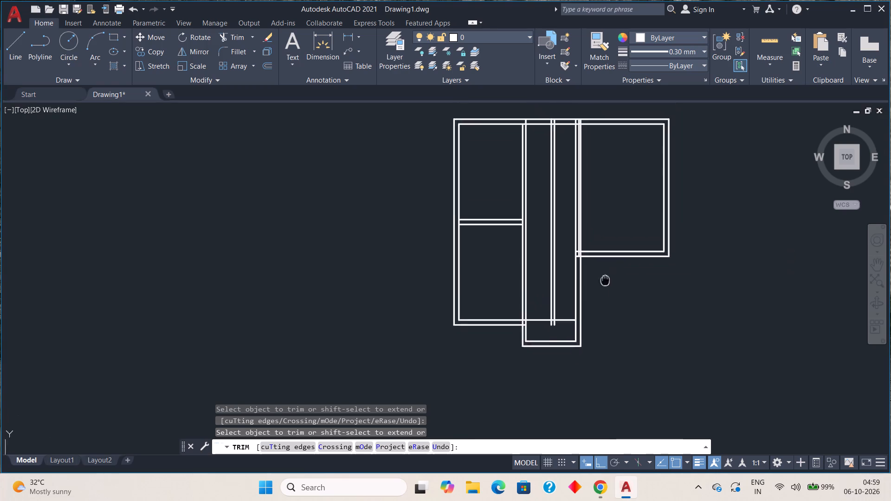
pyautogui.moveTo(605, 282); pyautogui.dragTo(584, 340, button='middle')
pyautogui.scroll(2, 582, 229)
pyautogui.scroll(-1, 578, 254)
pyautogui.moveTo(577, 257); pyautogui.dragTo(594, 218, button='middle')
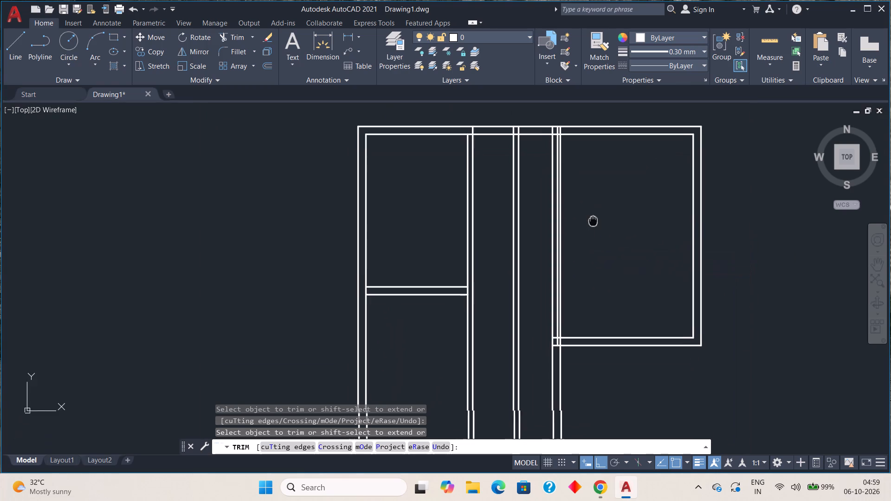
pyautogui.moveTo(594, 218); pyautogui.dragTo(594, 217, button='middle')
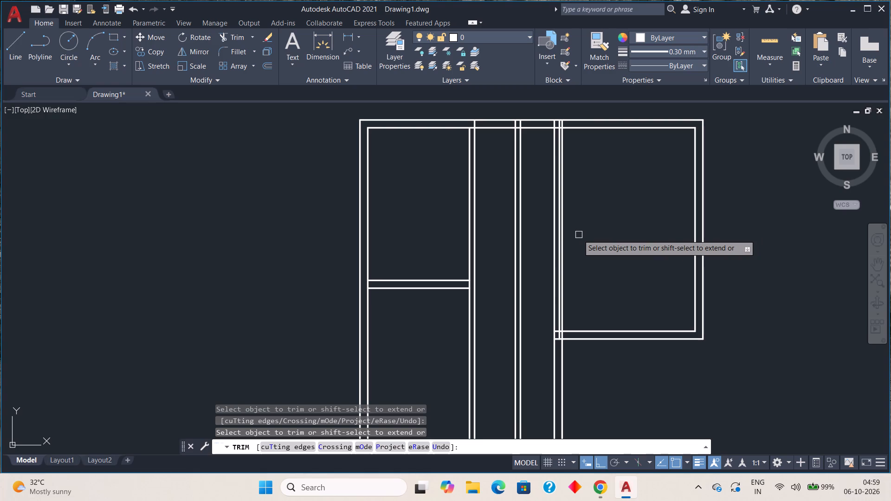
pyautogui.scroll(1, 564, 316)
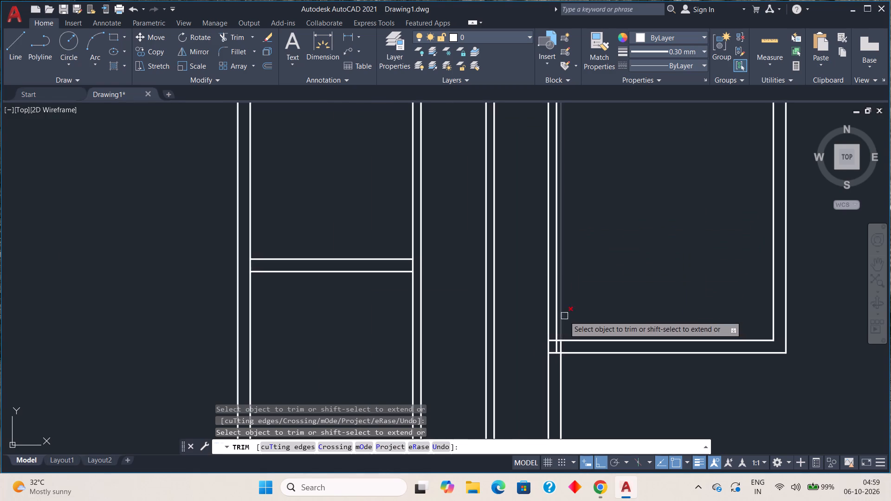
pyautogui.scroll(2, 564, 316)
pyautogui.click(557, 327)
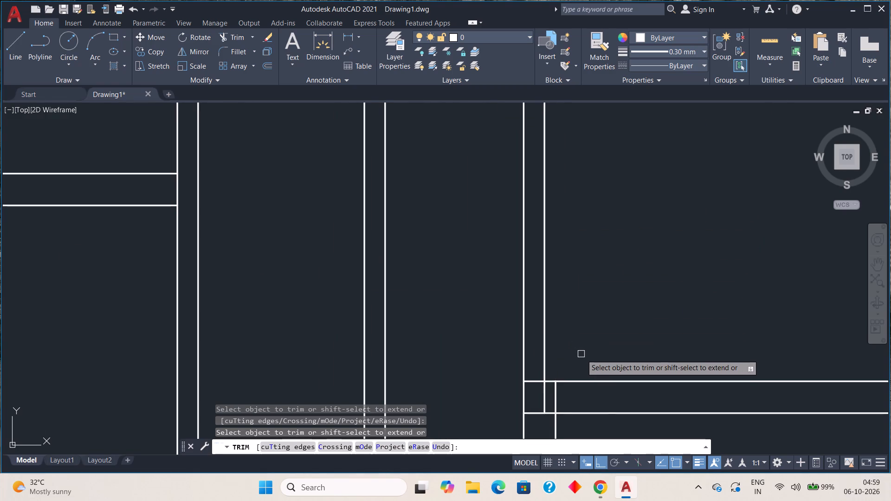
pyautogui.click(543, 398)
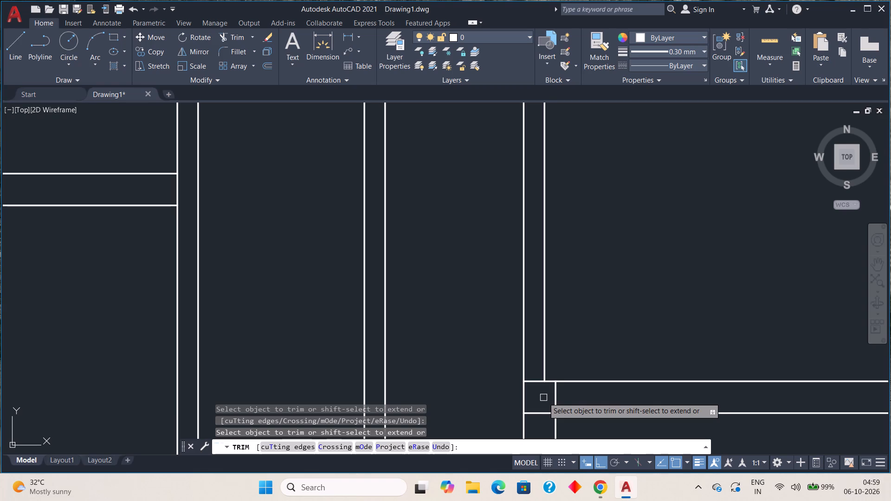
pyautogui.click(532, 381)
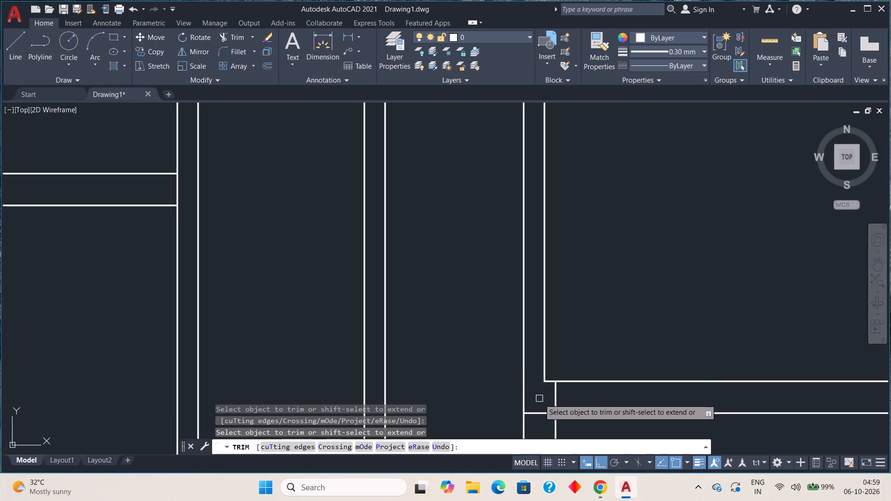
# Trim the central partition's two line ends projecting below the lower horizontal line, and finish trimming.
pyautogui.scroll(-2, 575, 450)
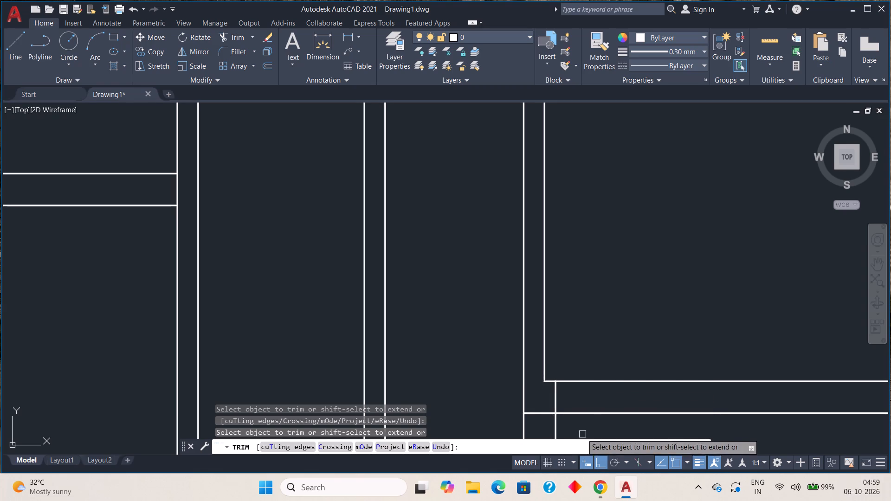
pyautogui.moveTo(580, 425); pyautogui.dragTo(601, 171, button='middle')
pyautogui.scroll(-1, 594, 197)
pyautogui.scroll(-1, 606, 284)
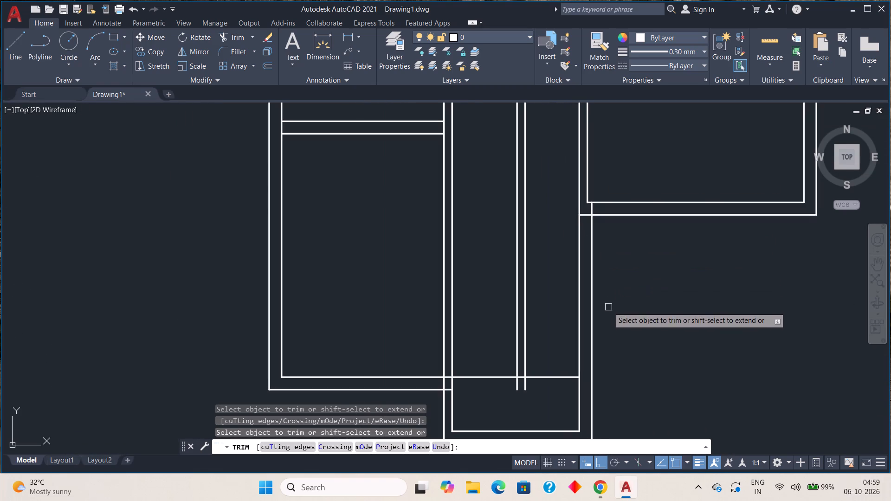
pyautogui.moveTo(608, 304); pyautogui.dragTo(608, 206, button='middle')
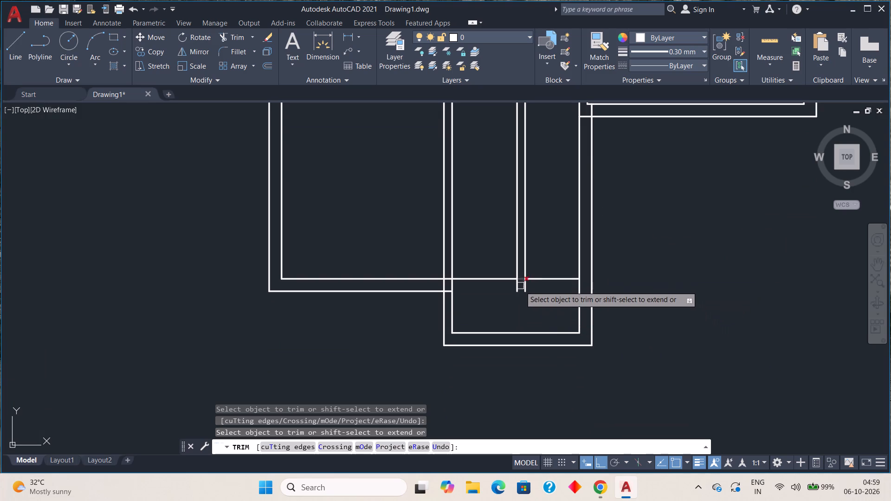
pyautogui.moveTo(536, 289); pyautogui.dragTo(533, 287)
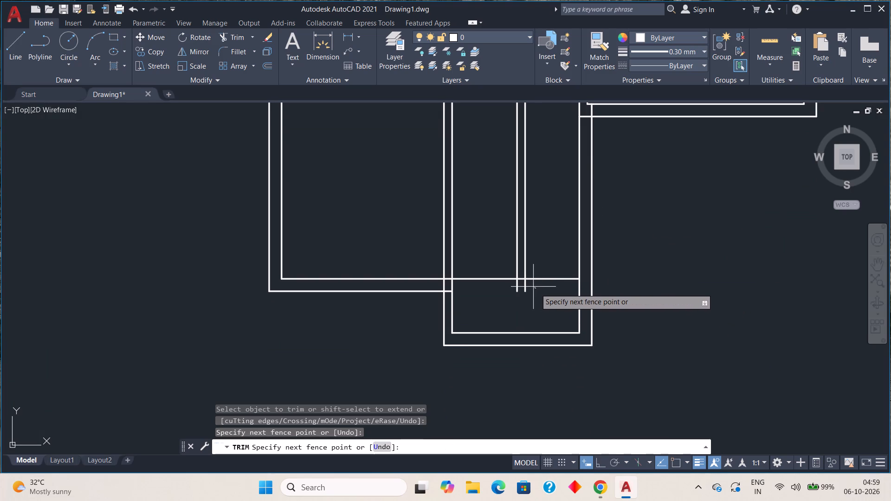
pyautogui.moveTo(533, 287); pyautogui.dragTo(510, 289)
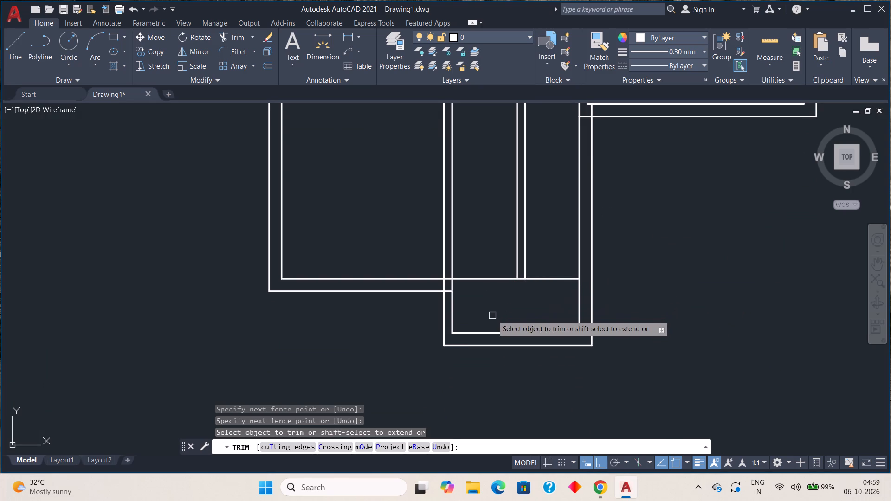
pyautogui.press('Escape')
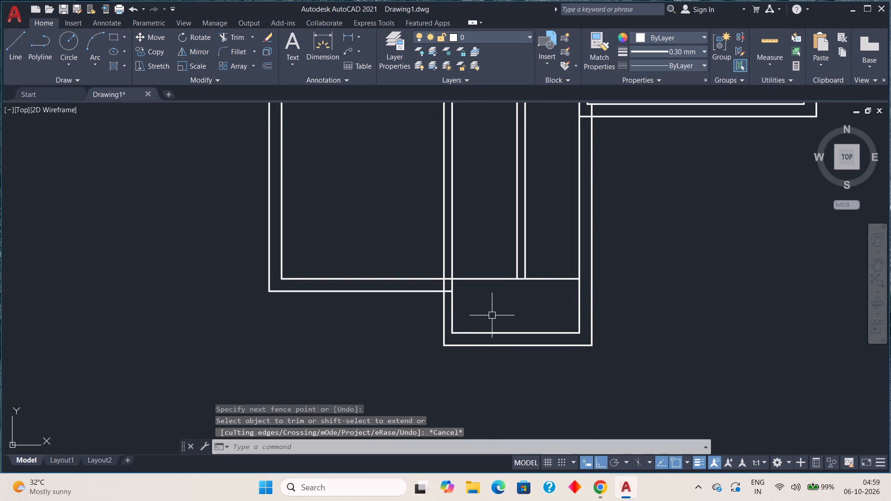
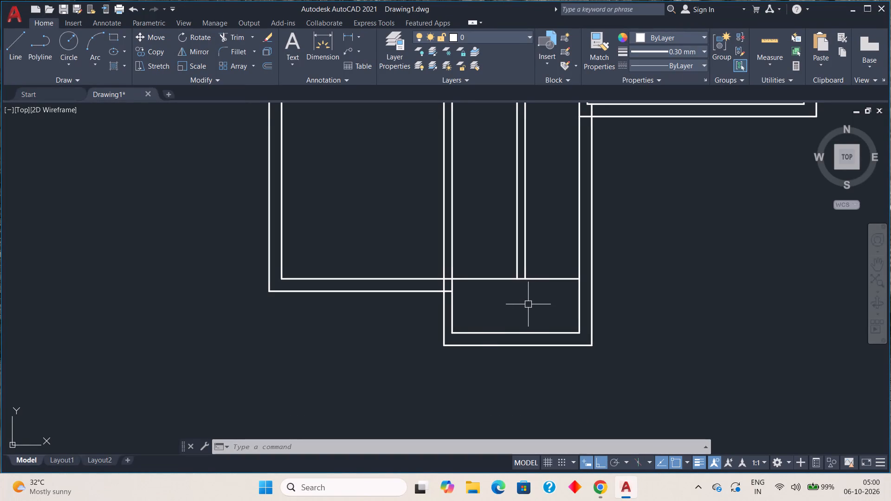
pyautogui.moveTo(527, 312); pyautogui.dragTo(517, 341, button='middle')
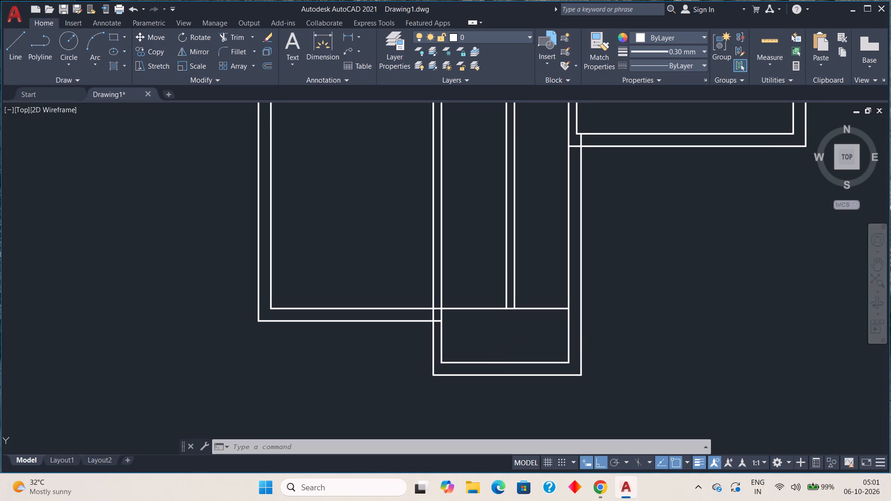
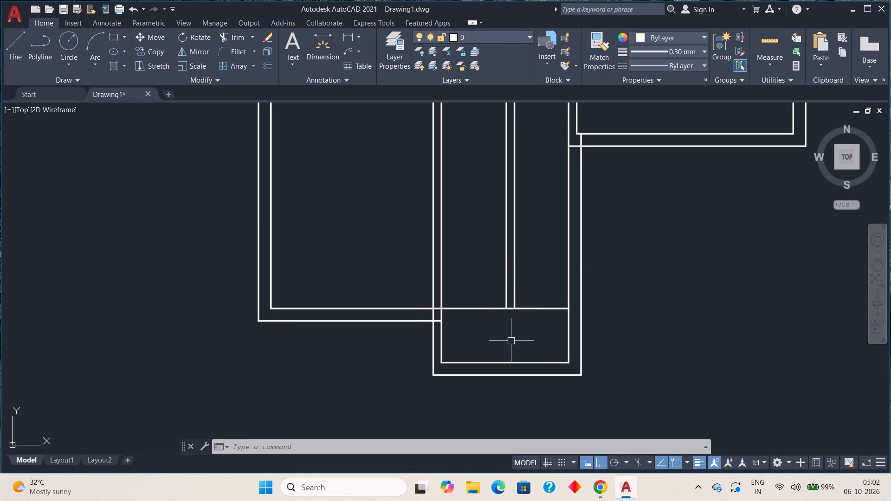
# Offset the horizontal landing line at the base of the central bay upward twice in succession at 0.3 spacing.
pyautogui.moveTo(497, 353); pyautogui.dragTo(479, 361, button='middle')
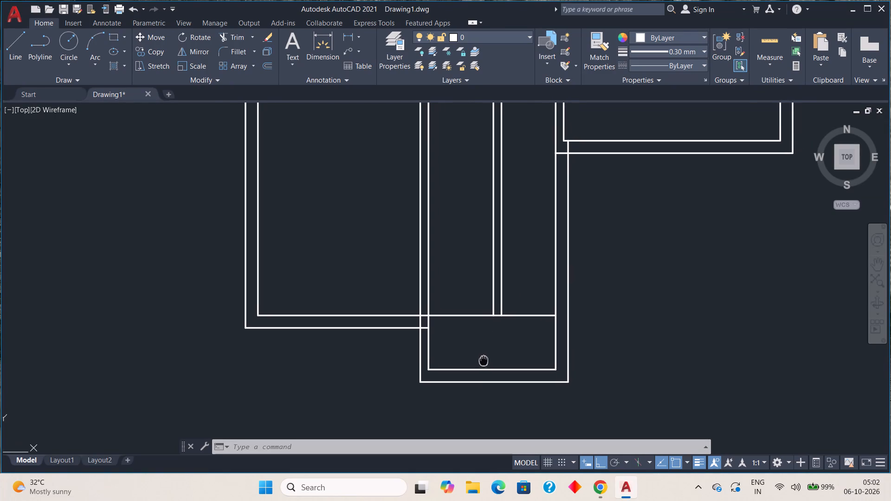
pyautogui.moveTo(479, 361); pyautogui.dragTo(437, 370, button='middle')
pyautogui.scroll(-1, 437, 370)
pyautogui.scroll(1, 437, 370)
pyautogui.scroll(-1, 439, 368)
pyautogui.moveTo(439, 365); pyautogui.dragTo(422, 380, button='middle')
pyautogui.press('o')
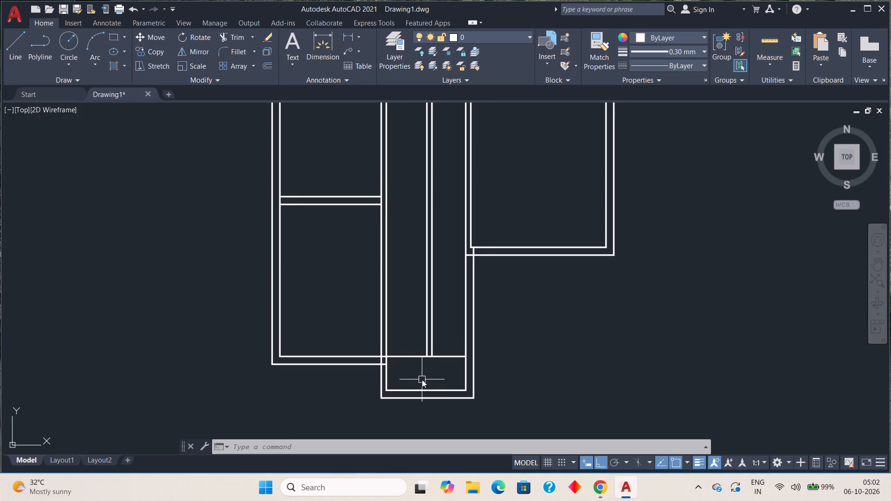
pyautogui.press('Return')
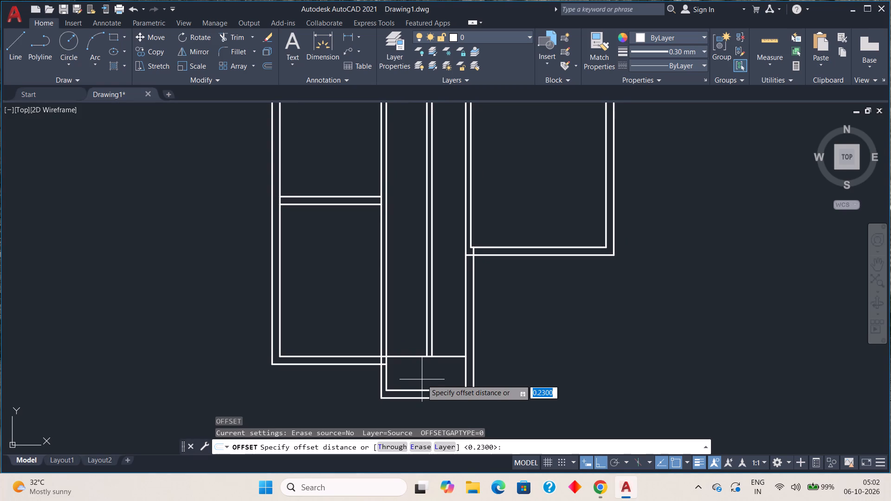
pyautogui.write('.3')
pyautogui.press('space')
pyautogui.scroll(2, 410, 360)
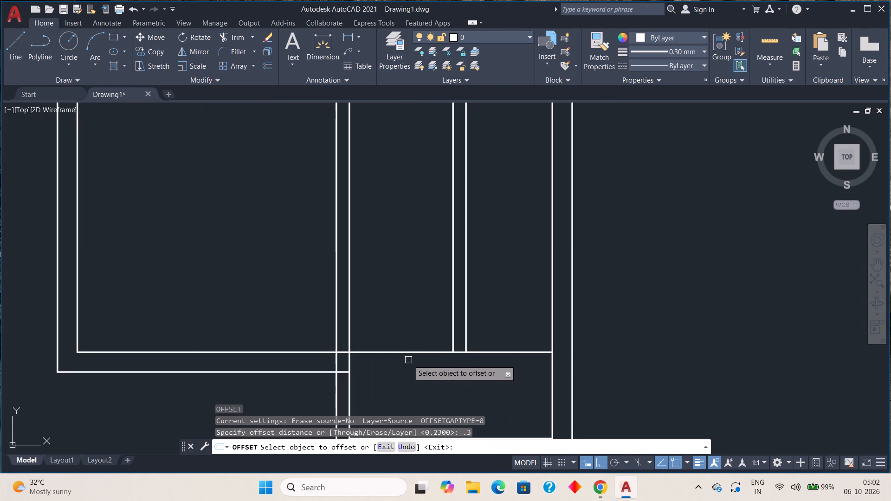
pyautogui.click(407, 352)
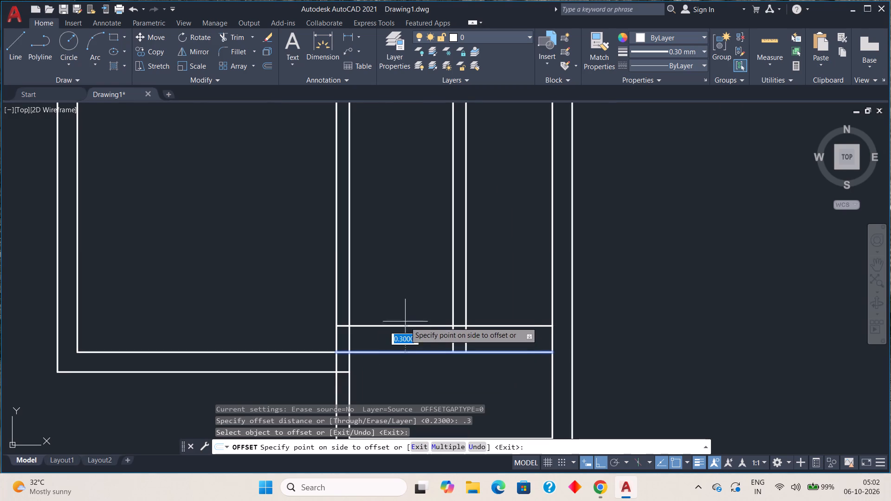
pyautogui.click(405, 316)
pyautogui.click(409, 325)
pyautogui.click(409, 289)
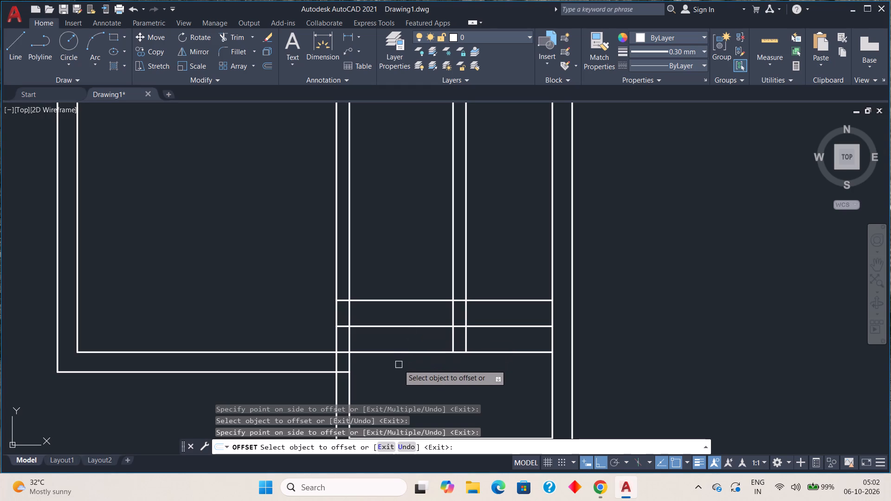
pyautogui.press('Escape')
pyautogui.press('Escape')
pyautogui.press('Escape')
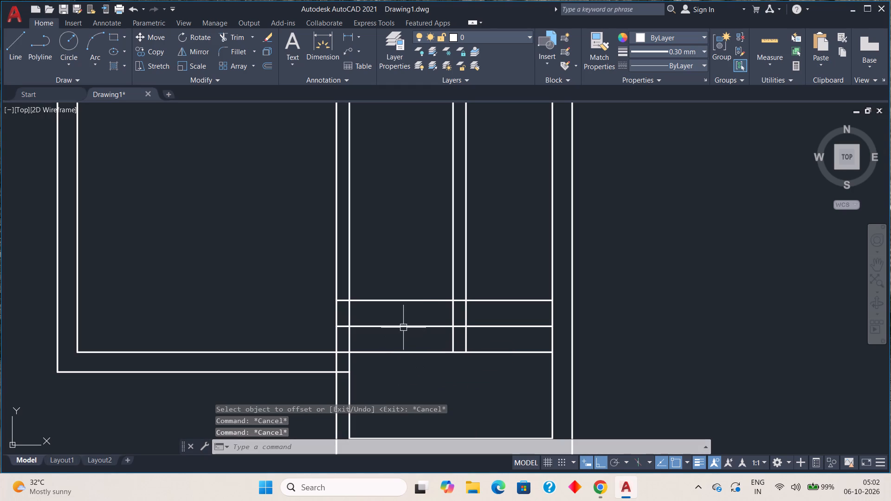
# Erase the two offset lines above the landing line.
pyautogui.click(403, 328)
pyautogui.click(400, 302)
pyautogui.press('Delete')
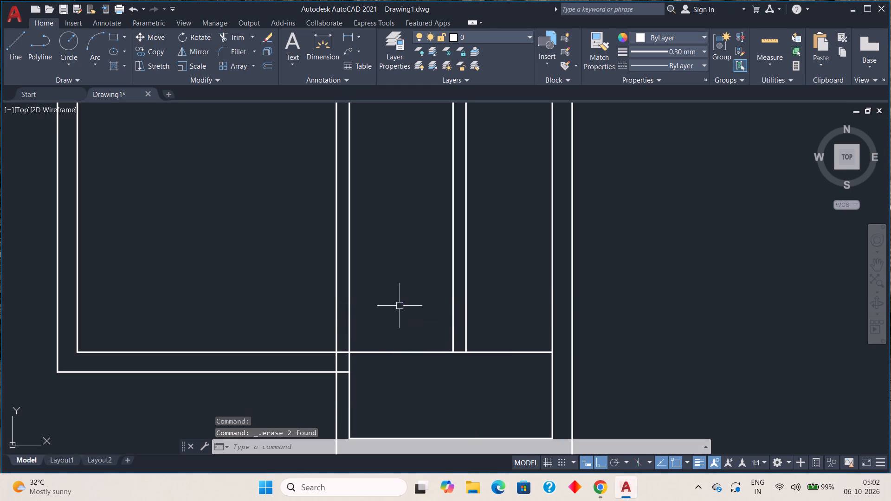
# Trim the landing line where it crosses the thickness of the wall between the lower-left room and the central bay.
pyautogui.click(232, 36)
pyautogui.scroll(4, 335, 358)
pyautogui.click(382, 334)
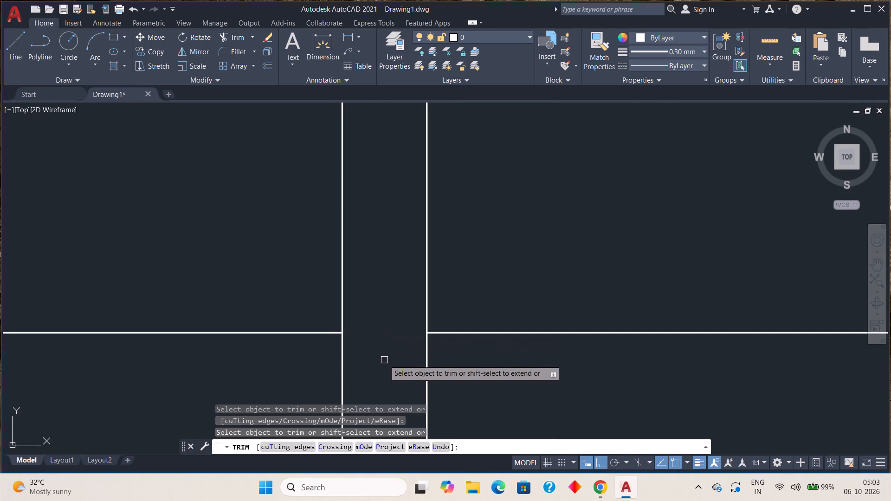
pyautogui.press('Escape')
pyautogui.press('Escape')
# Offset the trimmed landing line upward at 0.3 spacing to make the first four stair tread lines.
pyautogui.scroll(-5, 376, 355)
pyautogui.moveTo(458, 356); pyautogui.dragTo(448, 335, button='middle')
pyautogui.scroll(2, 446, 337)
pyautogui.press('o')
pyautogui.press('Return')
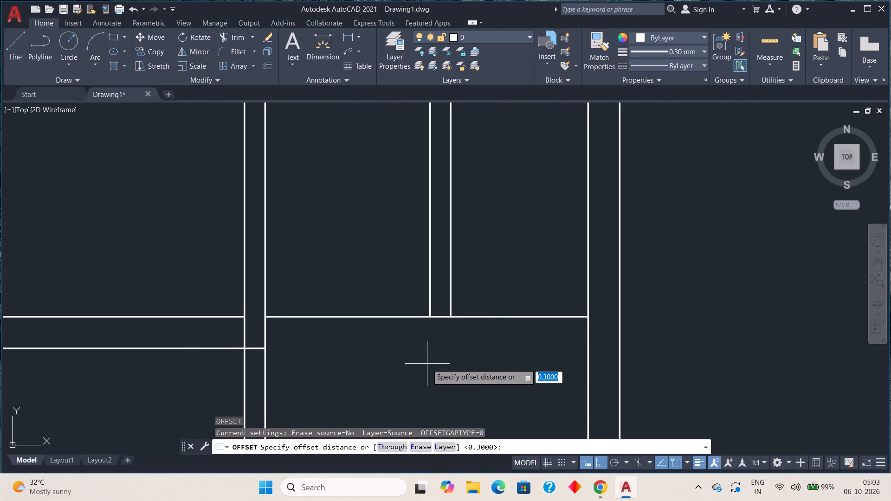
pyautogui.press('.')
pyautogui.write('3')
pyautogui.press('space')
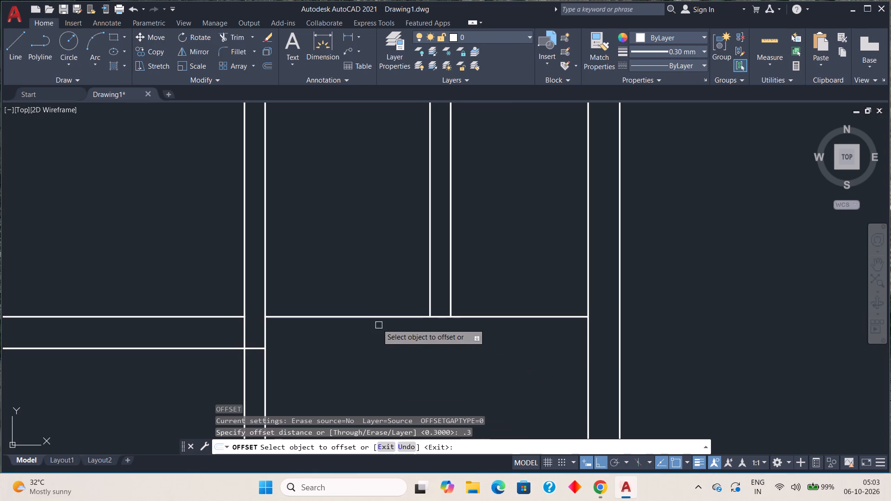
pyautogui.click(368, 318)
pyautogui.click(368, 279)
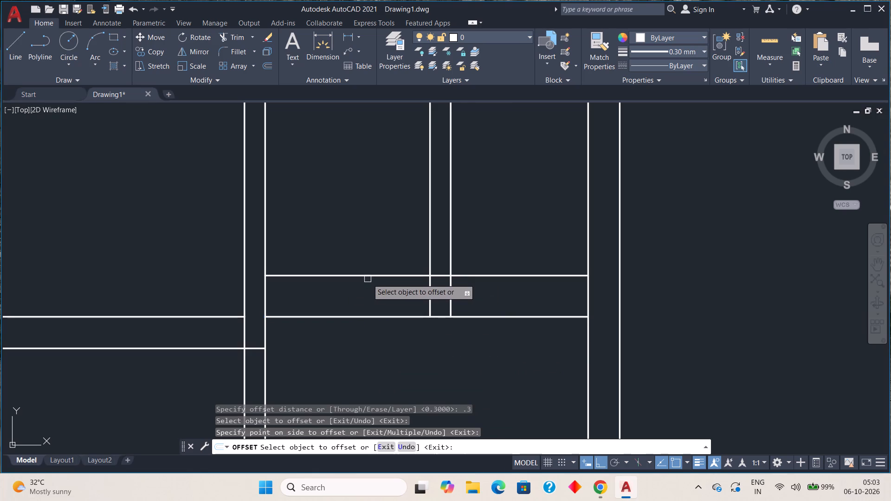
pyautogui.click(368, 275)
pyautogui.click(367, 239)
pyautogui.click(367, 234)
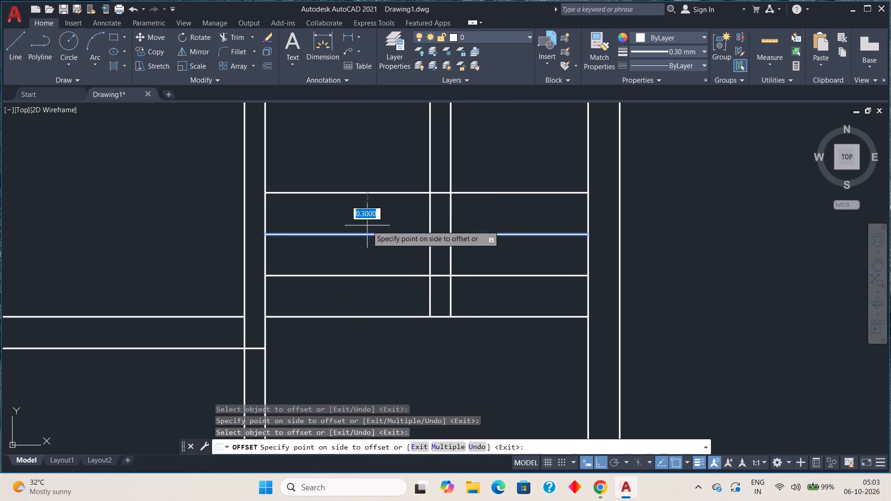
pyautogui.click(368, 184)
pyautogui.click(373, 193)
pyautogui.click(370, 144)
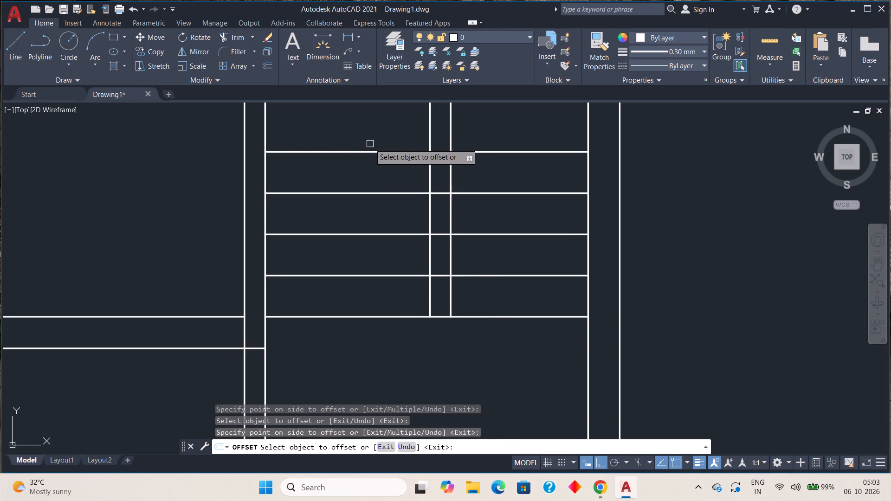
# Continue the 0.3 offsets upward from the last tread to add six more stair tread lines.
pyautogui.moveTo(374, 153); pyautogui.dragTo(376, 257, button='middle')
pyautogui.click(377, 255)
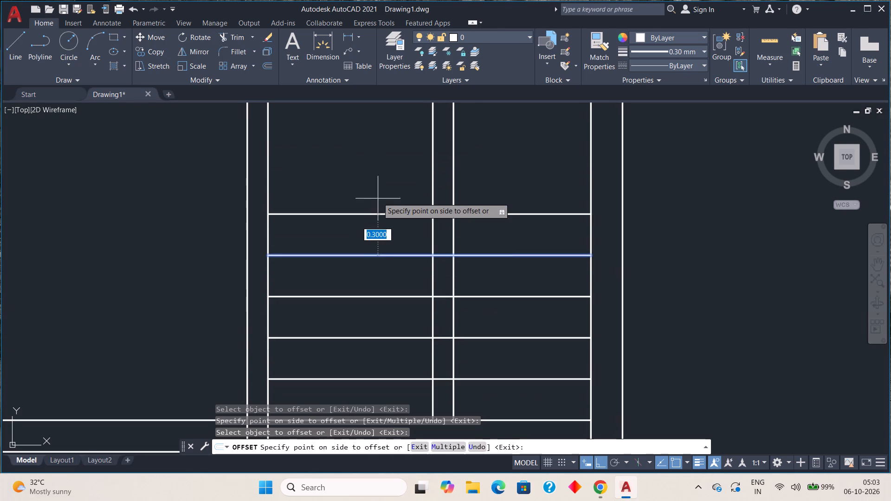
pyautogui.click(377, 191)
pyautogui.click(377, 217)
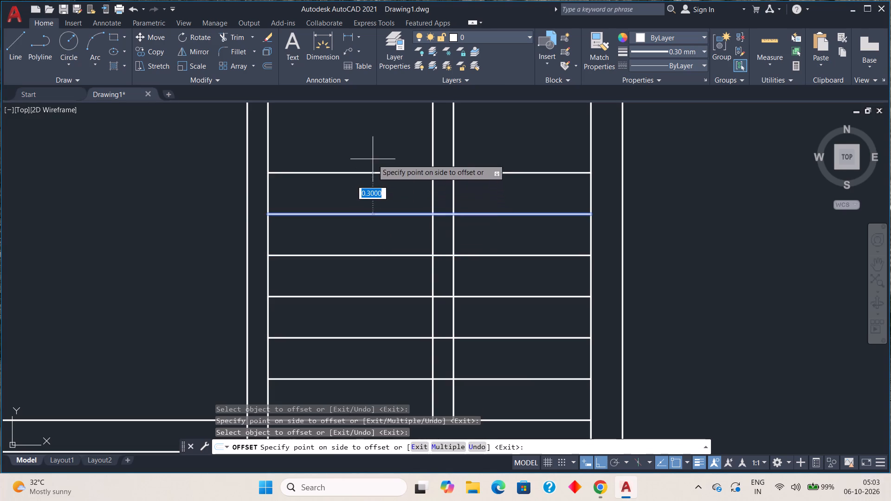
pyautogui.click(373, 158)
pyautogui.click(374, 173)
pyautogui.click(373, 123)
pyautogui.moveTo(374, 124); pyautogui.dragTo(374, 126, button='middle')
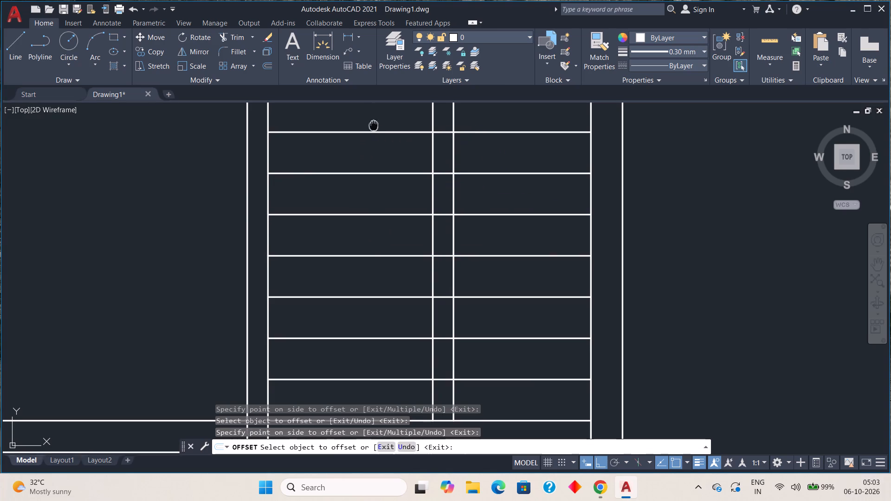
pyautogui.moveTo(374, 126); pyautogui.dragTo(380, 233, button='middle')
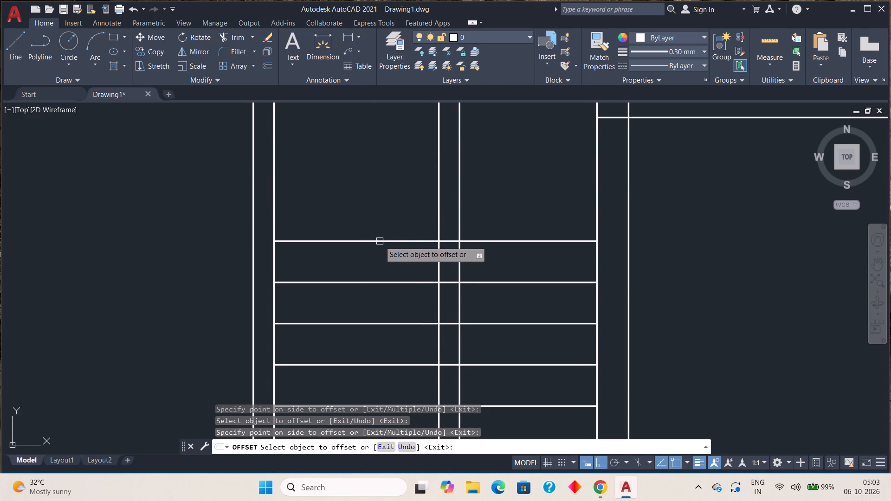
pyautogui.click(380, 242)
pyautogui.click(378, 174)
pyautogui.click(382, 200)
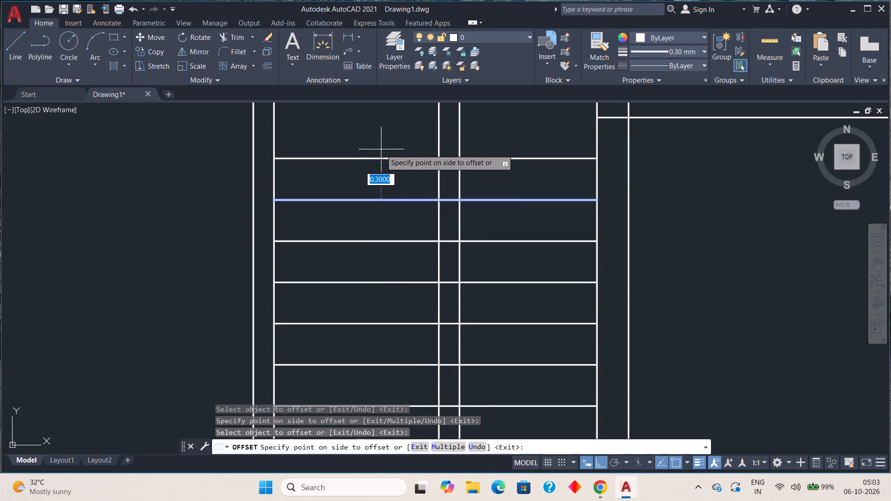
pyautogui.click(381, 139)
pyautogui.click(382, 157)
pyautogui.click(378, 123)
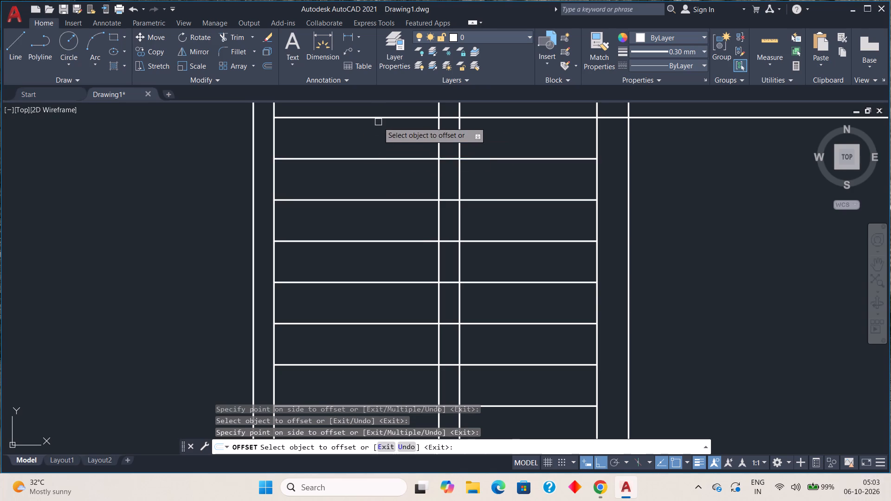
# Offset the topmost tread line 3.8 upward across the central bay.
pyautogui.scroll(-2, 396, 180)
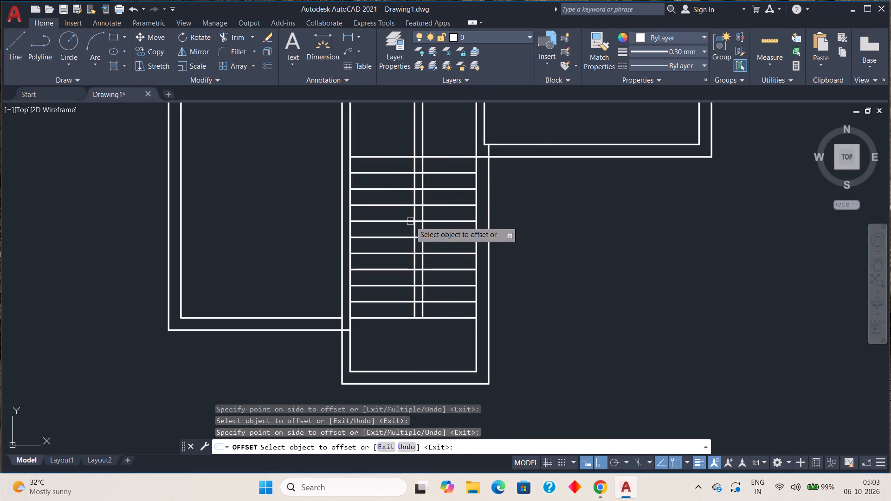
pyautogui.scroll(1, 481, 152)
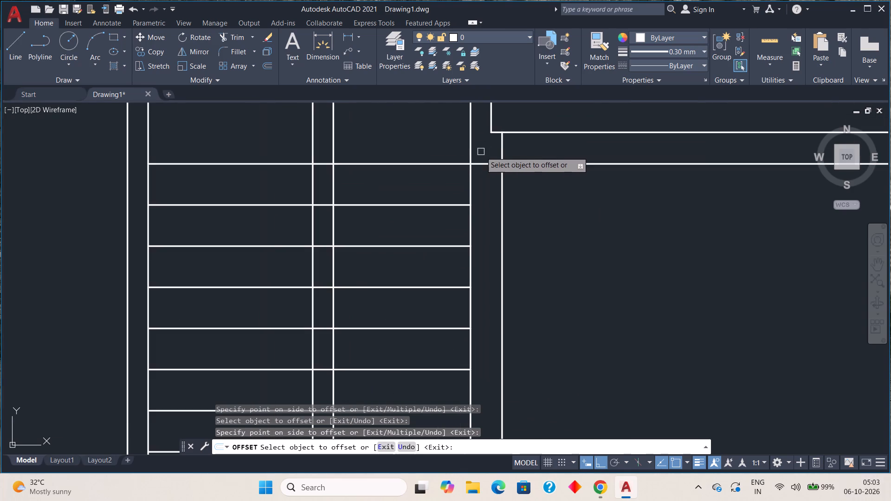
pyautogui.scroll(1, 481, 152)
pyautogui.scroll(-2, 478, 163)
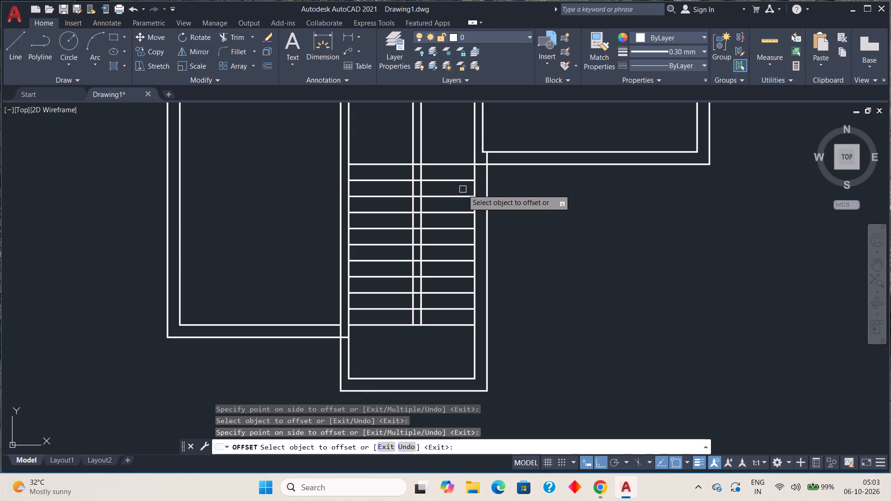
pyautogui.scroll(-2, 455, 221)
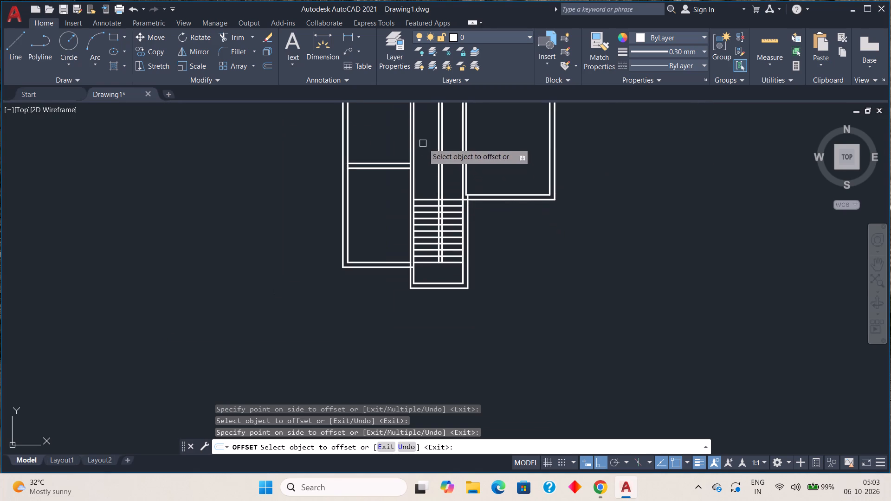
pyautogui.moveTo(423, 151); pyautogui.dragTo(412, 272, button='middle')
pyautogui.scroll(1, 441, 288)
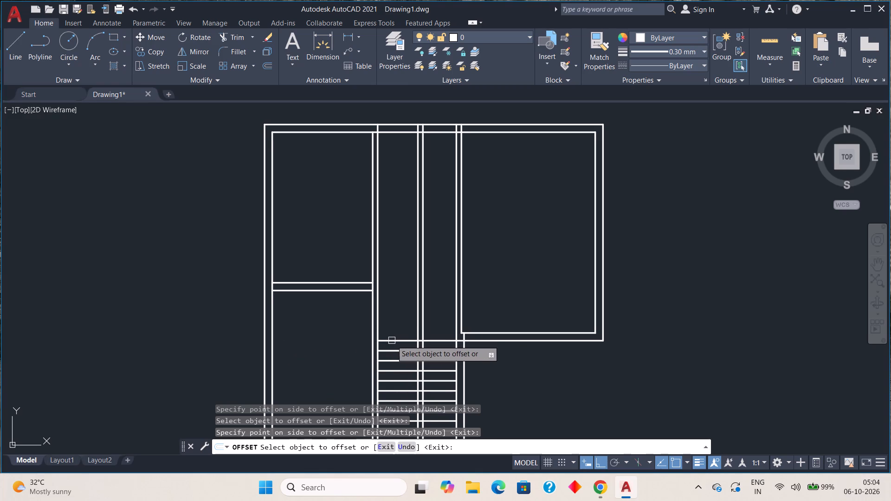
pyautogui.click(392, 340)
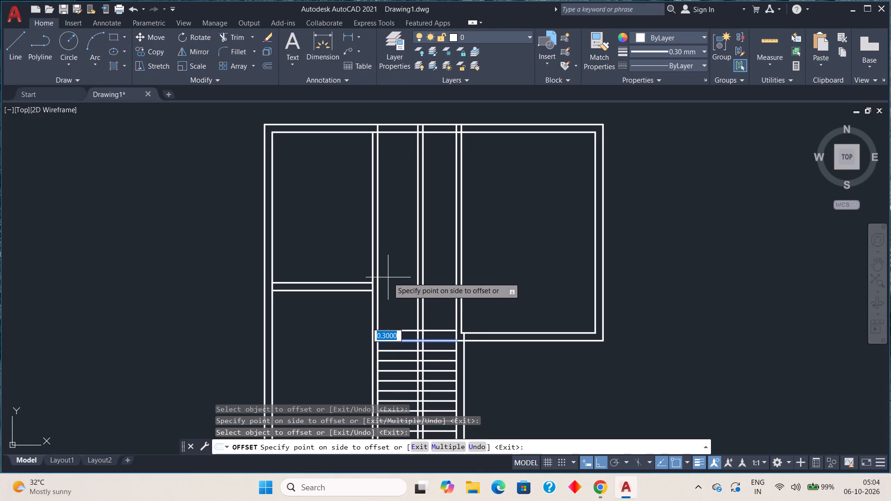
pyautogui.write('3.')
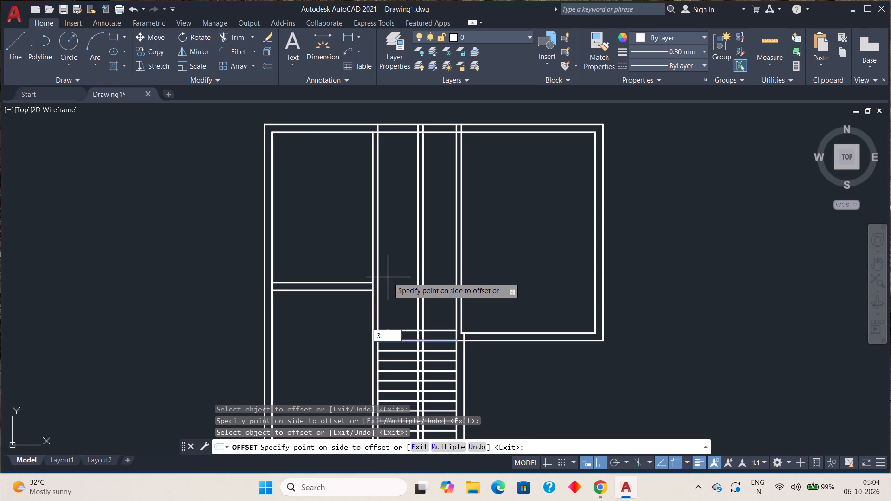
pyautogui.press('8')
pyautogui.press('Return')
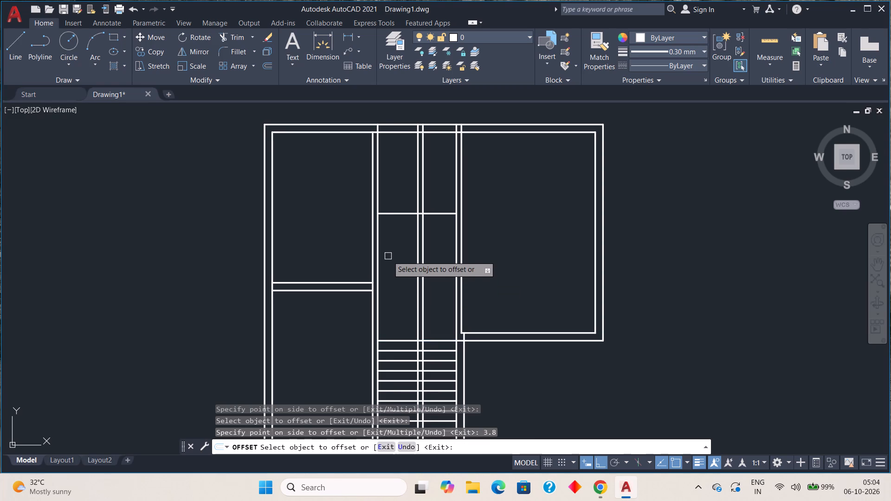
pyautogui.click(388, 255)
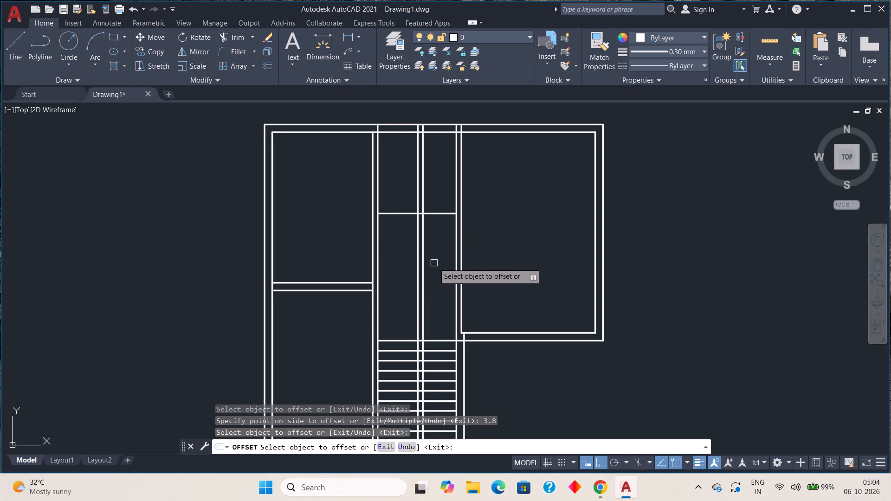
pyautogui.press('Escape')
pyautogui.press('Escape')
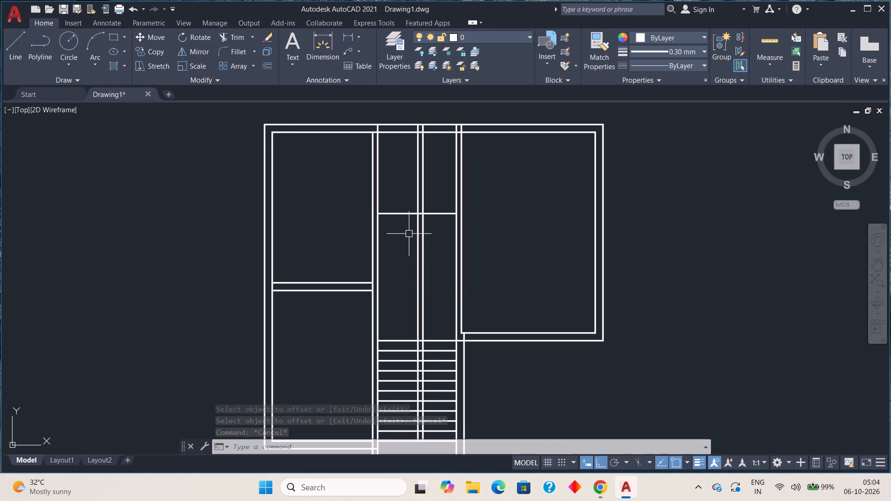
# Trim both lines of the middle wall between the topmost tread and the line 3.8 above it.
pyautogui.click(229, 34)
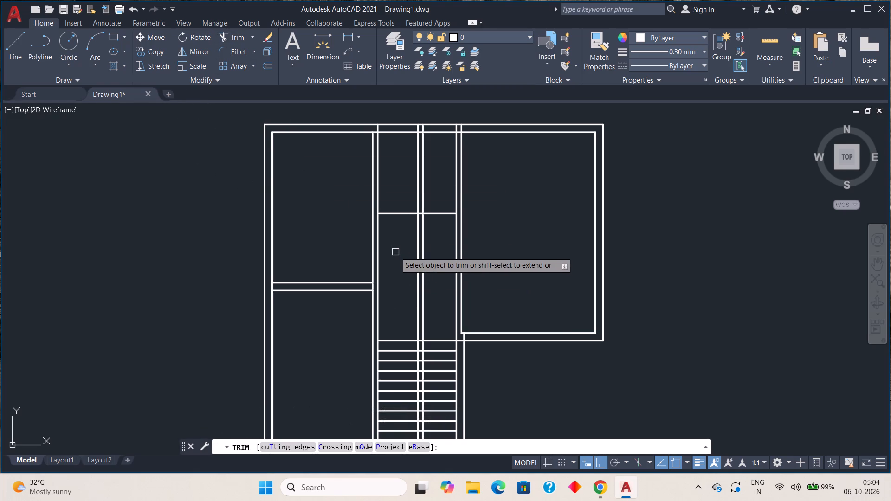
pyautogui.moveTo(396, 252); pyautogui.dragTo(436, 248)
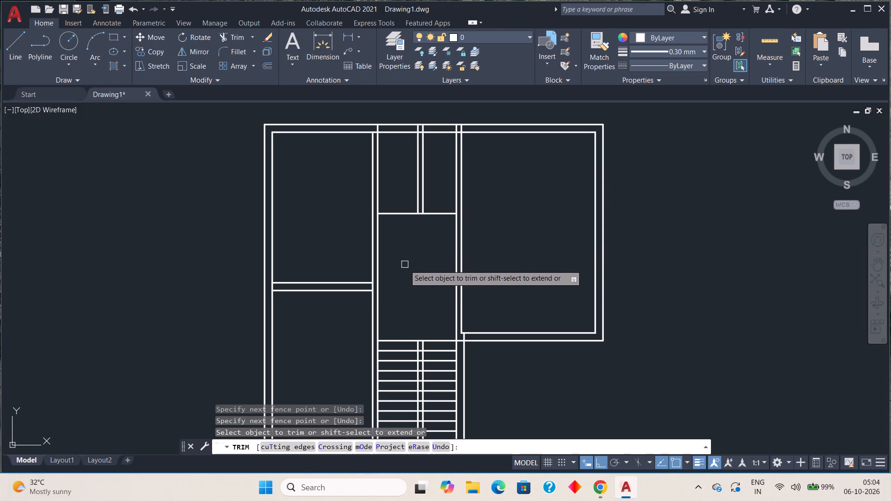
# Trim both middle wall lines out of the five lowest stair treads, starting at the bottom landing line.
pyautogui.moveTo(422, 410); pyautogui.dragTo(406, 326, button='middle')
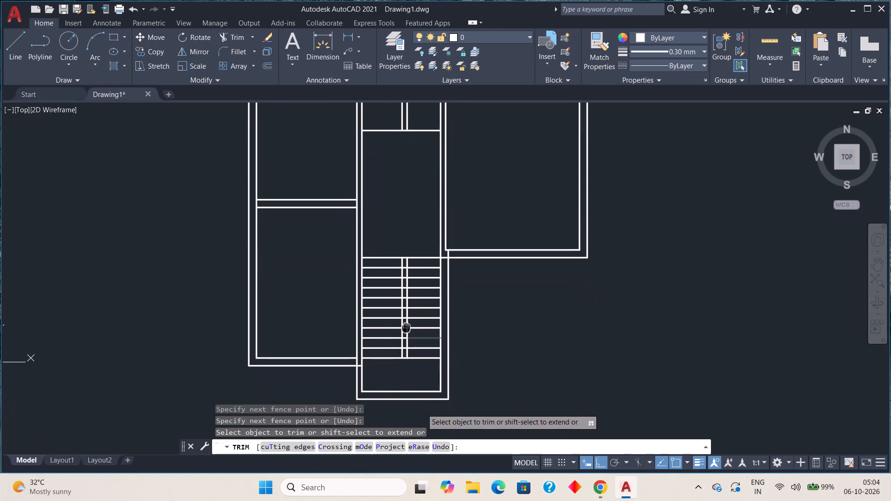
pyautogui.moveTo(406, 326); pyautogui.dragTo(405, 322, button='middle')
pyautogui.scroll(2, 405, 363)
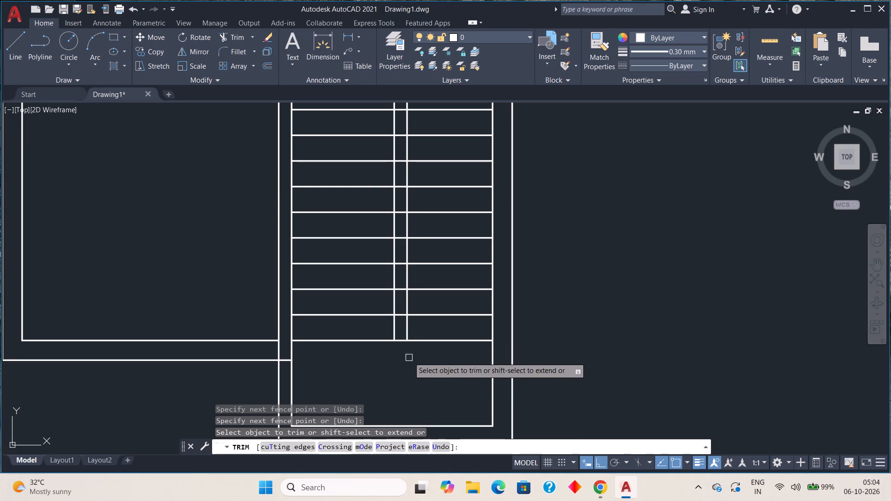
pyautogui.click(396, 332)
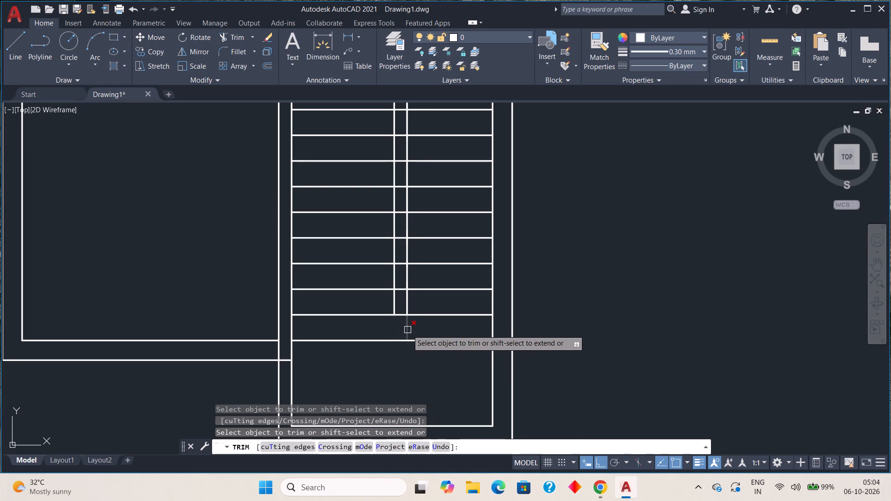
pyautogui.click(407, 330)
pyautogui.click(405, 305)
pyautogui.click(397, 303)
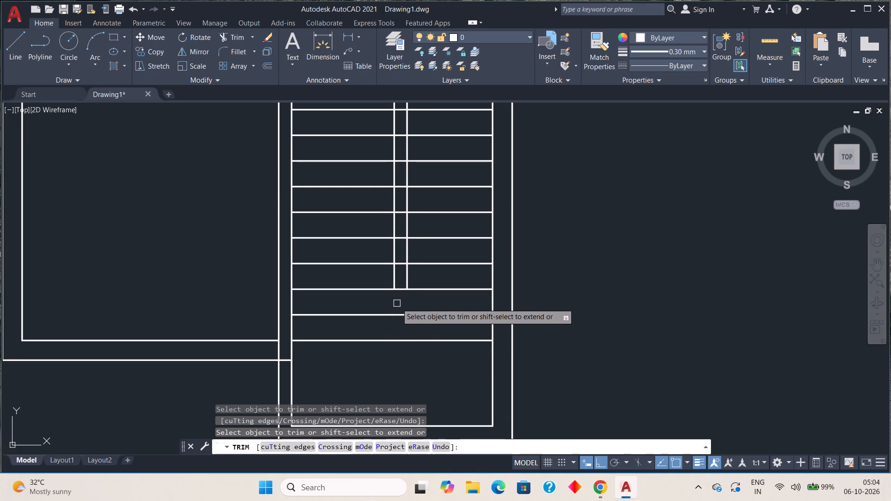
pyautogui.click(393, 274)
pyautogui.click(408, 277)
pyautogui.click(395, 252)
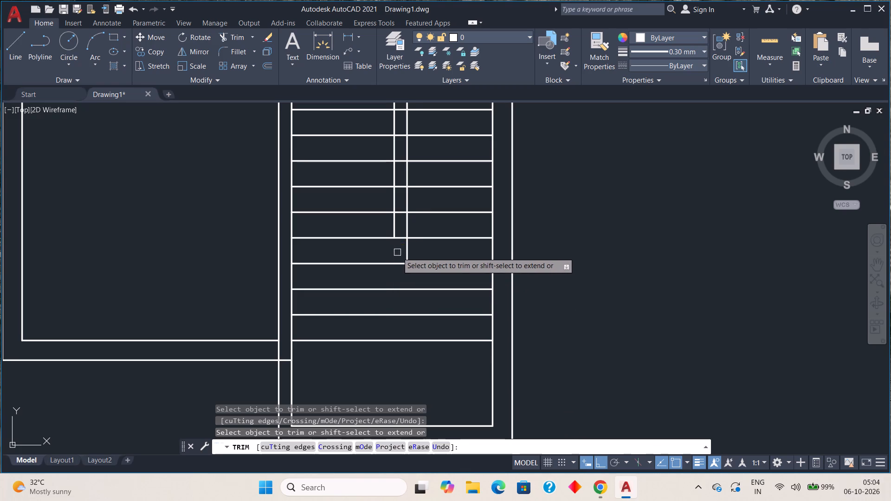
pyautogui.click(407, 250)
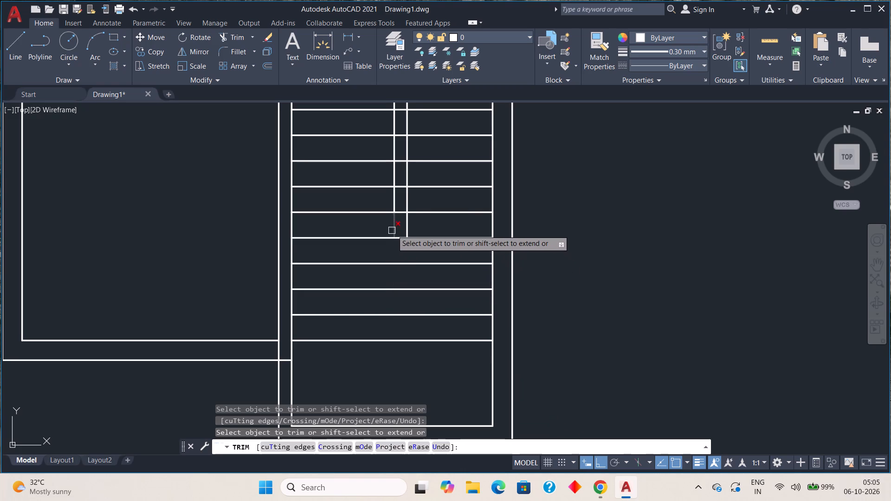
pyautogui.click(394, 226)
pyautogui.click(410, 222)
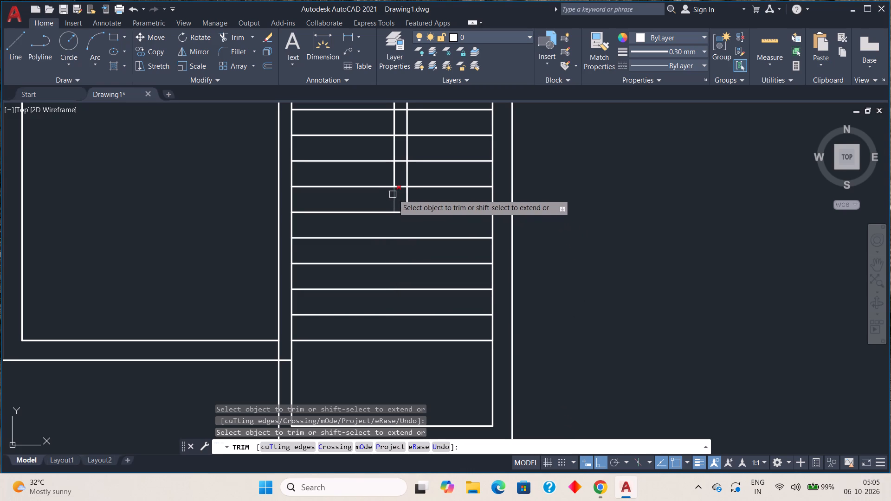
# Trim both middle wall lines out of the five remaining upper treads, up to the topmost tread line.
pyautogui.click(394, 195)
pyautogui.moveTo(400, 196); pyautogui.dragTo(409, 198)
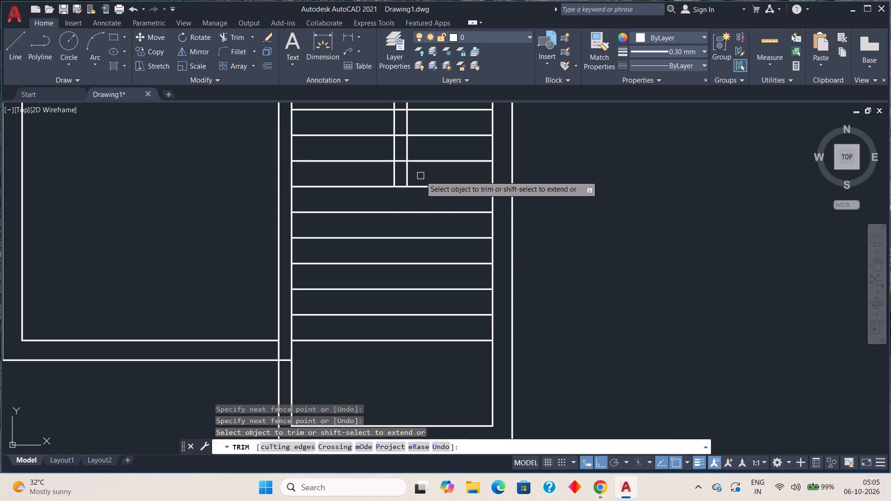
pyautogui.moveTo(420, 175); pyautogui.dragTo(388, 174)
pyautogui.moveTo(370, 149); pyautogui.dragTo(413, 141)
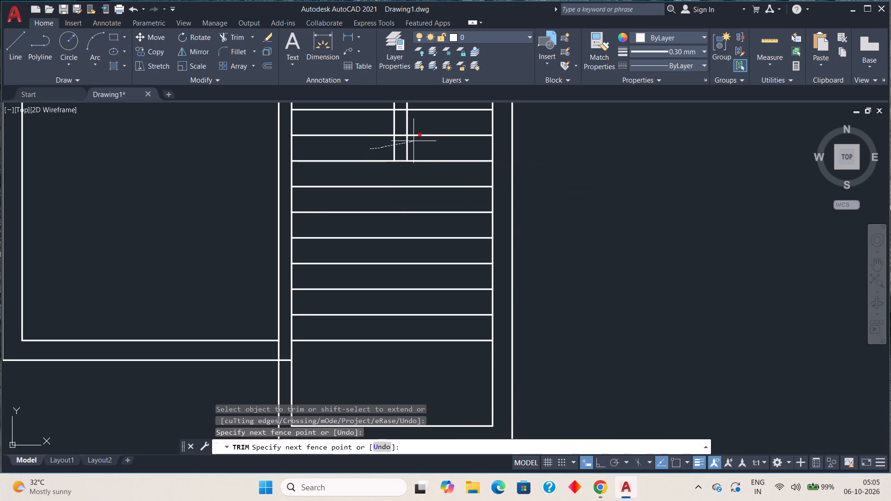
pyautogui.moveTo(413, 141); pyautogui.dragTo(423, 141)
pyautogui.moveTo(423, 124); pyautogui.dragTo(388, 122)
pyautogui.moveTo(387, 130); pyautogui.dragTo(387, 219, button='middle')
pyautogui.moveTo(369, 182); pyautogui.dragTo(405, 181)
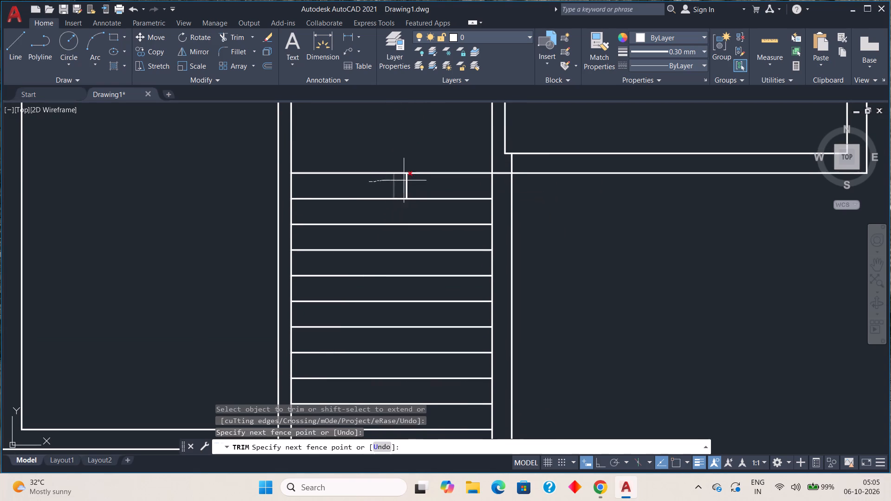
pyautogui.moveTo(405, 181); pyautogui.dragTo(412, 183)
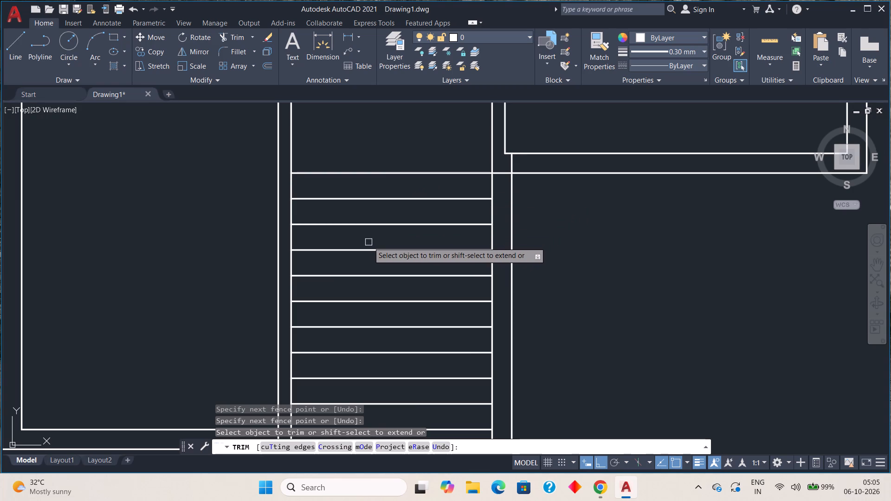
pyautogui.scroll(-2, 323, 201)
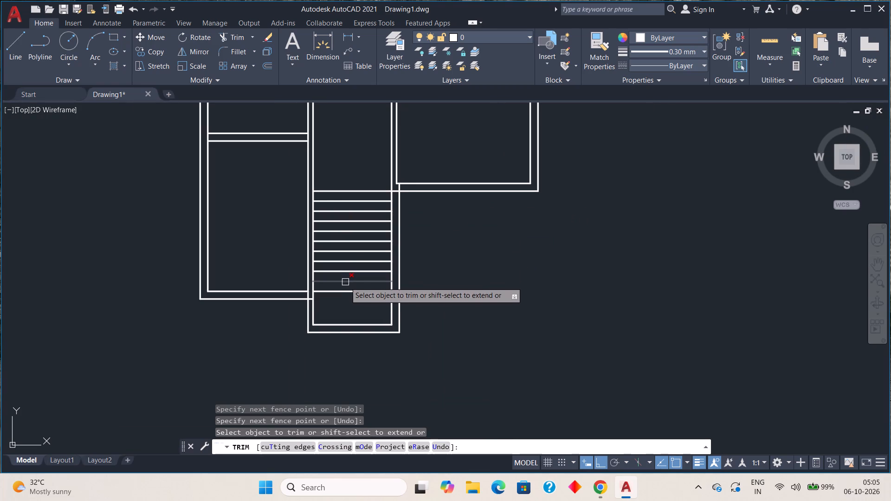
pyautogui.press('Escape')
pyautogui.press('Escape')
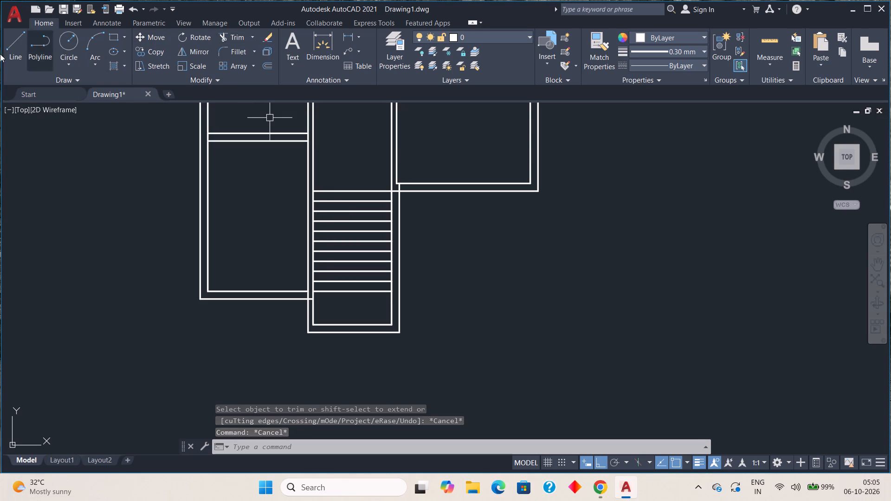
# Draw a vertical centre line from the midpoint of the bottom tread line to the midpoint of the topmost tread line.
pyautogui.click(9, 46)
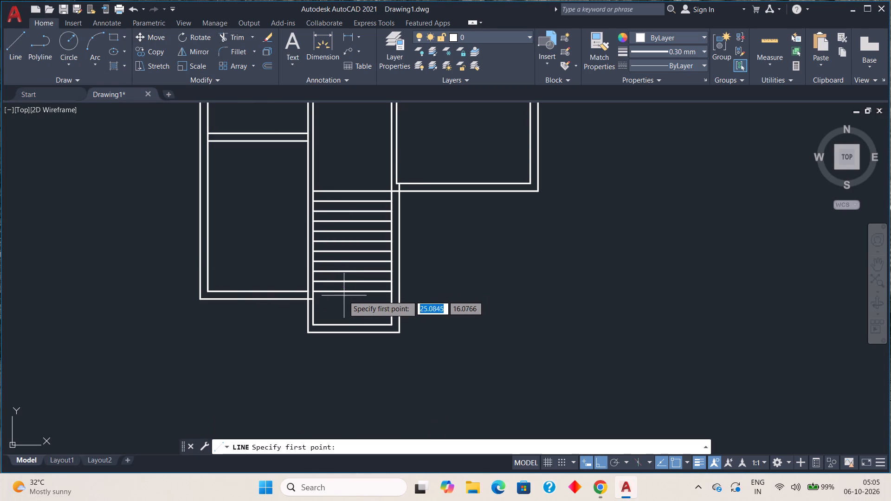
pyautogui.scroll(3, 340, 295)
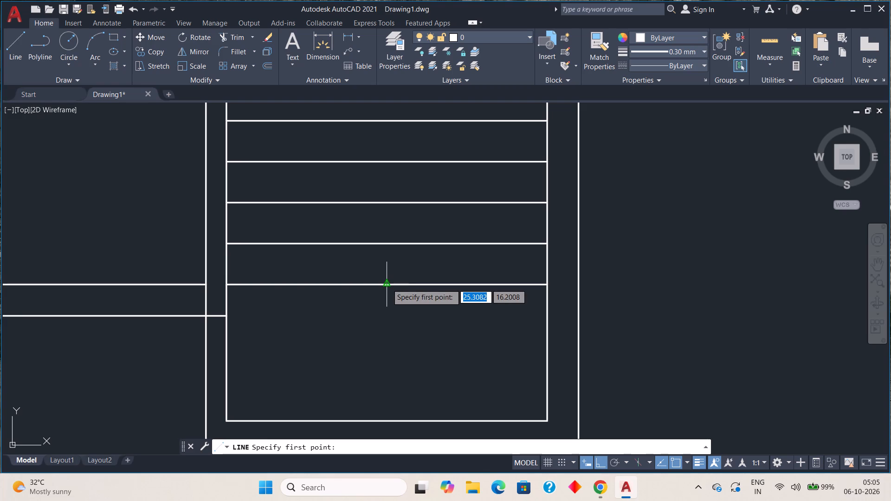
pyautogui.click(387, 284)
pyautogui.scroll(-2, 368, 193)
pyautogui.moveTo(372, 167); pyautogui.dragTo(366, 244, button='middle')
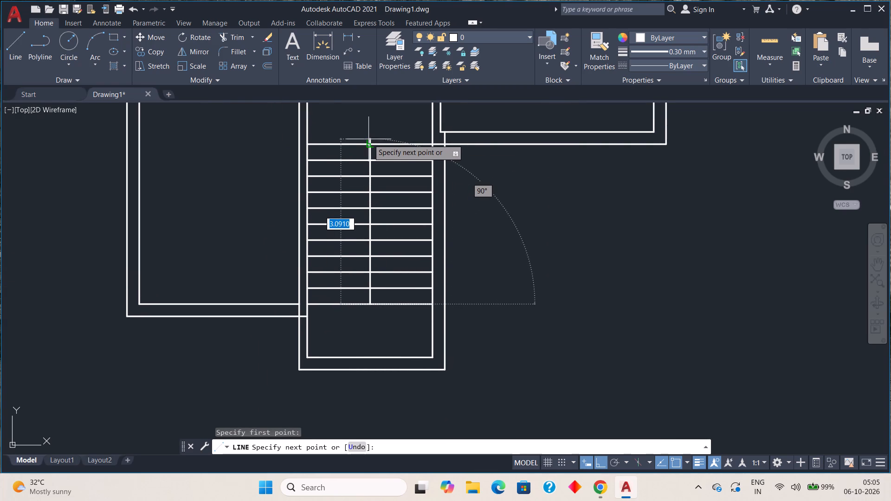
pyautogui.click(368, 145)
pyautogui.press('Escape')
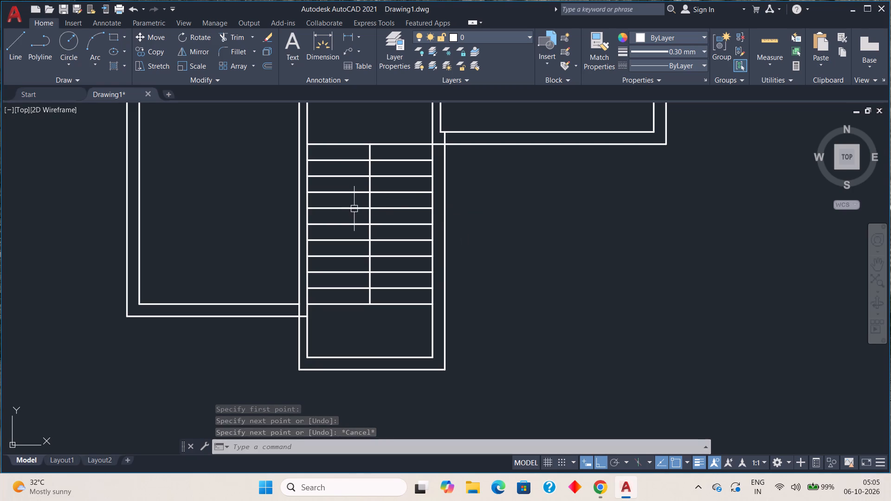
# Offset the staircase centre line 0.1 to each side.
pyautogui.scroll(2, 371, 223)
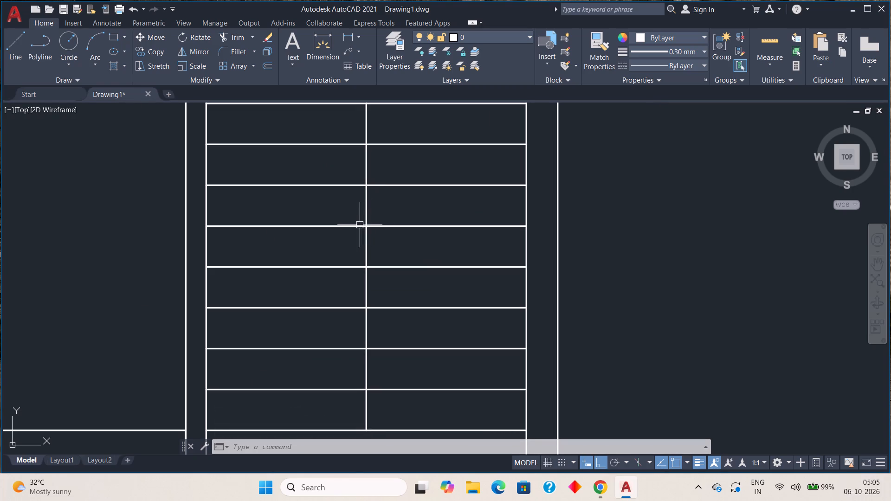
pyautogui.press('o')
pyautogui.press('Return')
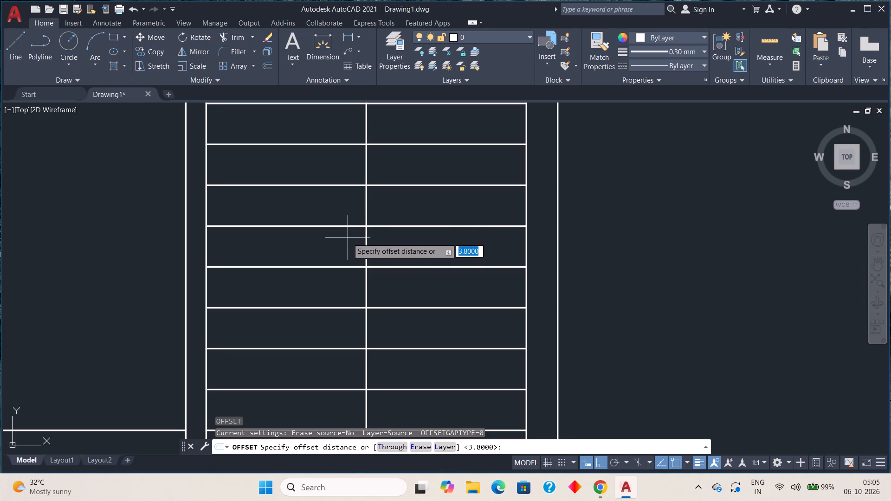
pyautogui.press('.')
pyautogui.write('1')
pyautogui.press('space')
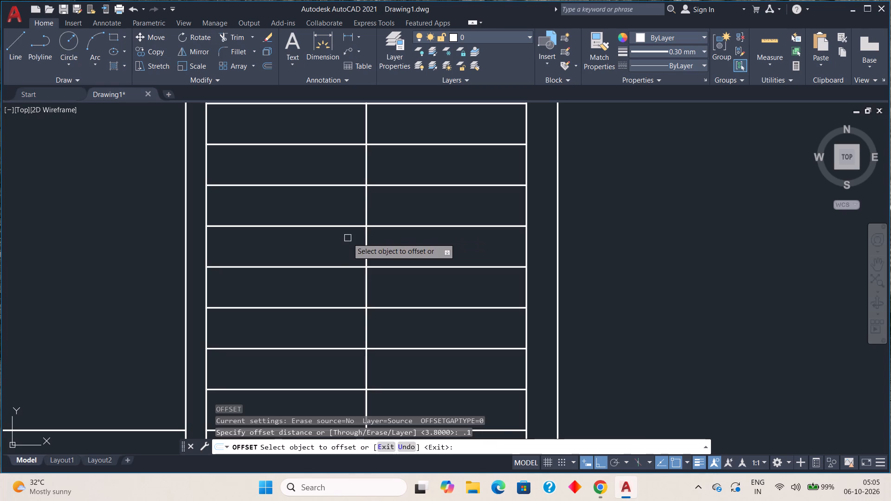
pyautogui.click(365, 242)
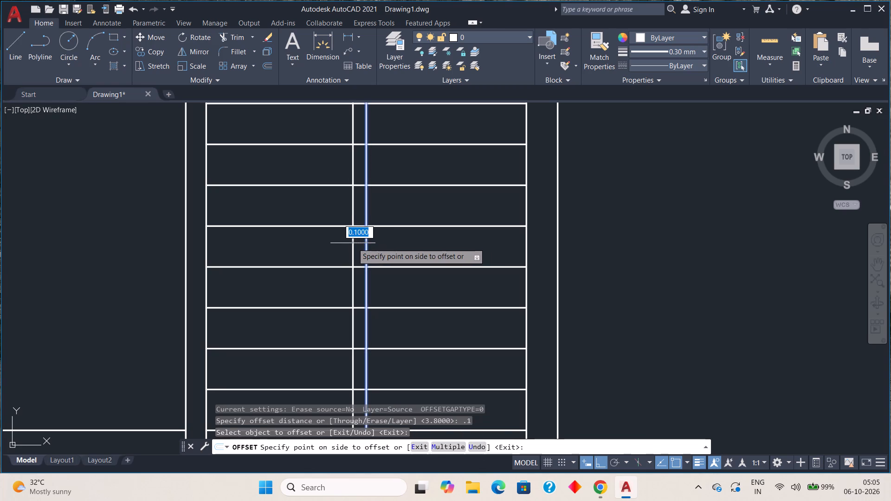
pyautogui.click(353, 243)
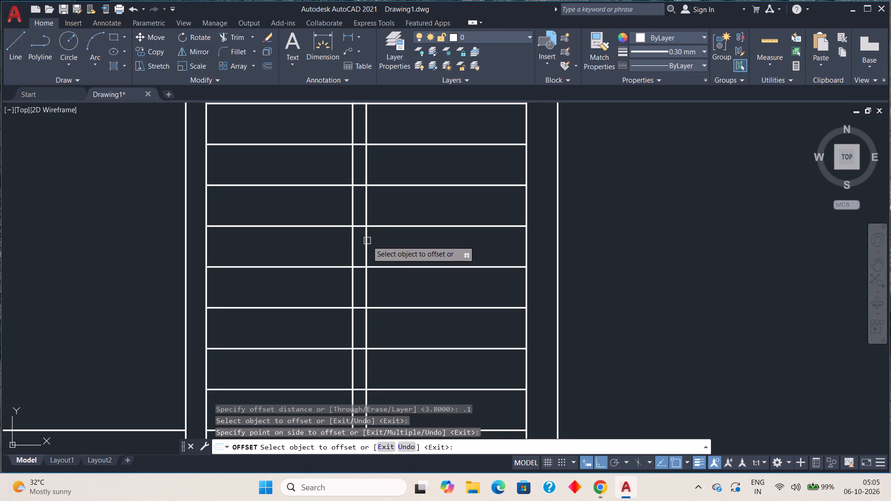
pyautogui.click(367, 241)
pyautogui.click(395, 239)
pyautogui.press('Escape')
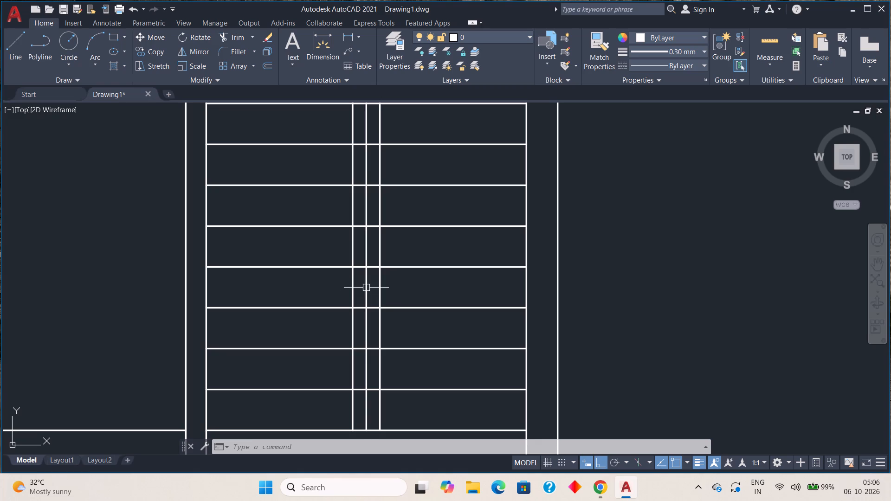
# Erase the original centre line between the two offset lines.
pyautogui.click(365, 287)
pyautogui.press('Delete')
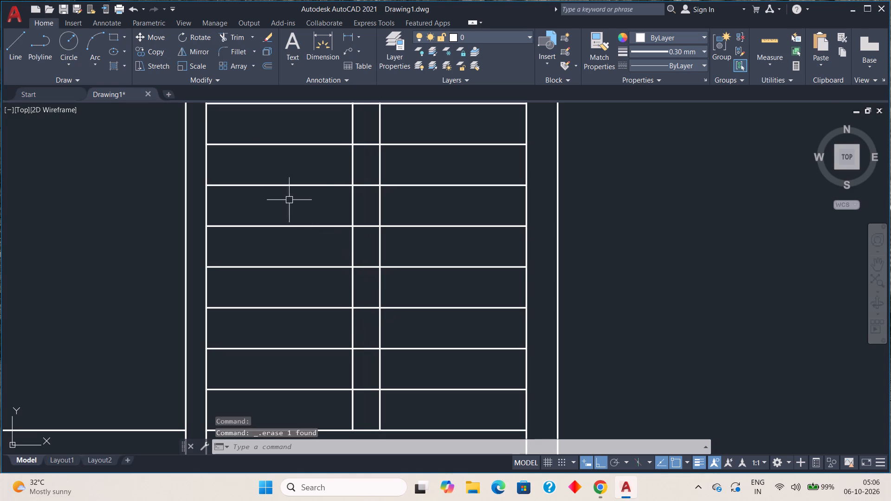
# Draw a 0.2-wide rectangle over the two offset lines, from the topmost tread line down to the bottom tread line.
pyautogui.scroll(-1, 342, 261)
pyautogui.moveTo(339, 239); pyautogui.dragTo(332, 298, button='middle')
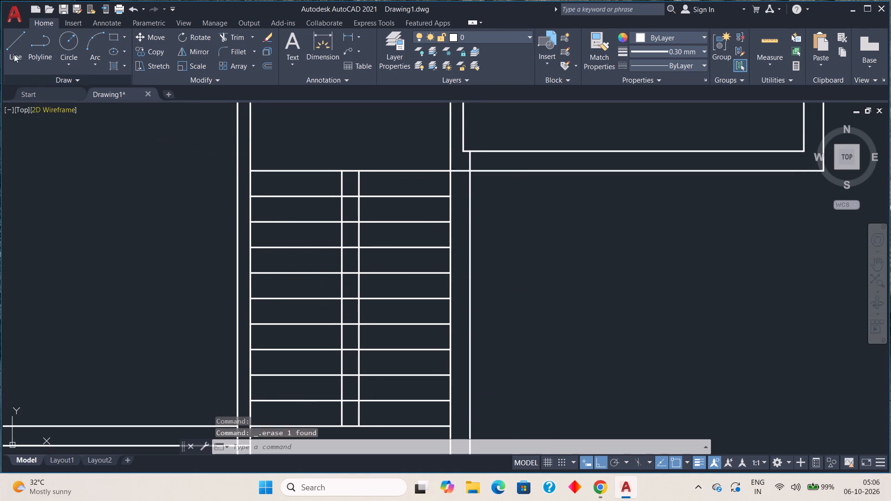
pyautogui.click(14, 53)
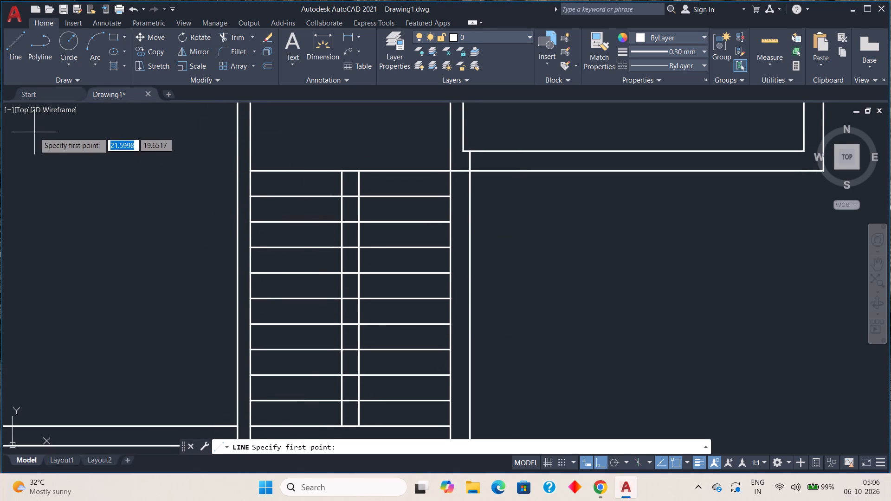
pyautogui.press('Escape')
pyautogui.click(111, 41)
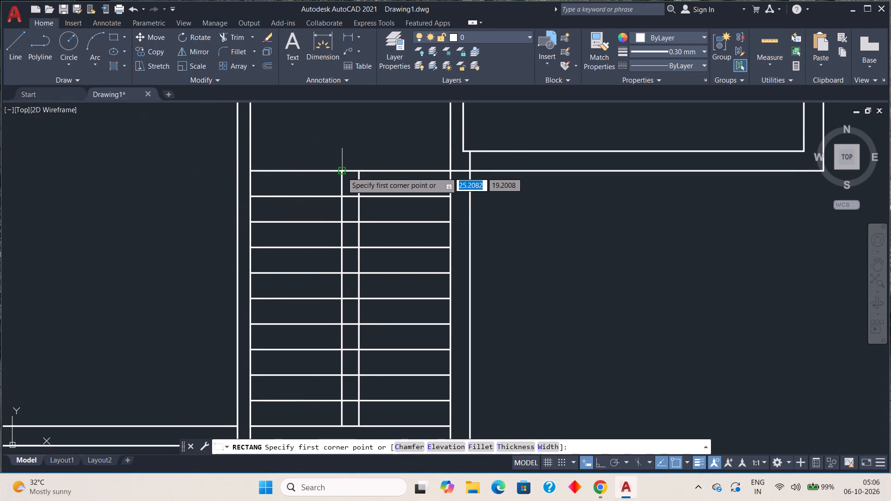
pyautogui.click(340, 171)
pyautogui.scroll(-2, 360, 349)
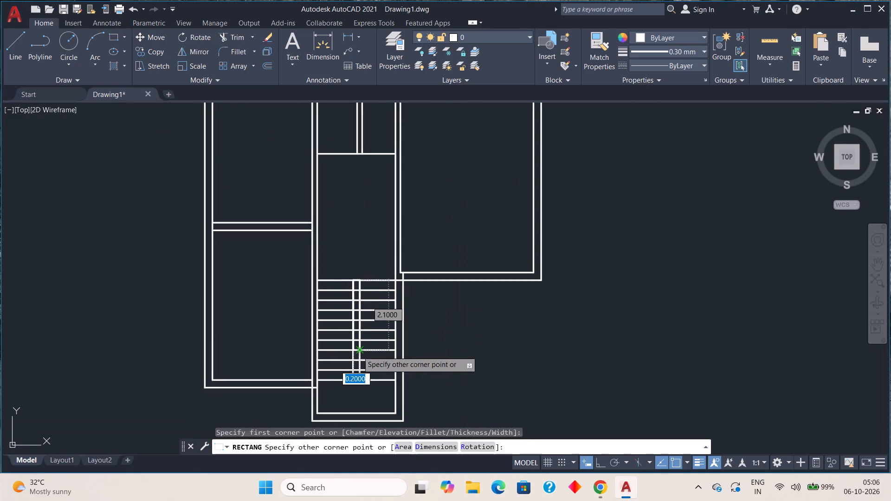
pyautogui.moveTo(354, 341); pyautogui.dragTo(346, 217, button='middle')
pyautogui.scroll(4, 339, 266)
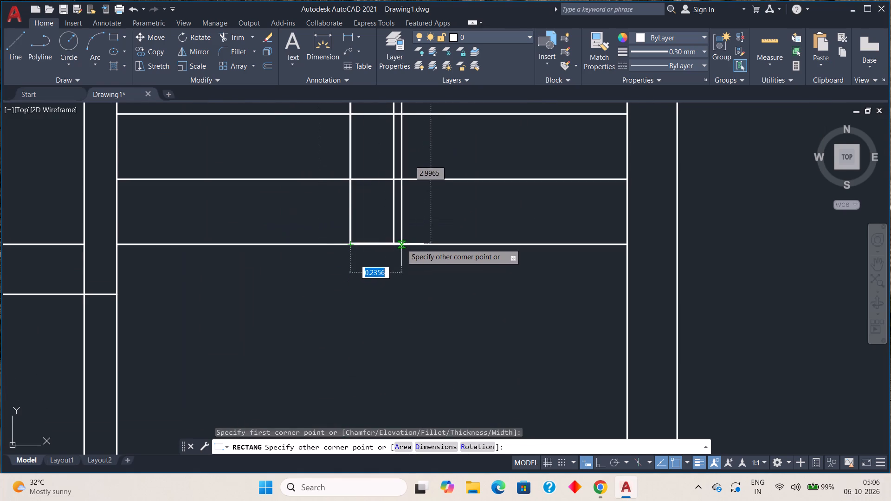
pyautogui.click(393, 242)
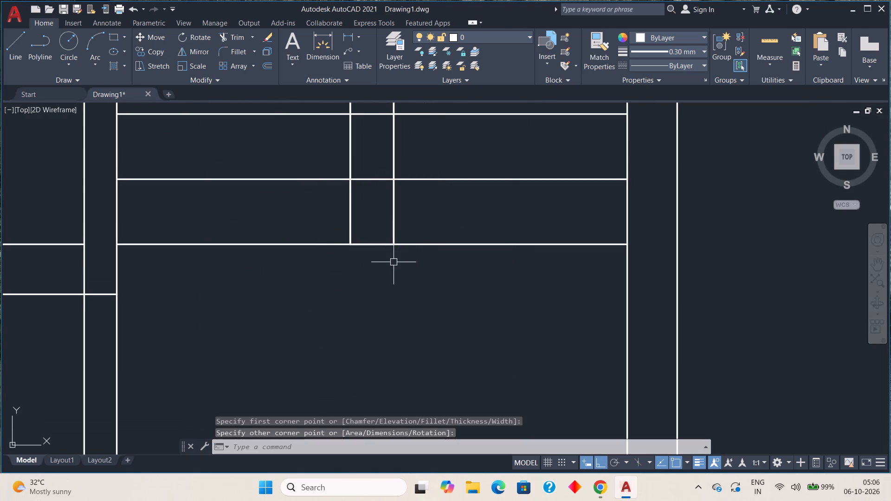
pyautogui.press('Escape')
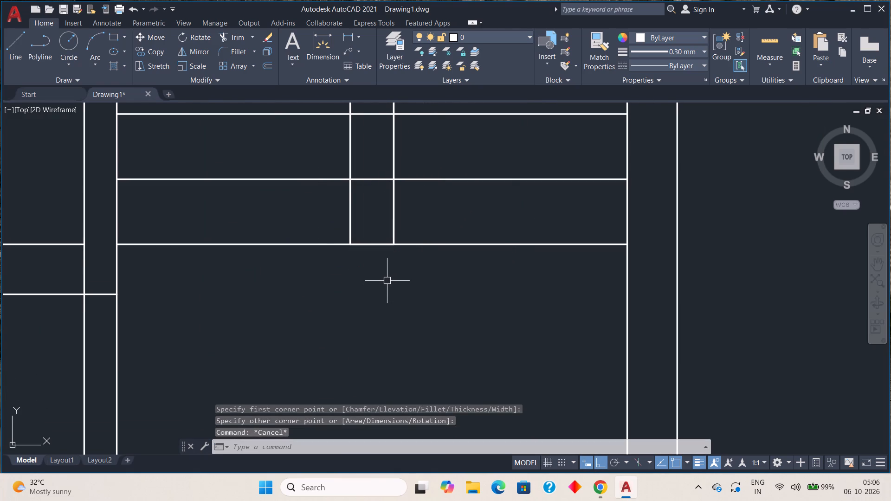
# Offset the staircase divider rectangle 0.03 inward.
pyautogui.press('o')
pyautogui.press('Return')
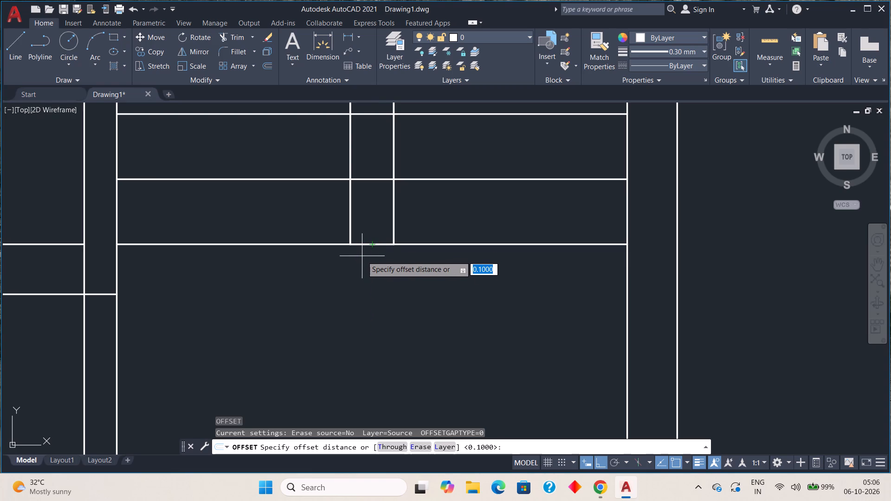
pyautogui.write('0.0')
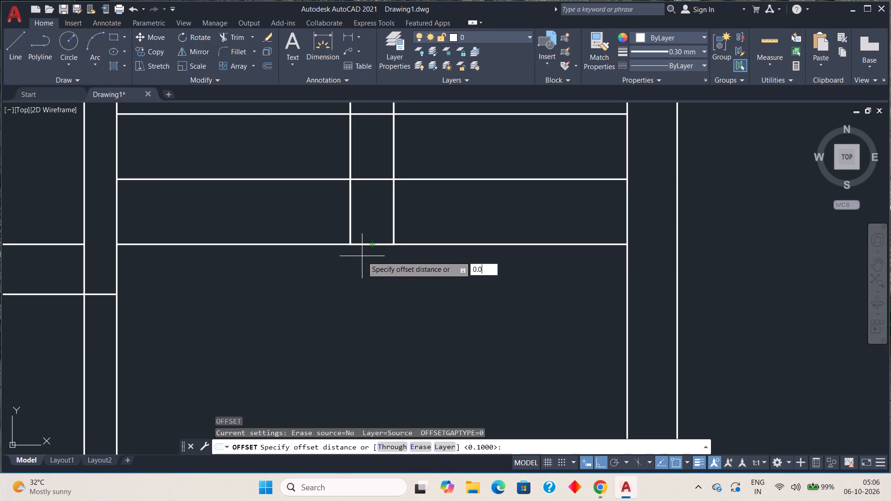
pyautogui.press('3')
pyautogui.press('space')
pyautogui.click(369, 244)
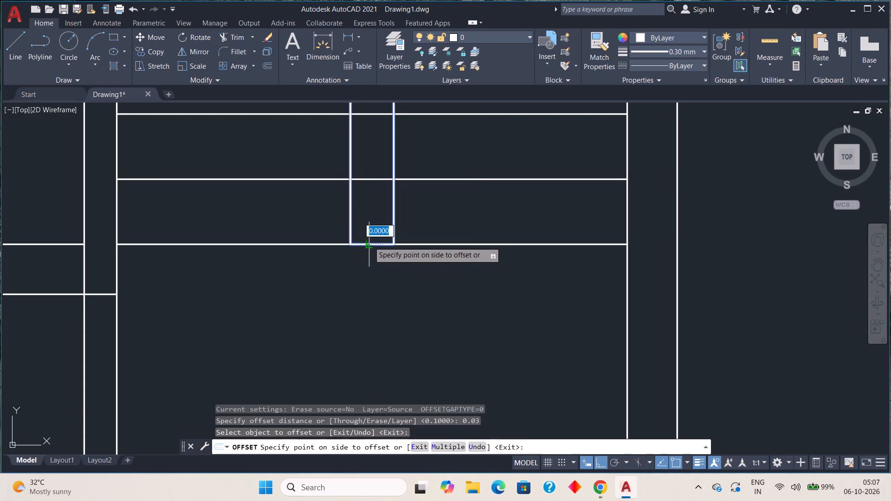
pyautogui.click(368, 210)
pyautogui.scroll(-1, 380, 215)
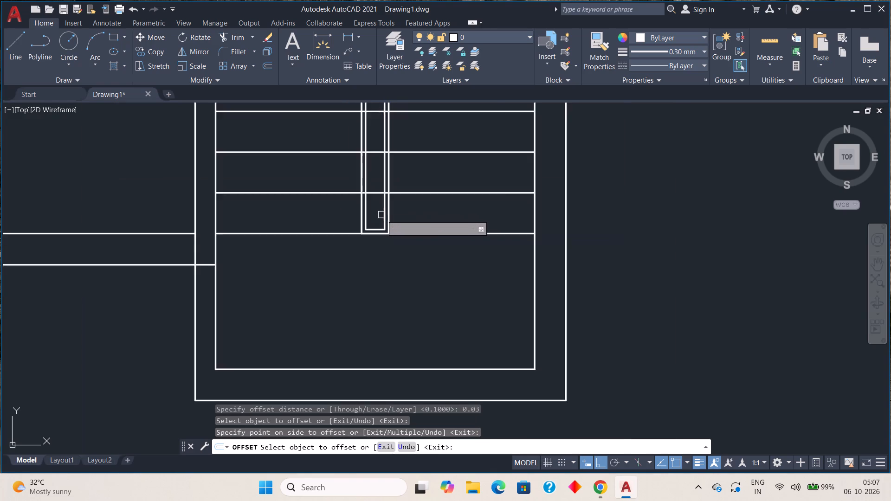
pyautogui.scroll(-1, 381, 215)
pyautogui.moveTo(414, 195); pyautogui.dragTo(420, 270, button='middle')
pyautogui.scroll(-1, 420, 272)
pyautogui.moveTo(424, 203); pyautogui.dragTo(420, 237, button='middle')
pyautogui.scroll(2, 394, 220)
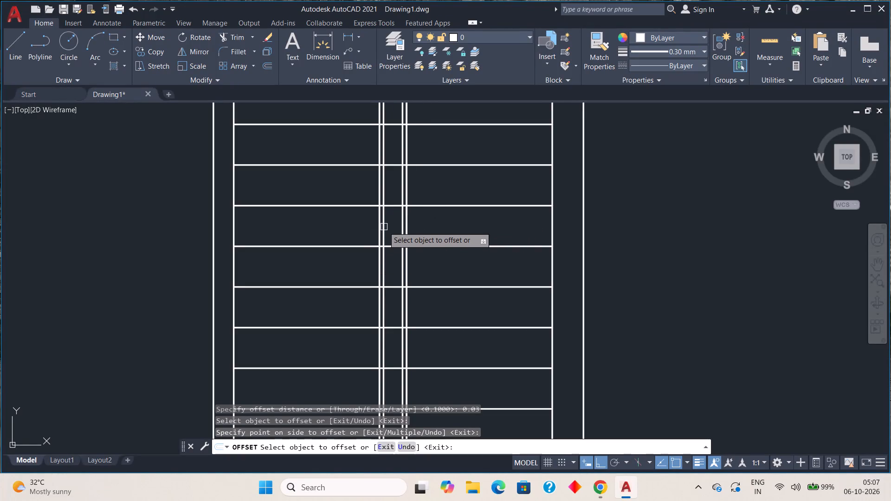
pyautogui.press('Escape')
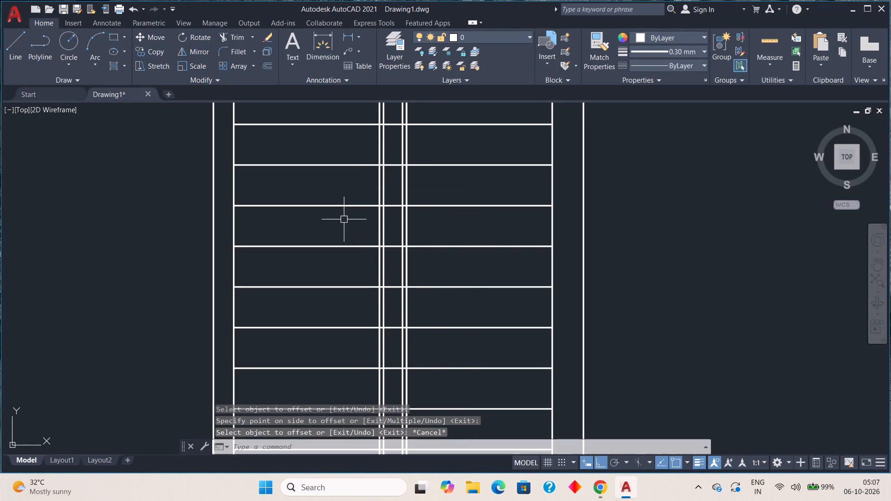
pyautogui.press('Escape')
# Trim away the tread line segments inside the divider's inner rectangle, from the top of the staircase down to the bottom.
pyautogui.click(233, 35)
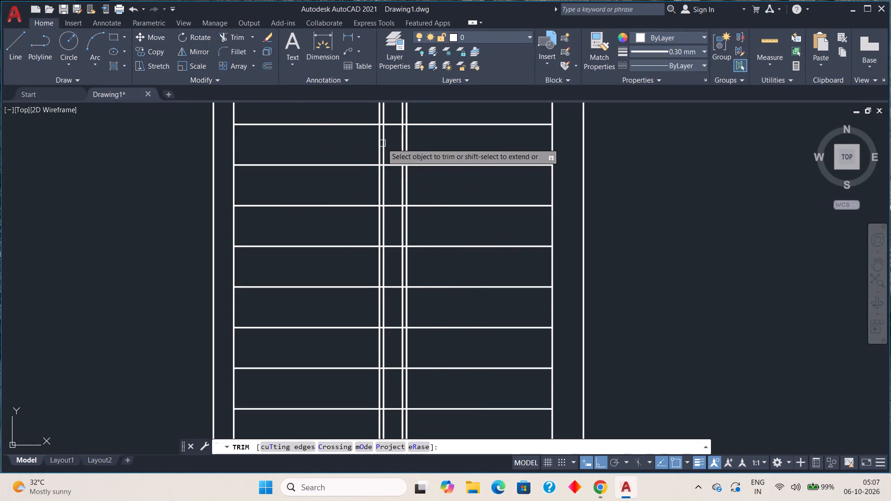
pyautogui.moveTo(388, 146); pyautogui.dragTo(398, 243, button='middle')
pyautogui.moveTo(402, 204); pyautogui.dragTo(408, 229)
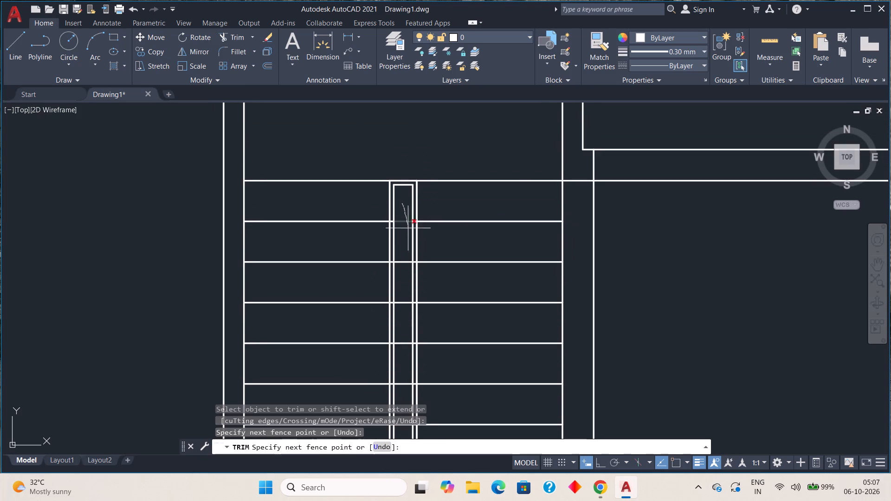
pyautogui.moveTo(408, 229); pyautogui.dragTo(403, 325)
pyautogui.moveTo(399, 320); pyautogui.dragTo(398, 305, button='middle')
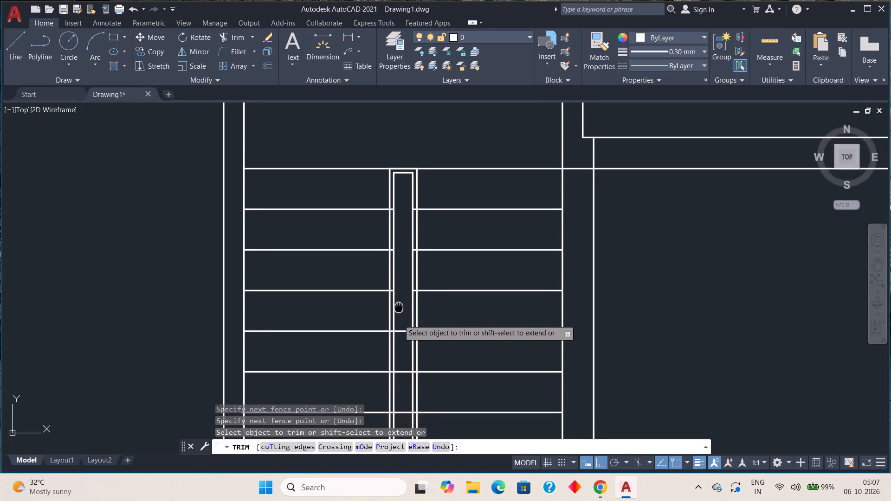
pyautogui.moveTo(398, 305); pyautogui.dragTo(397, 243, button='middle')
pyautogui.moveTo(403, 236); pyautogui.dragTo(406, 263)
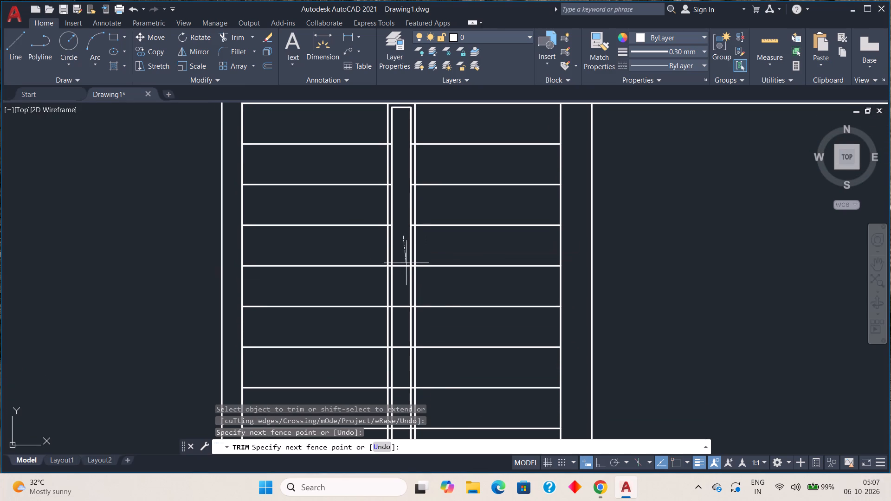
pyautogui.moveTo(406, 263); pyautogui.dragTo(404, 356)
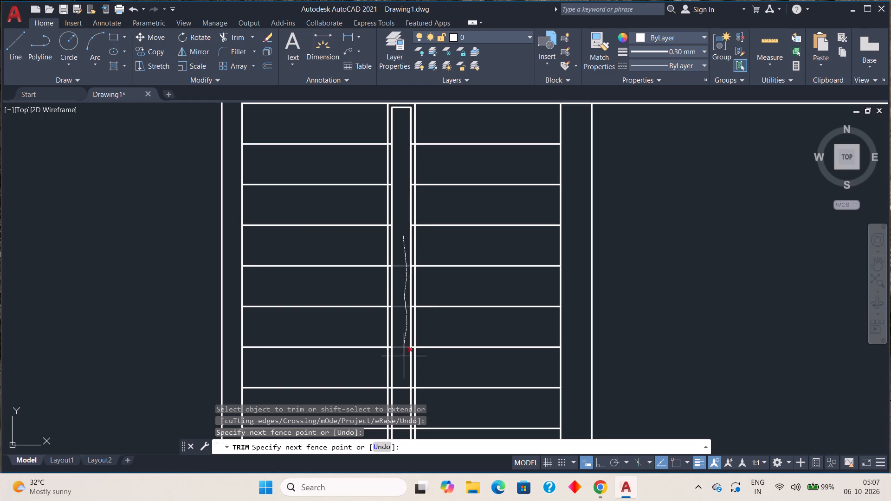
pyautogui.moveTo(404, 356); pyautogui.dragTo(404, 372)
pyautogui.moveTo(399, 366); pyautogui.dragTo(381, 160, button='middle')
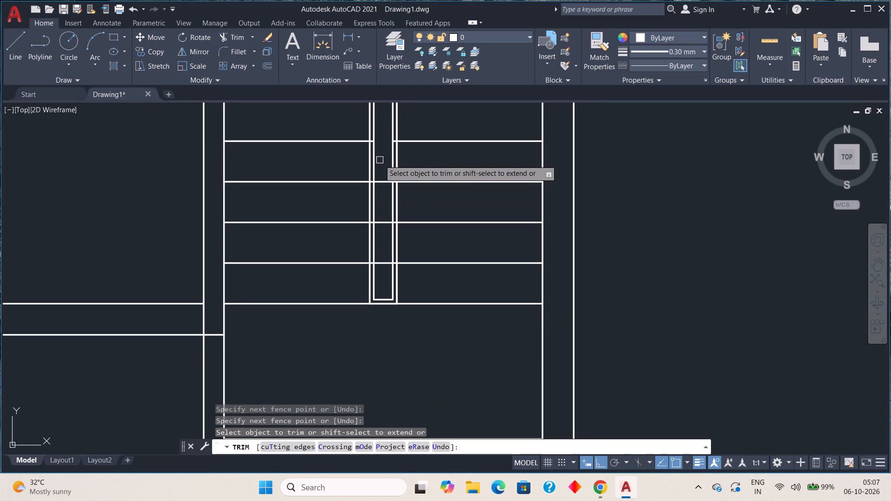
pyautogui.moveTo(380, 161); pyautogui.dragTo(381, 238)
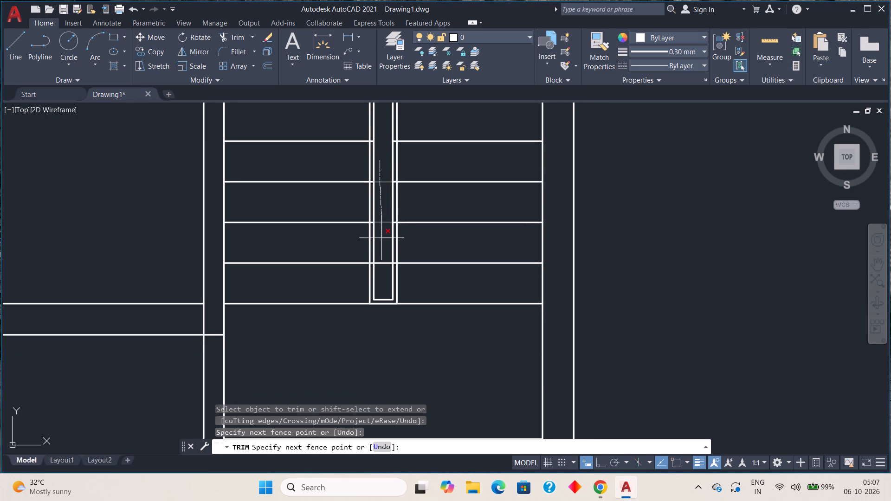
pyautogui.moveTo(381, 238); pyautogui.dragTo(381, 277)
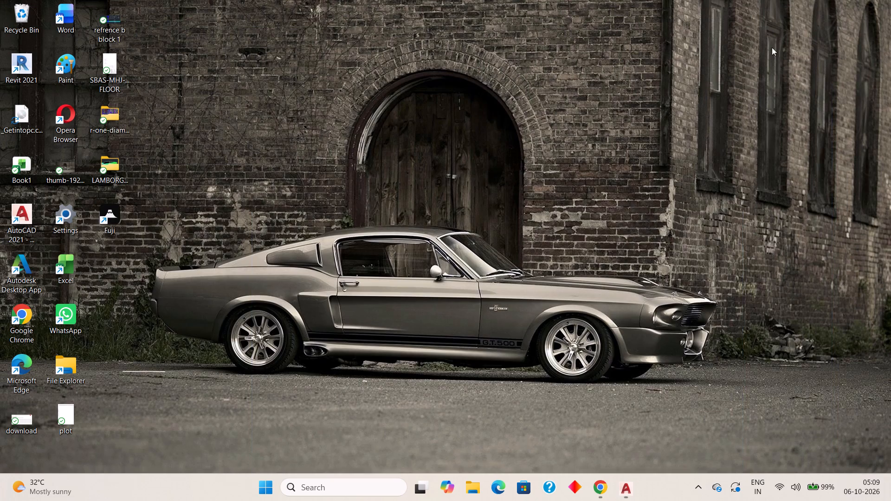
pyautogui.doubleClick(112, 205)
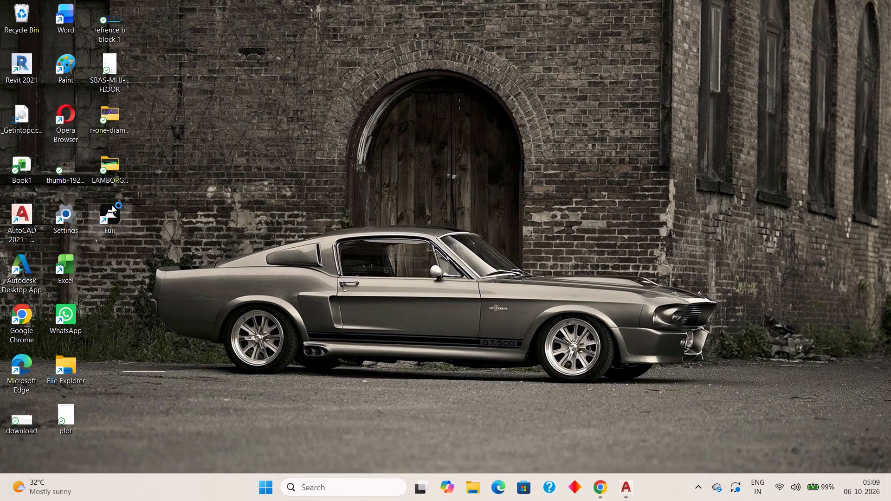
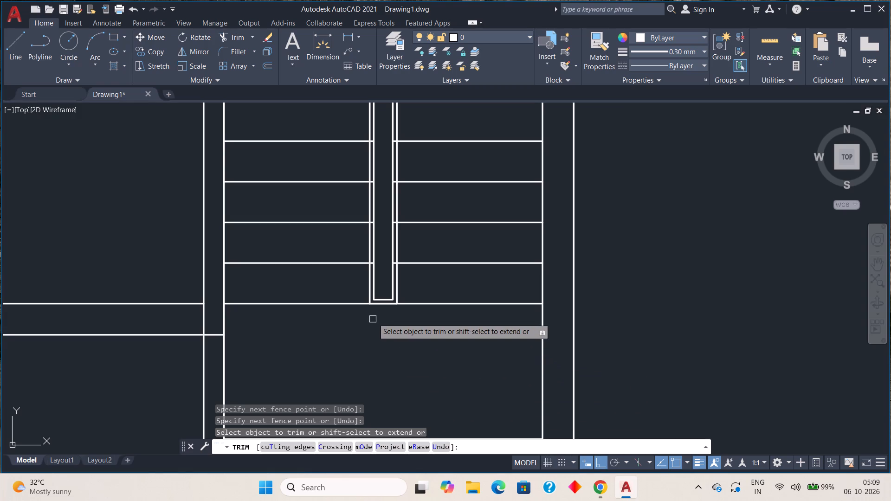
# Trim the tread line segments between the divider's outer and inner rectangles on both sides for the lowest three treads crossing it.
pyautogui.scroll(5, 378, 267)
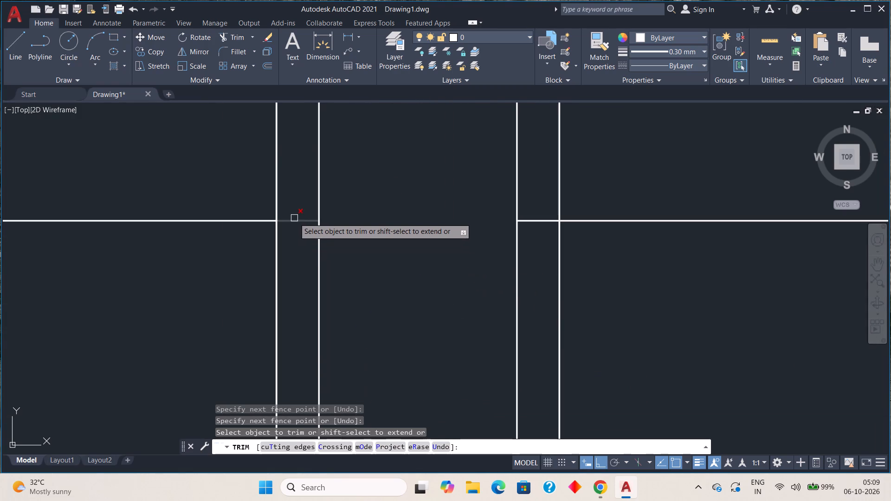
pyautogui.click(294, 218)
pyautogui.click(536, 221)
pyautogui.scroll(-2, 536, 217)
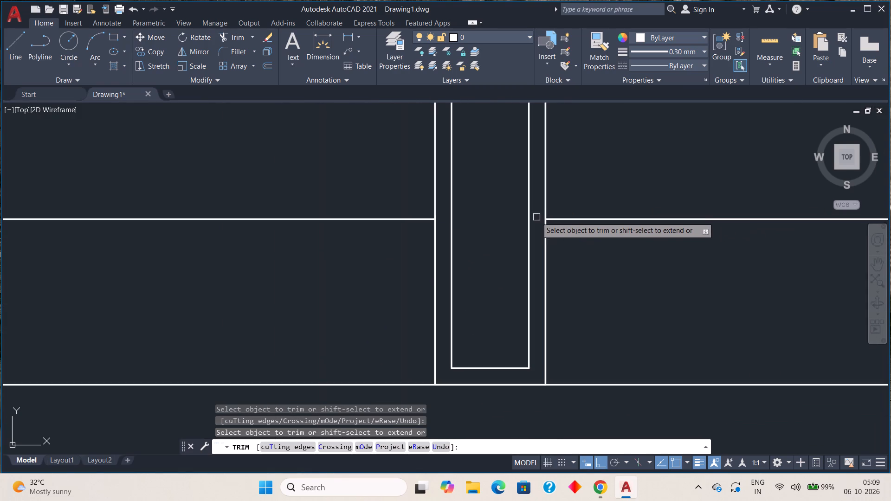
pyautogui.scroll(-1, 511, 195)
pyautogui.moveTo(492, 188); pyautogui.dragTo(448, 344, button='middle')
pyautogui.scroll(2, 418, 259)
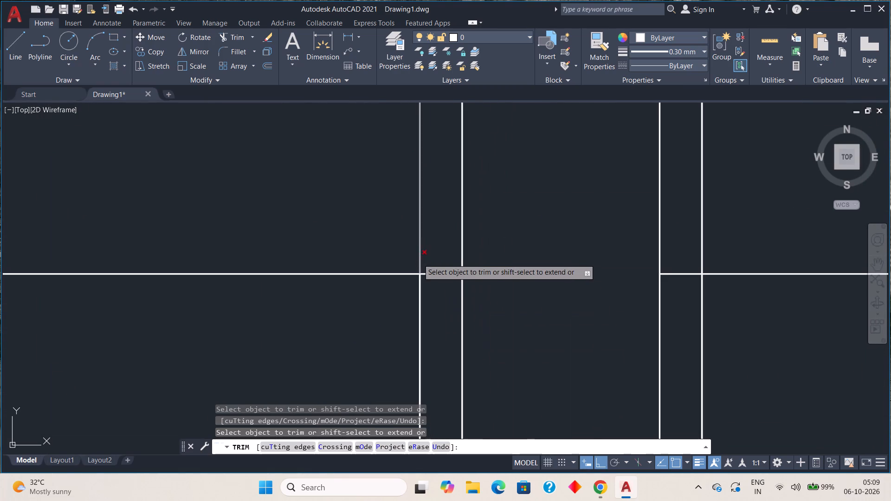
pyautogui.scroll(1, 418, 259)
pyautogui.click(436, 275)
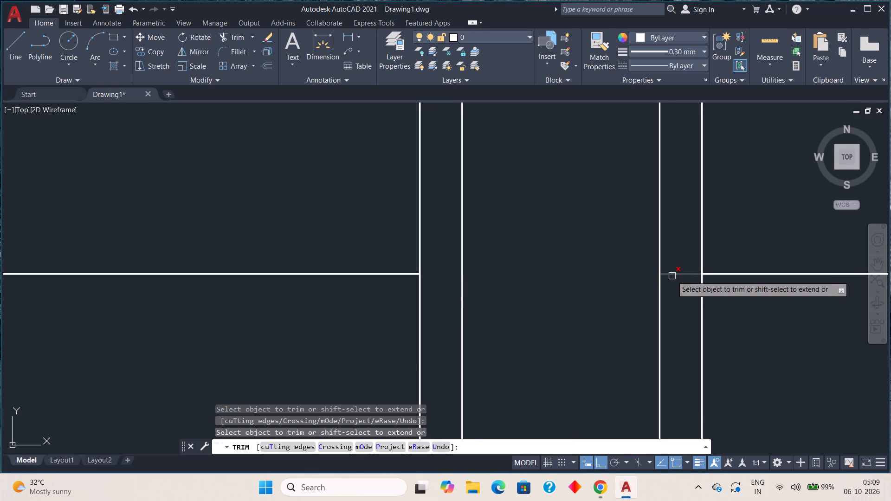
pyautogui.click(672, 276)
pyautogui.moveTo(602, 212); pyautogui.dragTo(562, 342, button='middle')
pyautogui.scroll(-3, 562, 342)
pyautogui.moveTo(549, 250); pyautogui.dragTo(536, 312, button='middle')
pyautogui.scroll(2, 531, 314)
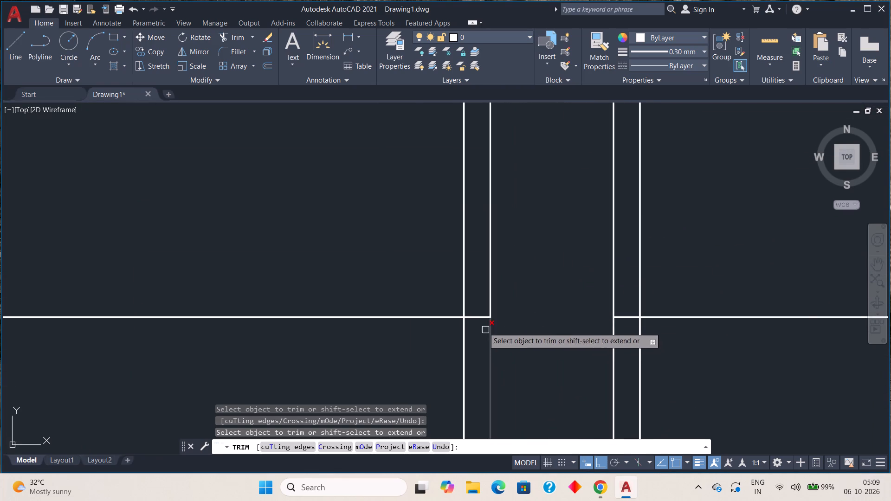
pyautogui.click(475, 318)
pyautogui.click(631, 316)
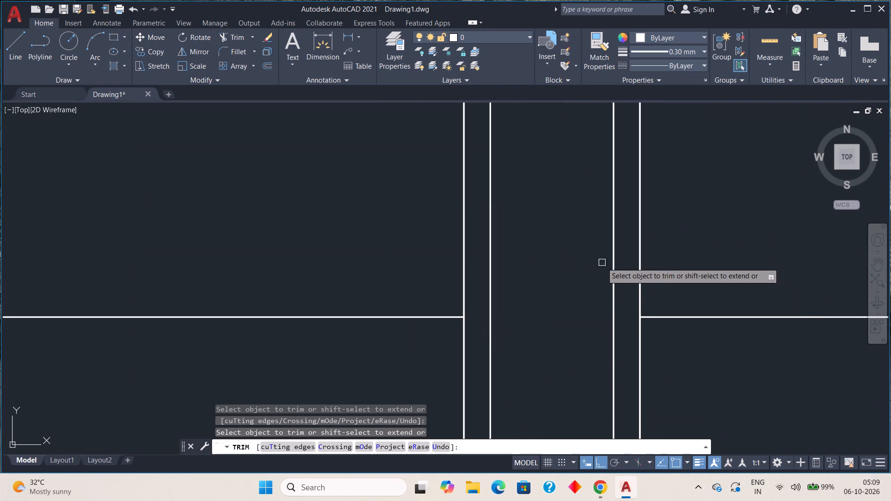
# Trim the segments between the divider's outer and inner rectangles on both sides for the middle three tread lines.
pyautogui.moveTo(556, 232); pyautogui.dragTo(511, 418, button='middle')
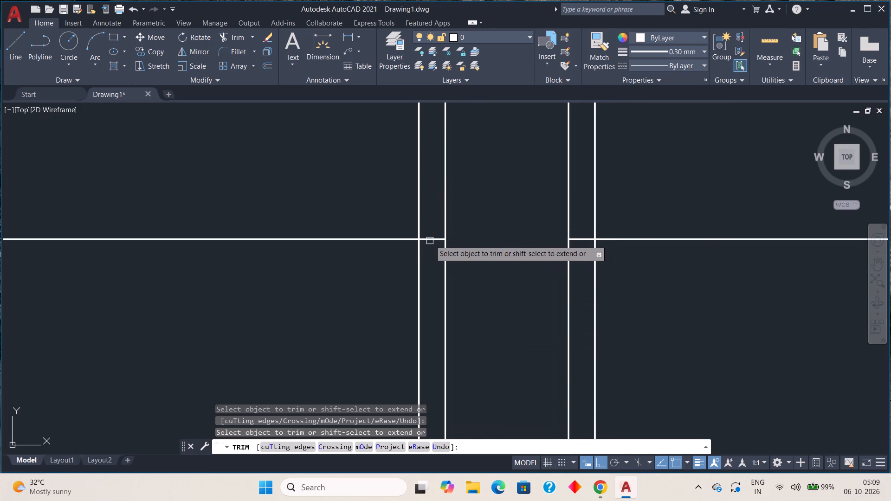
pyautogui.click(428, 240)
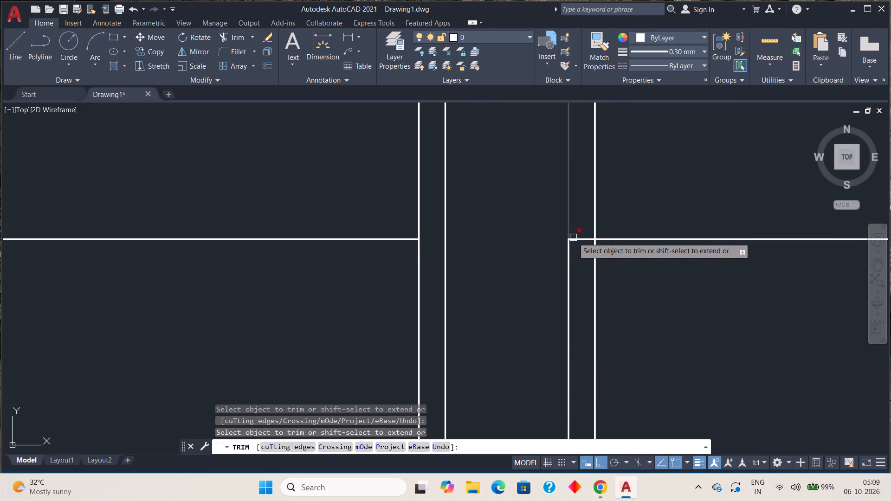
pyautogui.click(582, 241)
pyautogui.scroll(-2, 521, 233)
pyautogui.moveTo(516, 201); pyautogui.dragTo(512, 220, button='middle')
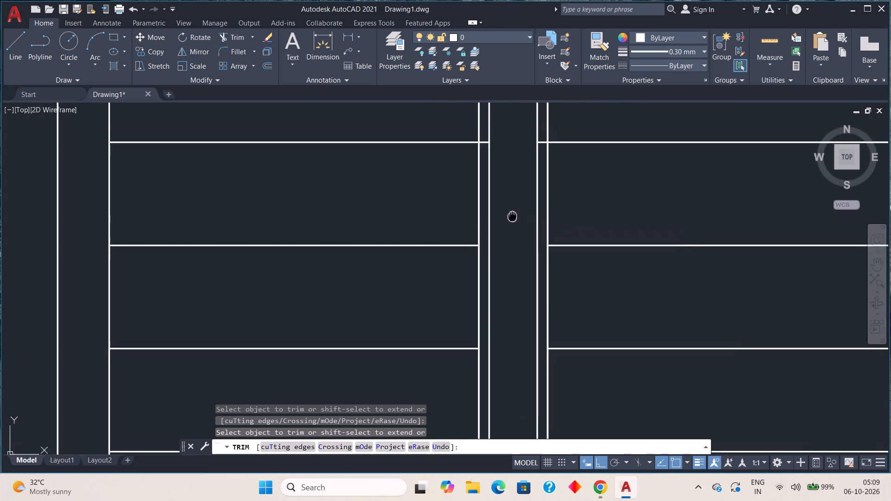
pyautogui.moveTo(512, 220); pyautogui.dragTo(484, 339, button='middle')
pyautogui.scroll(2, 471, 253)
pyautogui.click(429, 299)
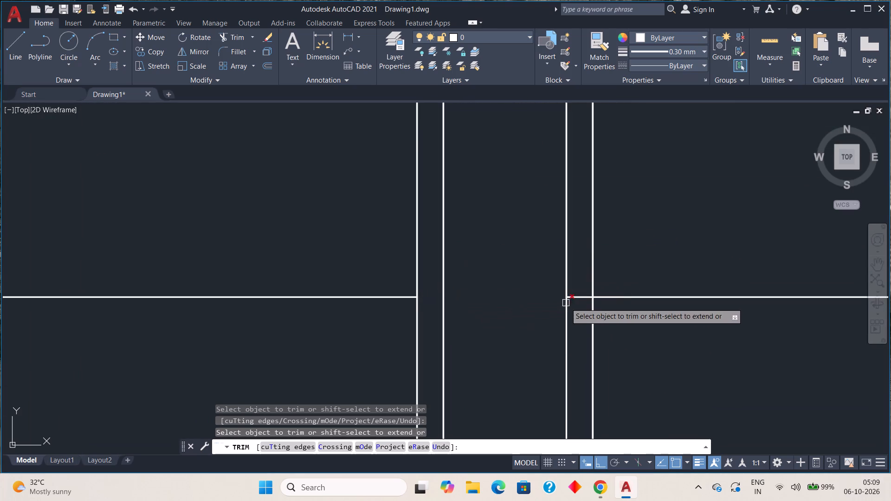
pyautogui.click(578, 296)
pyautogui.scroll(-2, 523, 250)
pyautogui.moveTo(511, 221); pyautogui.dragTo(510, 227, button='middle')
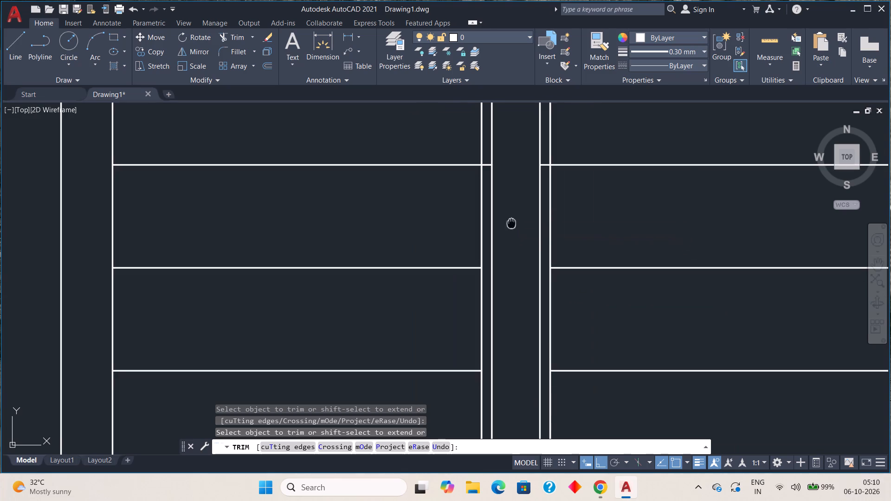
pyautogui.moveTo(510, 227); pyautogui.dragTo(481, 345, button='middle')
pyautogui.scroll(3, 464, 297)
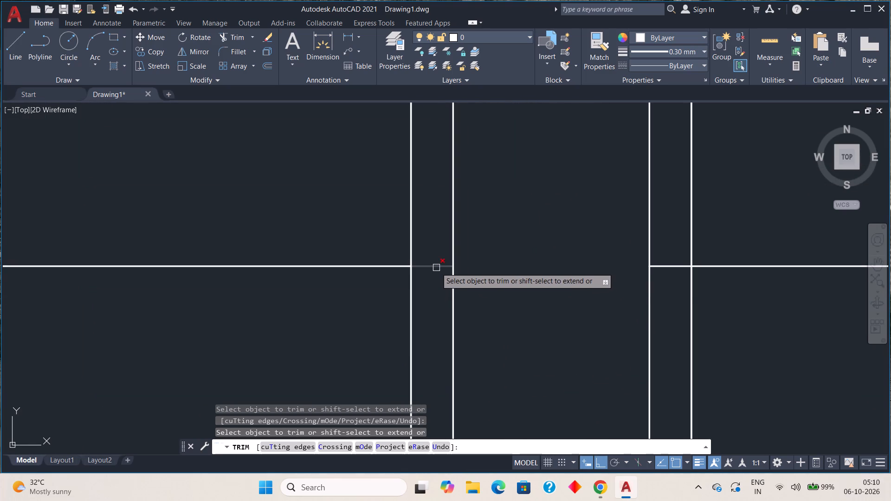
pyautogui.click(436, 268)
pyautogui.click(664, 265)
# Trim the segments between the divider's outer and inner rectangles on both sides for the upper three tread lines crossing it.
pyautogui.scroll(-2, 551, 240)
pyautogui.moveTo(548, 222); pyautogui.dragTo(508, 394, button='middle')
pyautogui.scroll(3, 466, 256)
pyautogui.click(465, 261)
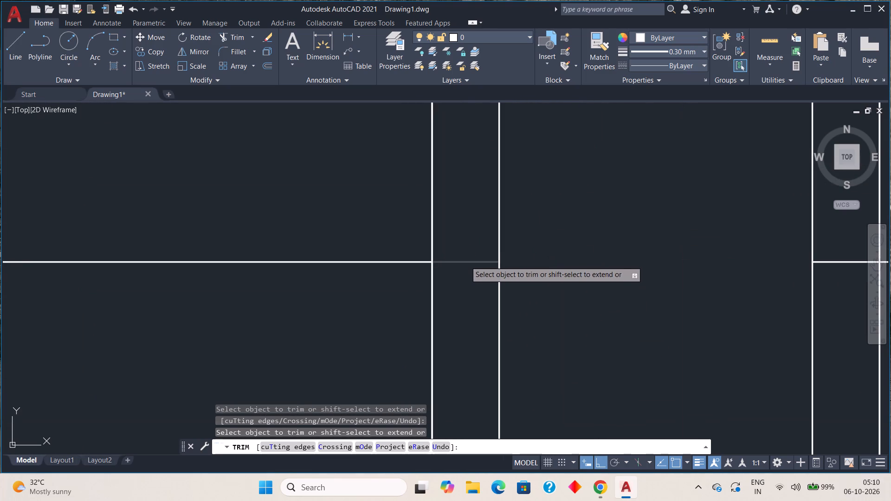
pyautogui.click(842, 259)
pyautogui.scroll(-1, 673, 267)
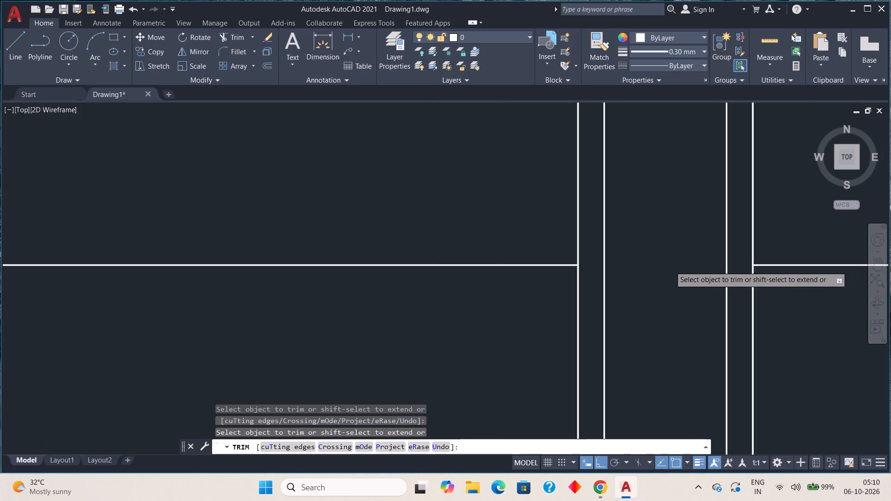
pyautogui.scroll(-3, 670, 266)
pyautogui.moveTo(640, 244); pyautogui.dragTo(608, 366, button='middle')
pyautogui.scroll(2, 620, 278)
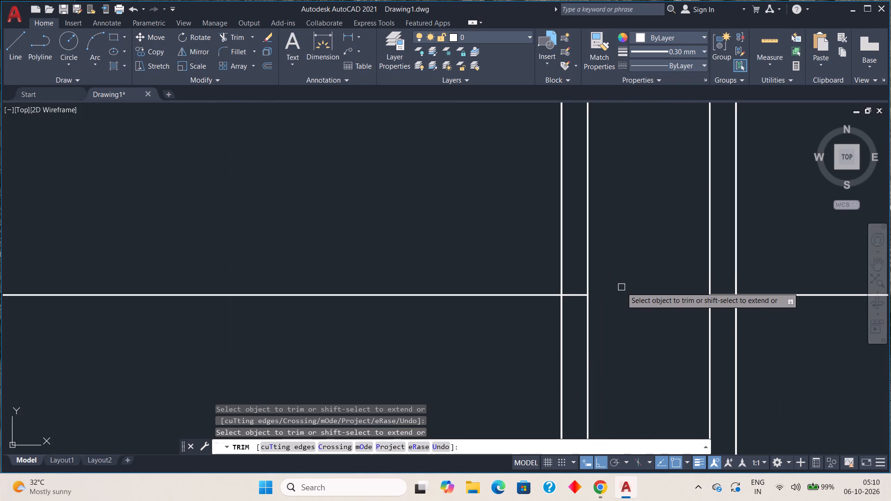
pyautogui.click(575, 294)
pyautogui.click(725, 296)
pyautogui.scroll(-3, 672, 296)
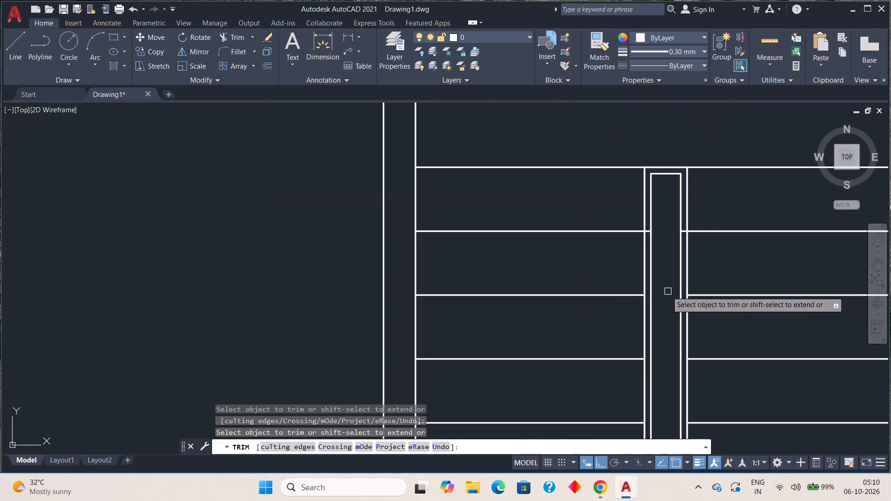
pyautogui.moveTo(653, 270); pyautogui.dragTo(639, 349, button='middle')
pyautogui.scroll(3, 655, 300)
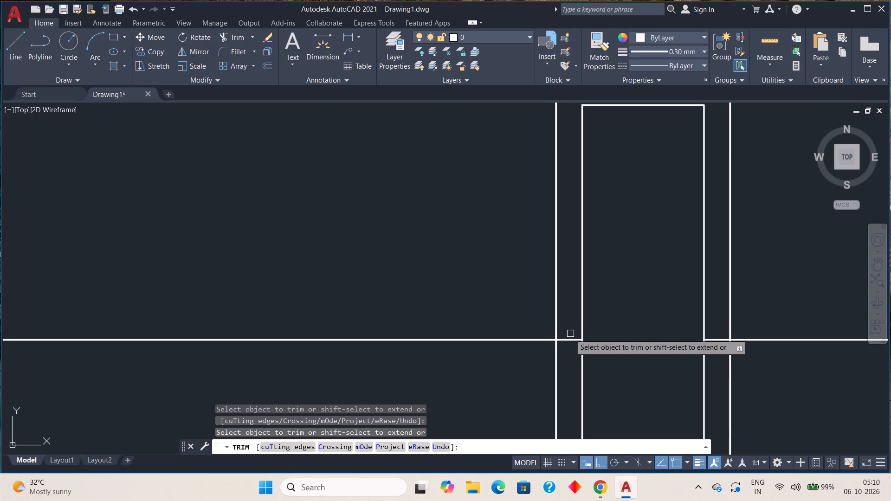
pyautogui.click(567, 339)
pyautogui.click(721, 338)
pyautogui.scroll(-2, 693, 336)
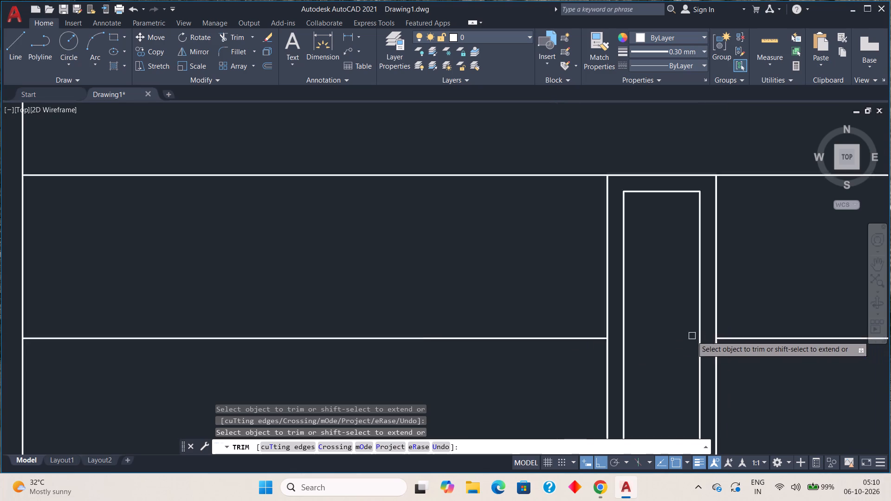
pyautogui.scroll(-4, 692, 336)
pyautogui.moveTo(678, 356); pyautogui.dragTo(679, 268, button='middle')
pyautogui.scroll(1, 679, 266)
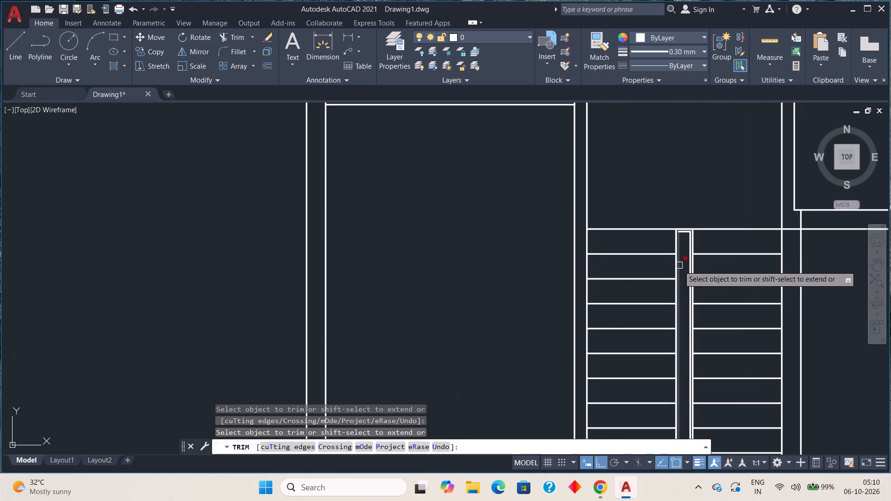
pyautogui.scroll(-2, 678, 270)
pyautogui.press('Escape')
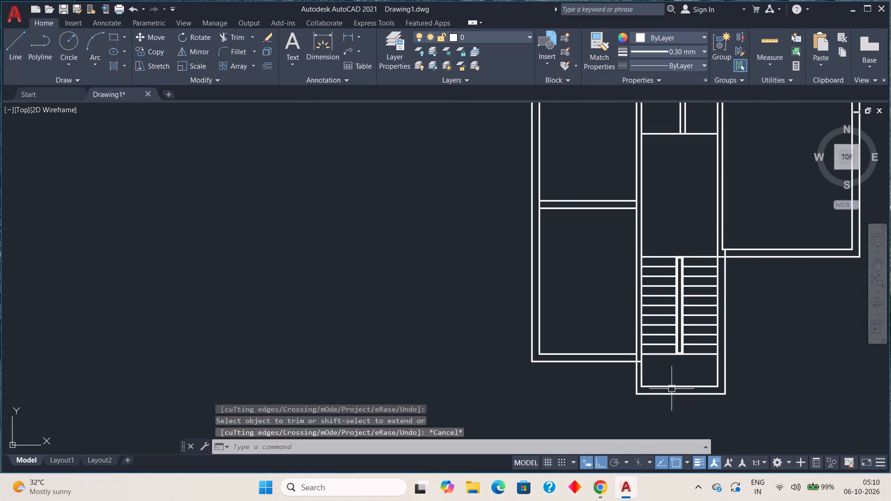
pyautogui.press('Escape')
pyautogui.press('Escape')
# Offset the horizontal line closing the two small rooms at the top of the central bay 0.15 upward.
pyautogui.moveTo(696, 218); pyautogui.dragTo(626, 348, button='middle')
pyautogui.scroll(3, 623, 302)
pyautogui.scroll(-2, 626, 291)
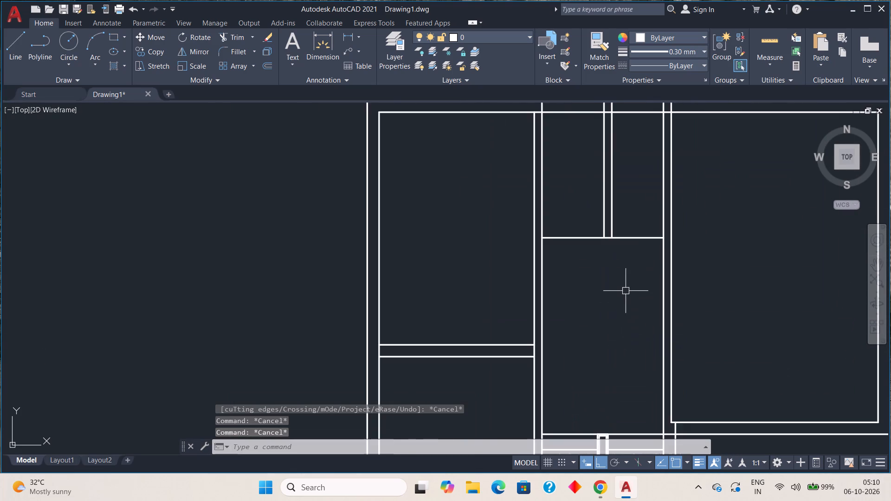
pyautogui.moveTo(628, 277); pyautogui.dragTo(603, 368, button='middle')
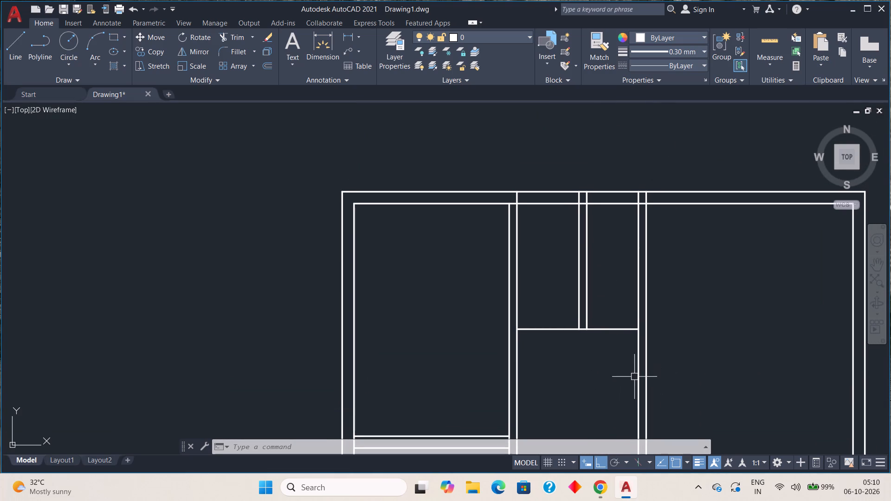
pyautogui.press('o')
pyautogui.press('Return')
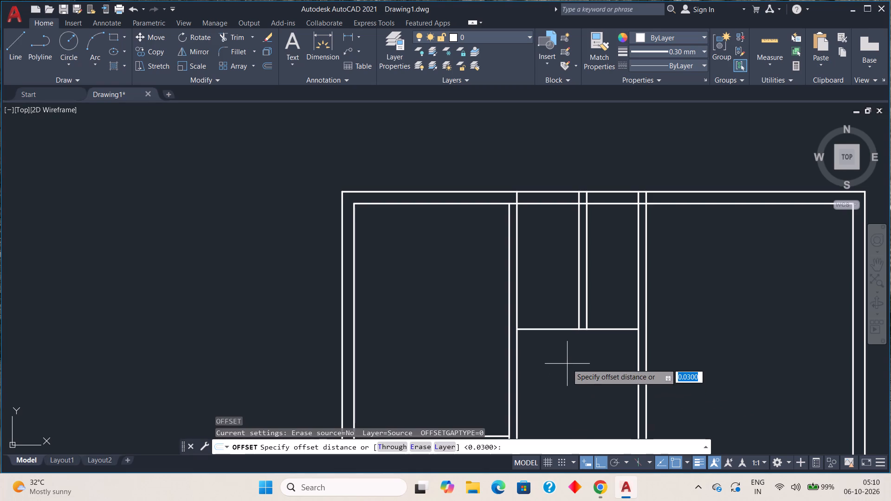
pyautogui.press(',')
pyautogui.press('BackSpace')
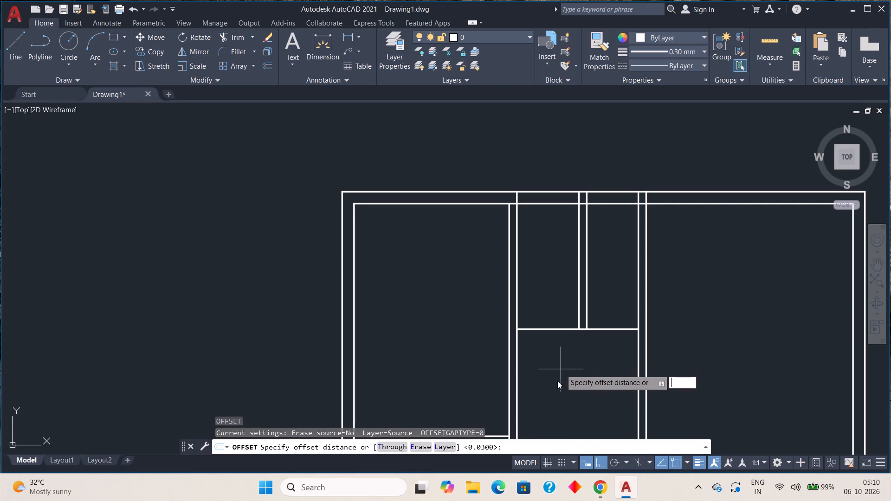
pyautogui.press('.')
pyautogui.write('15')
pyautogui.press('space')
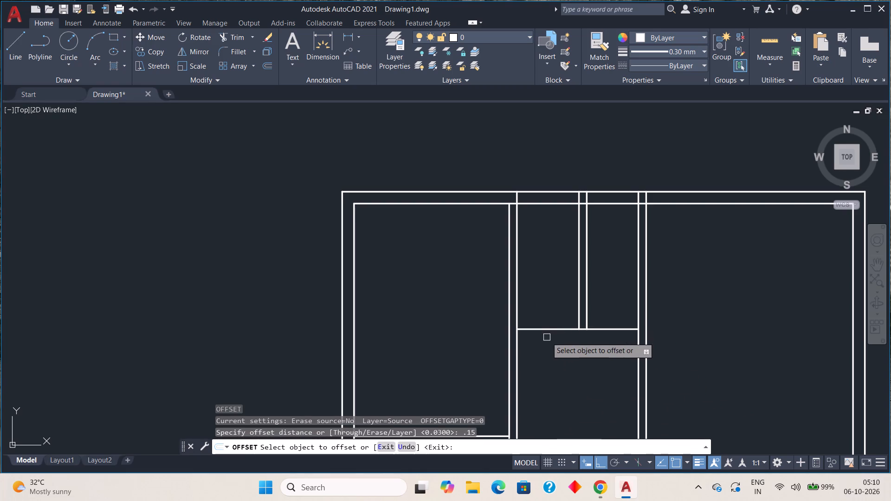
pyautogui.click(550, 331)
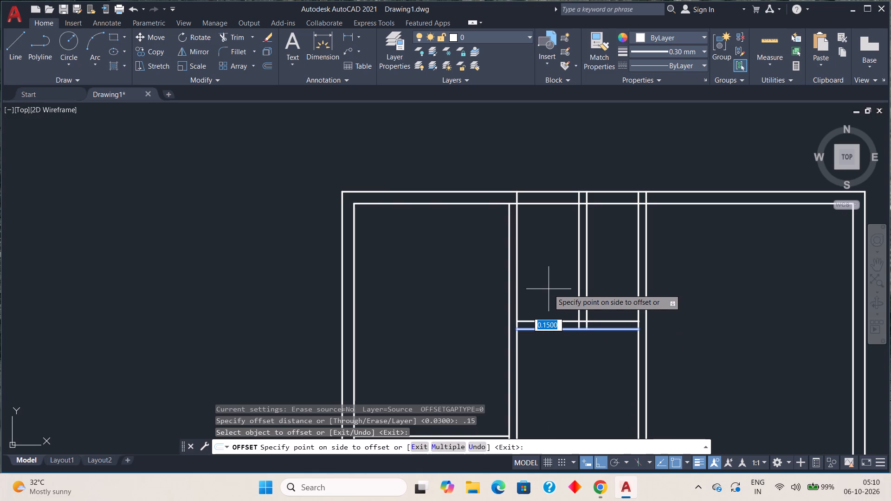
pyautogui.click(549, 289)
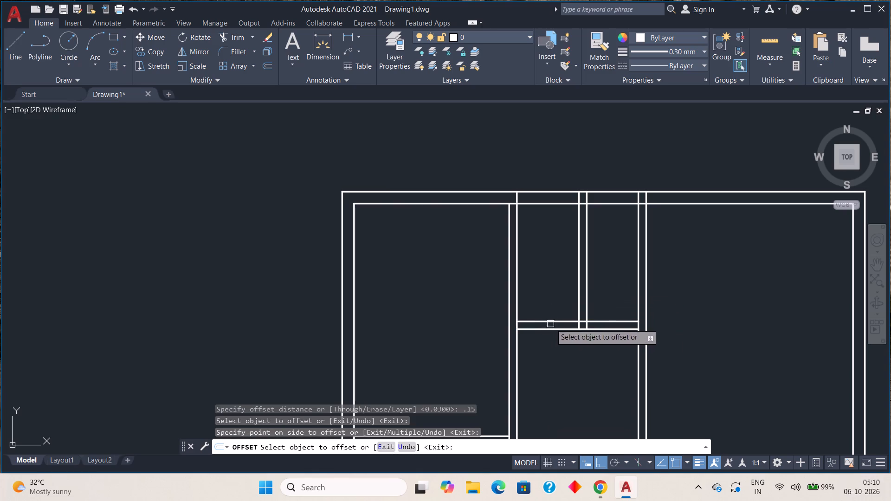
# Offset the upper line of that 0.15 wall a distance of 2 upward.
pyautogui.click(554, 319)
pyautogui.press('2')
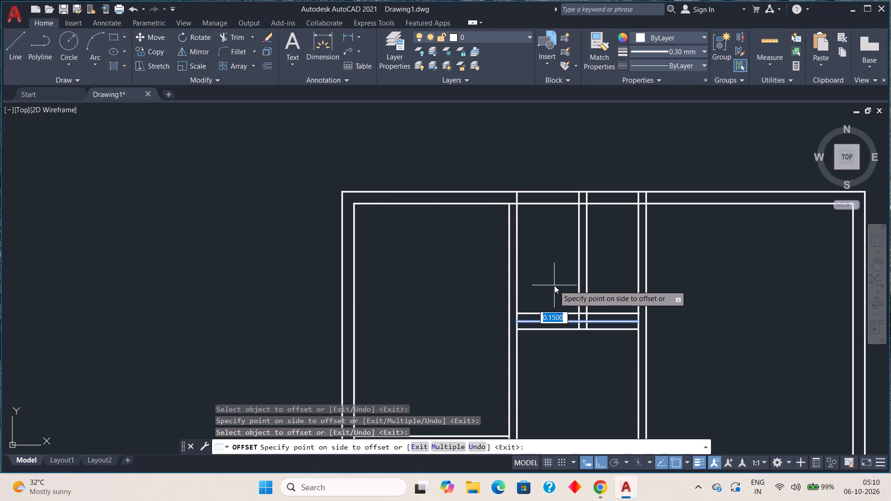
pyautogui.press('Return')
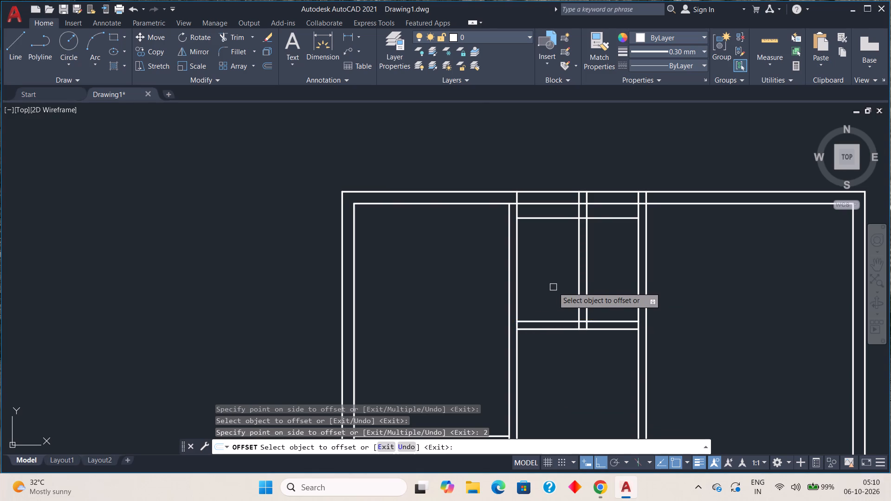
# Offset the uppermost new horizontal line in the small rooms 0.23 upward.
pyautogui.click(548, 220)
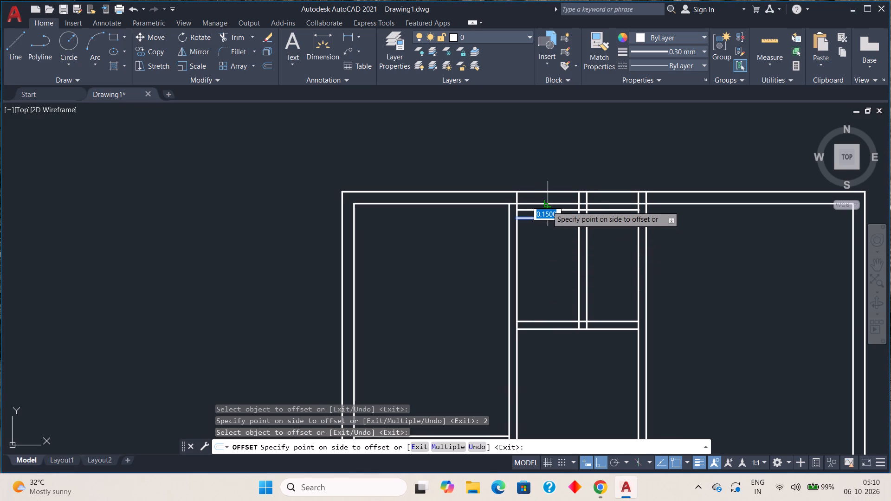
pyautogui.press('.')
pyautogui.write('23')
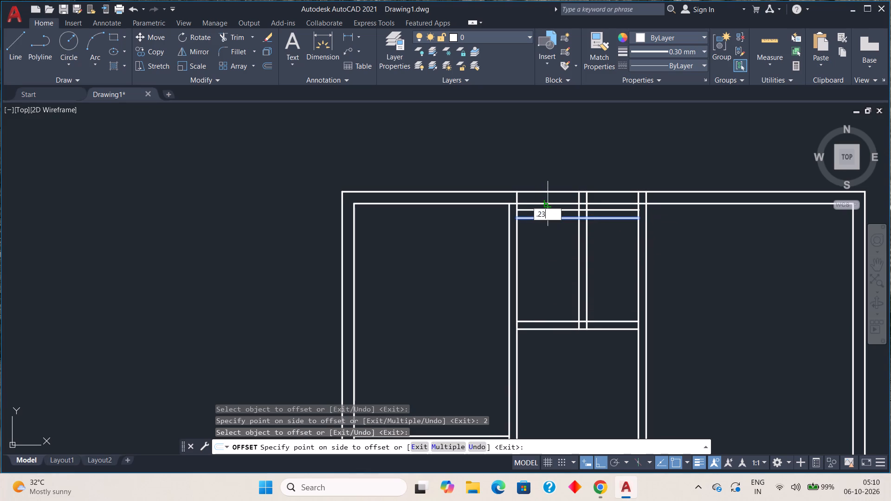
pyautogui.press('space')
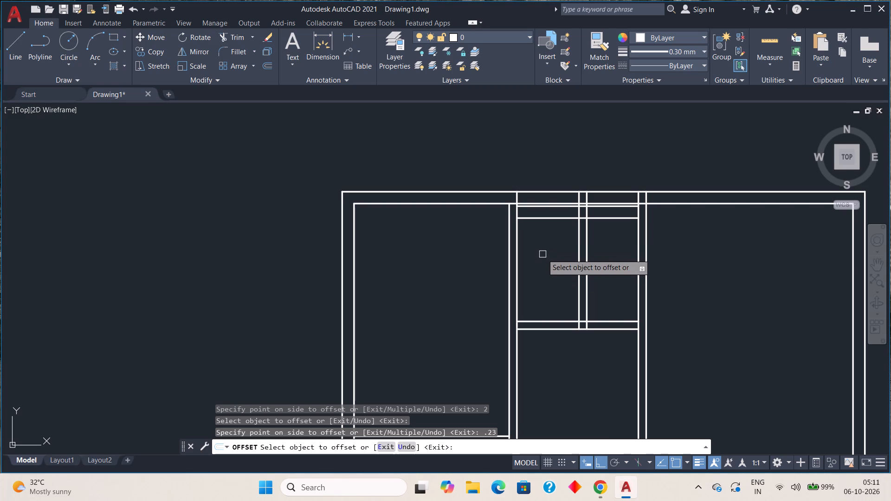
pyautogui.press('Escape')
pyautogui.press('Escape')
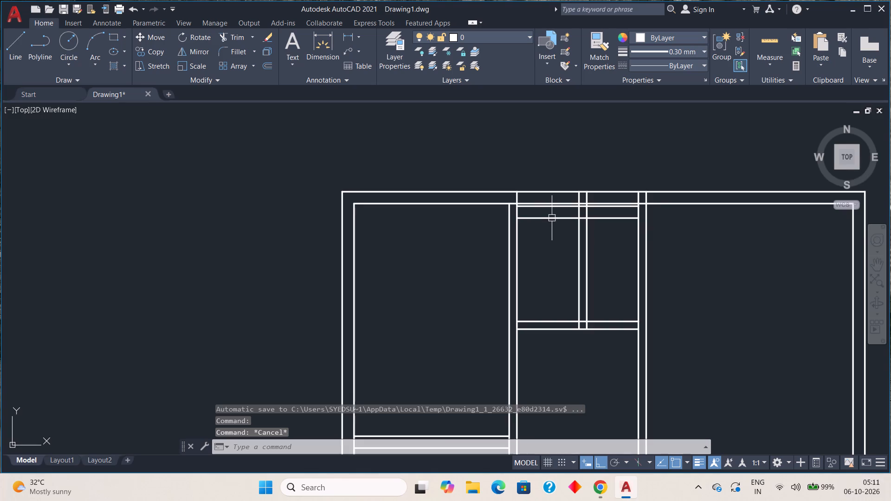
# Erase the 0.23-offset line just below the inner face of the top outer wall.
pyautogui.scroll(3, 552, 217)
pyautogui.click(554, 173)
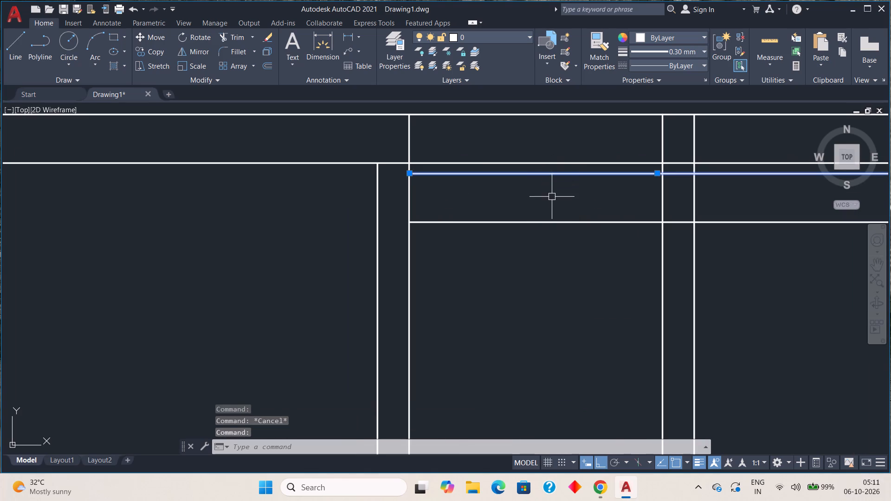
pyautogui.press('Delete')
# Offset the horizontal line forming the inner top edge of the two small rooms 0.23 upward.
pyautogui.press('o')
pyautogui.press('Return')
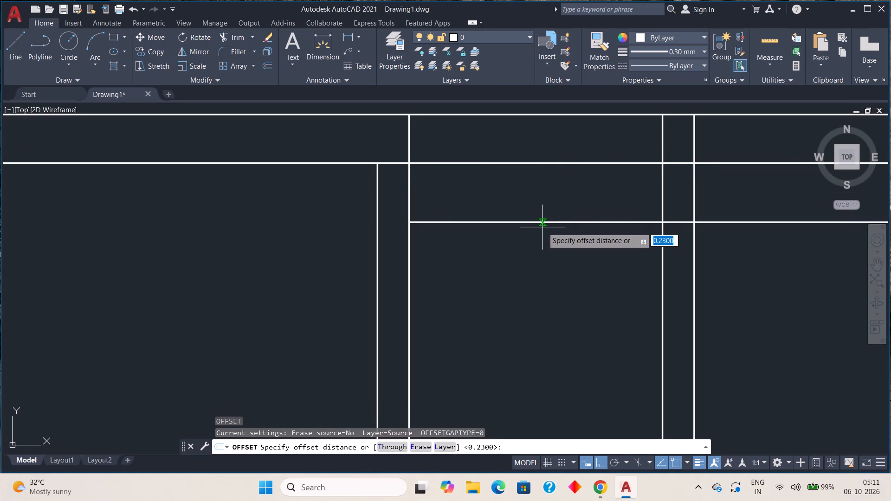
pyautogui.press('.')
pyautogui.press('2')
pyautogui.write('3')
pyautogui.press('space')
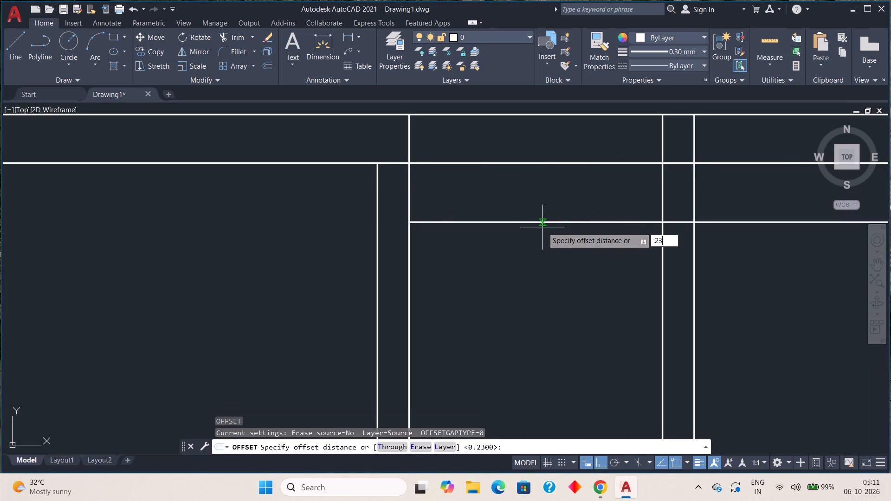
pyautogui.click(542, 221)
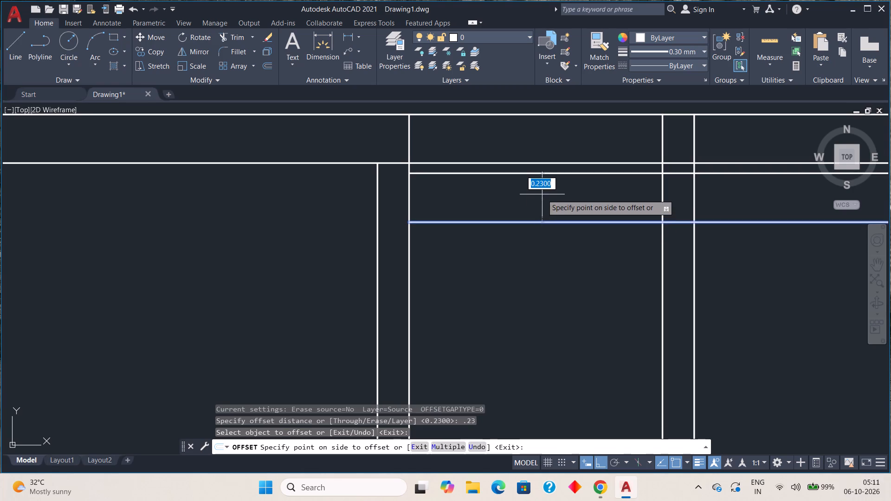
pyautogui.click(542, 194)
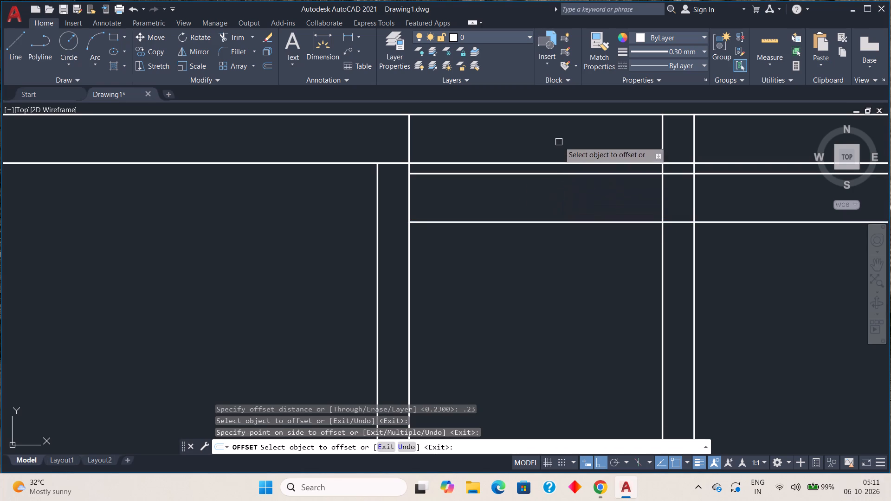
pyautogui.moveTo(557, 136); pyautogui.dragTo(542, 226, button='middle')
pyautogui.press('Escape')
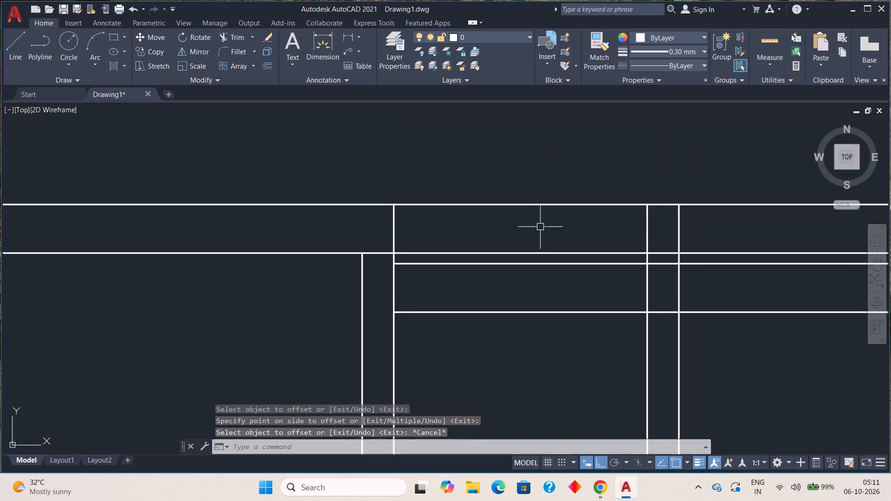
pyautogui.press('Escape')
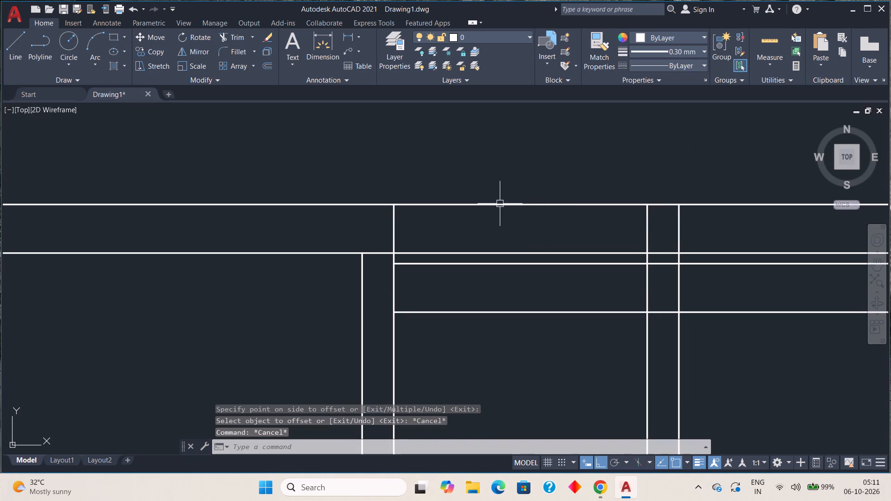
# Trim away the top outer wall's outer line above the left small room.
pyautogui.click(234, 32)
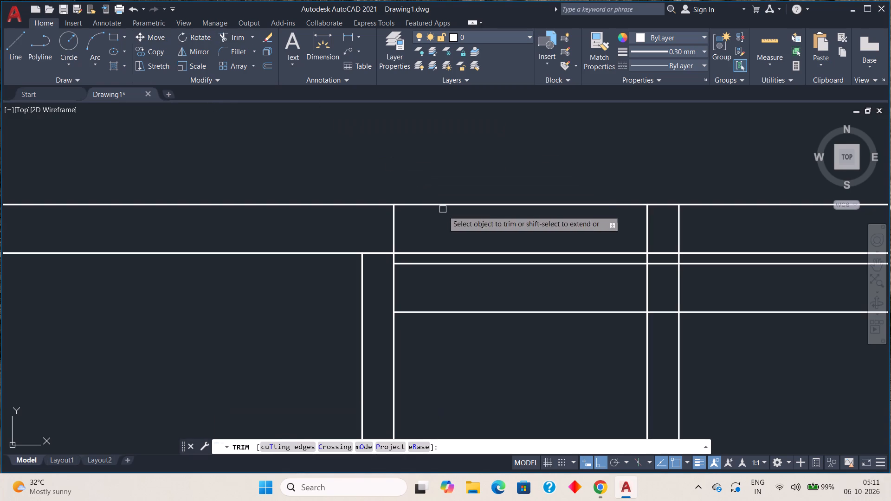
pyautogui.click(445, 204)
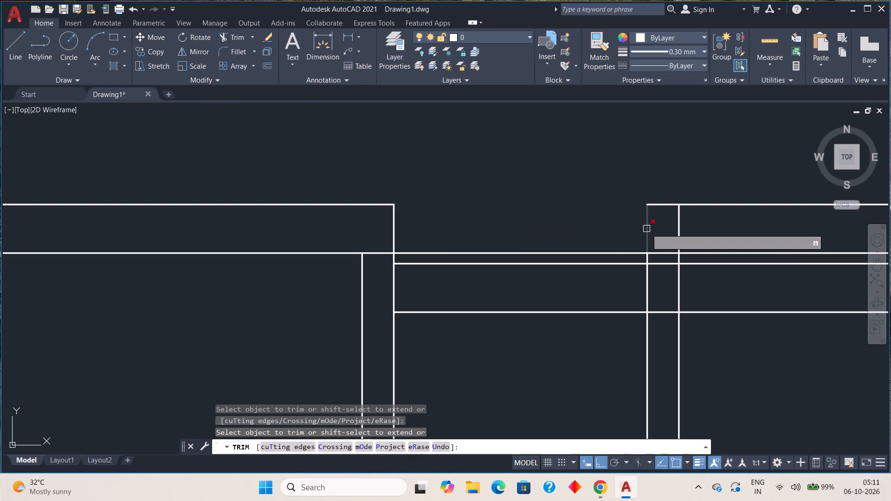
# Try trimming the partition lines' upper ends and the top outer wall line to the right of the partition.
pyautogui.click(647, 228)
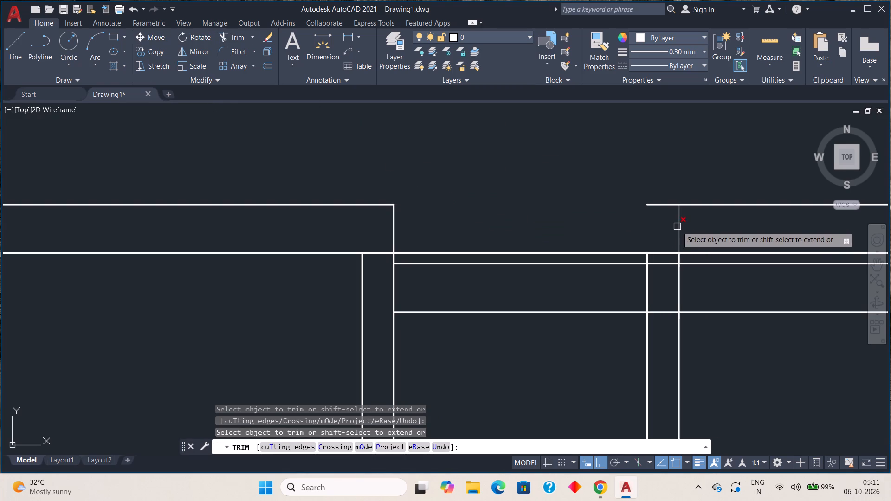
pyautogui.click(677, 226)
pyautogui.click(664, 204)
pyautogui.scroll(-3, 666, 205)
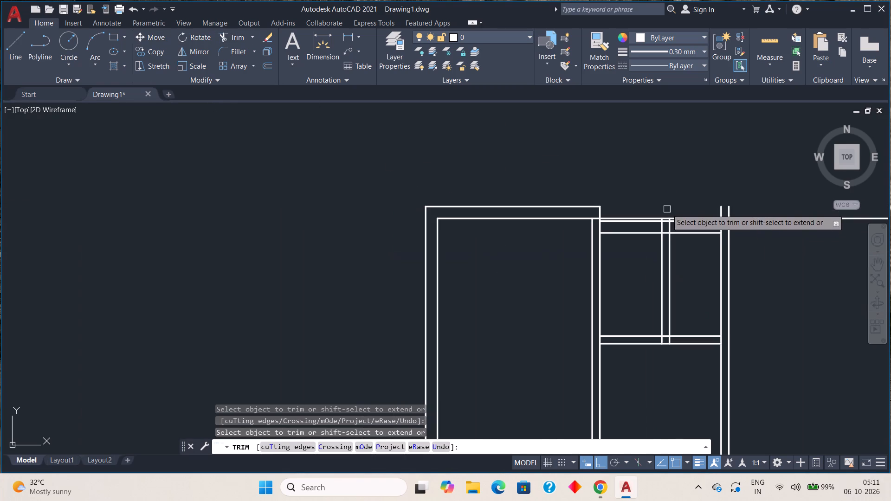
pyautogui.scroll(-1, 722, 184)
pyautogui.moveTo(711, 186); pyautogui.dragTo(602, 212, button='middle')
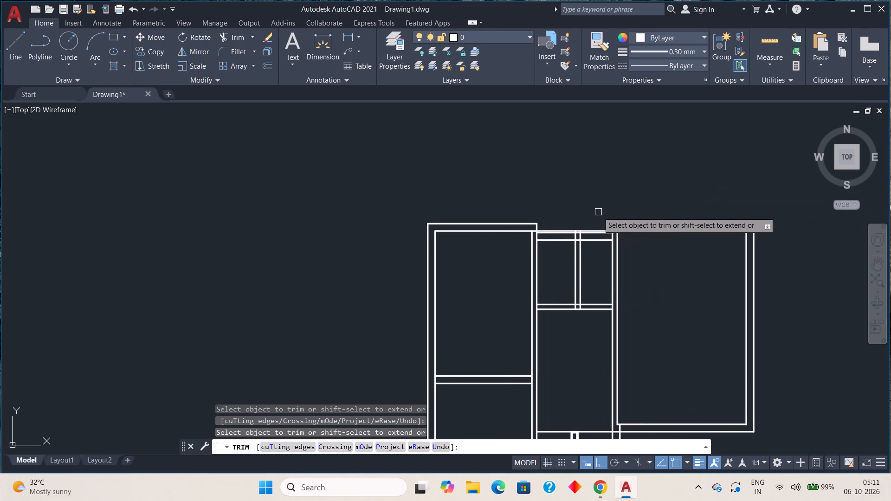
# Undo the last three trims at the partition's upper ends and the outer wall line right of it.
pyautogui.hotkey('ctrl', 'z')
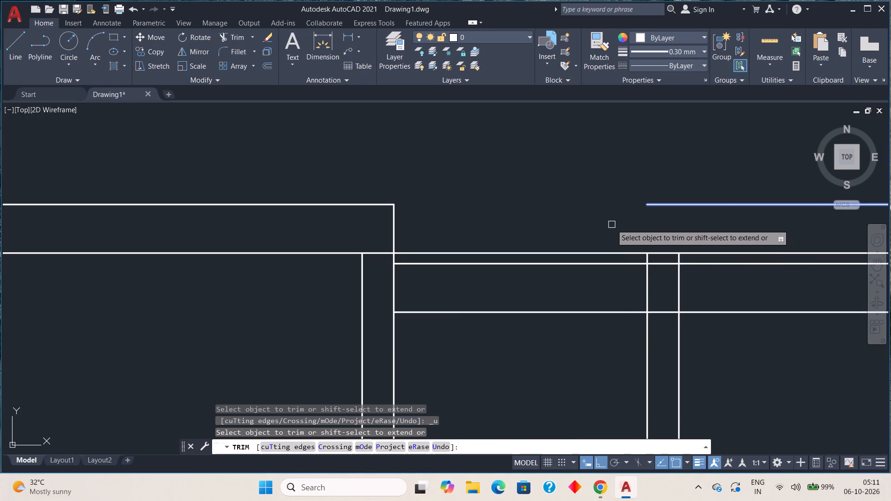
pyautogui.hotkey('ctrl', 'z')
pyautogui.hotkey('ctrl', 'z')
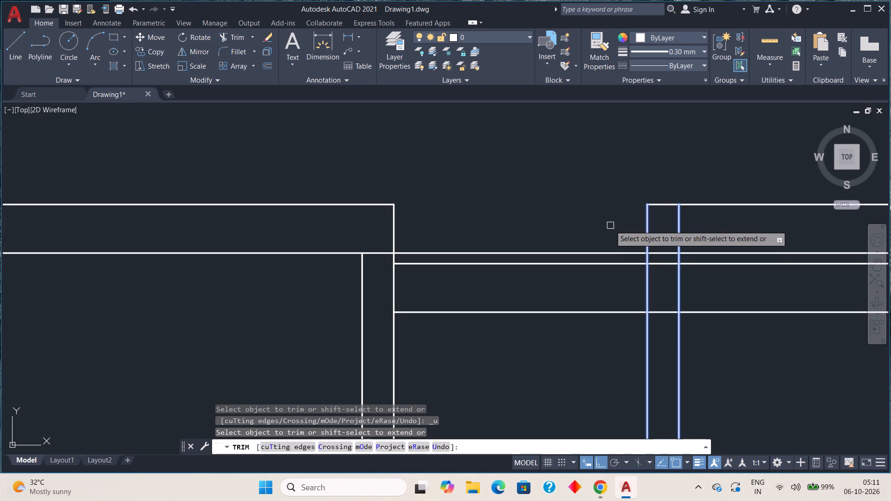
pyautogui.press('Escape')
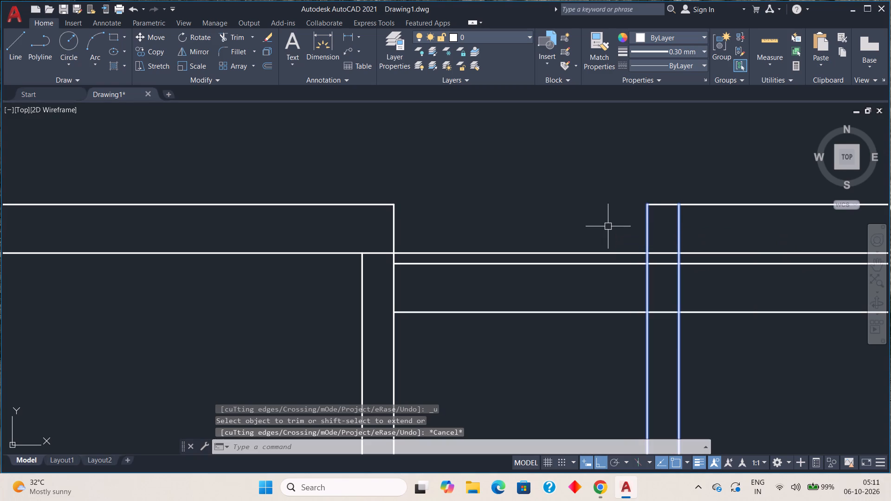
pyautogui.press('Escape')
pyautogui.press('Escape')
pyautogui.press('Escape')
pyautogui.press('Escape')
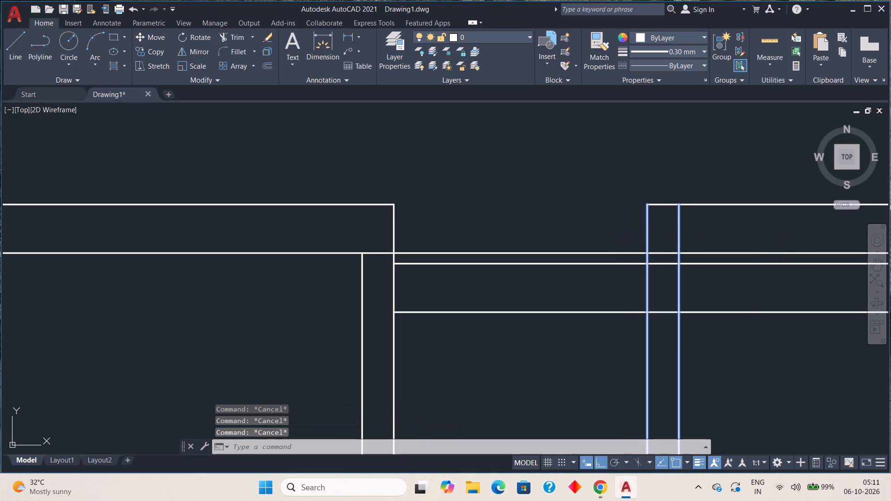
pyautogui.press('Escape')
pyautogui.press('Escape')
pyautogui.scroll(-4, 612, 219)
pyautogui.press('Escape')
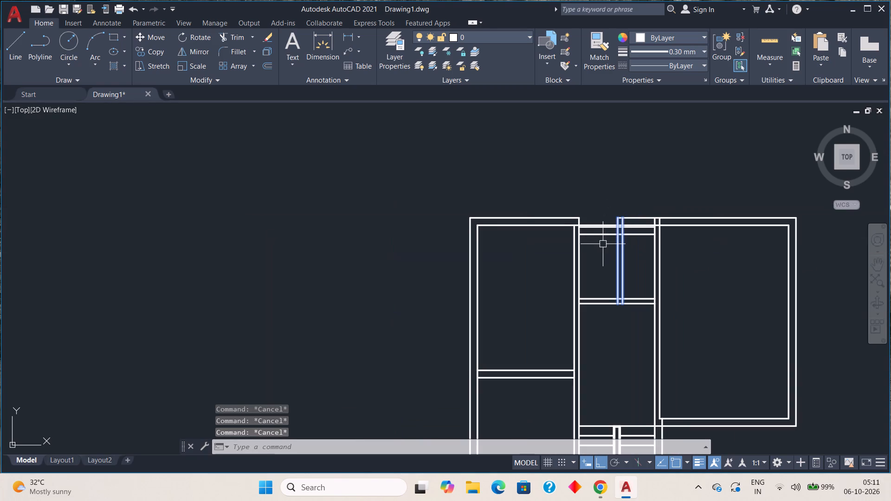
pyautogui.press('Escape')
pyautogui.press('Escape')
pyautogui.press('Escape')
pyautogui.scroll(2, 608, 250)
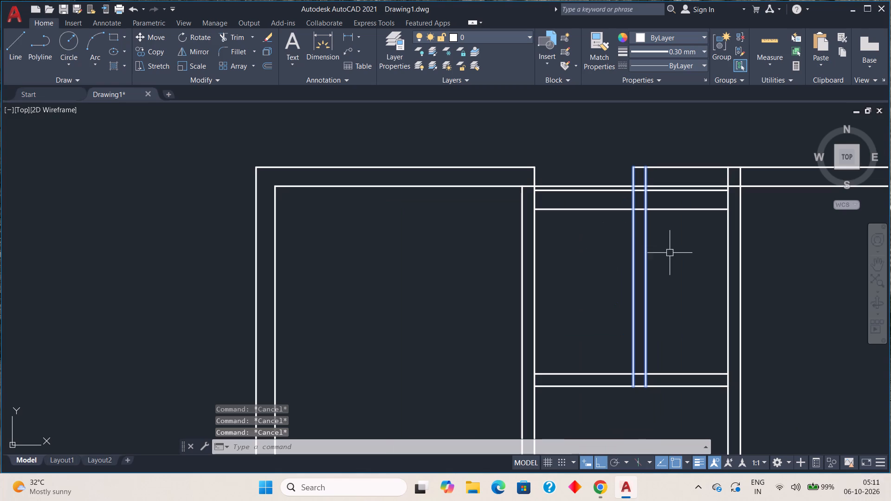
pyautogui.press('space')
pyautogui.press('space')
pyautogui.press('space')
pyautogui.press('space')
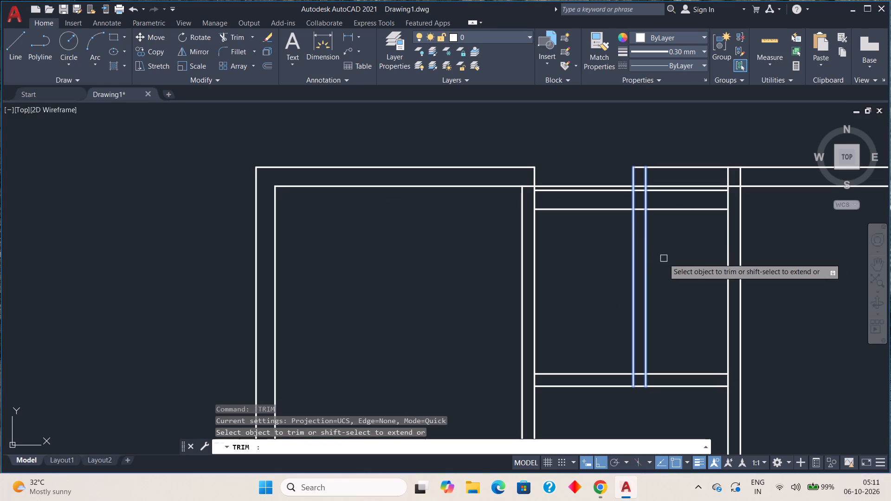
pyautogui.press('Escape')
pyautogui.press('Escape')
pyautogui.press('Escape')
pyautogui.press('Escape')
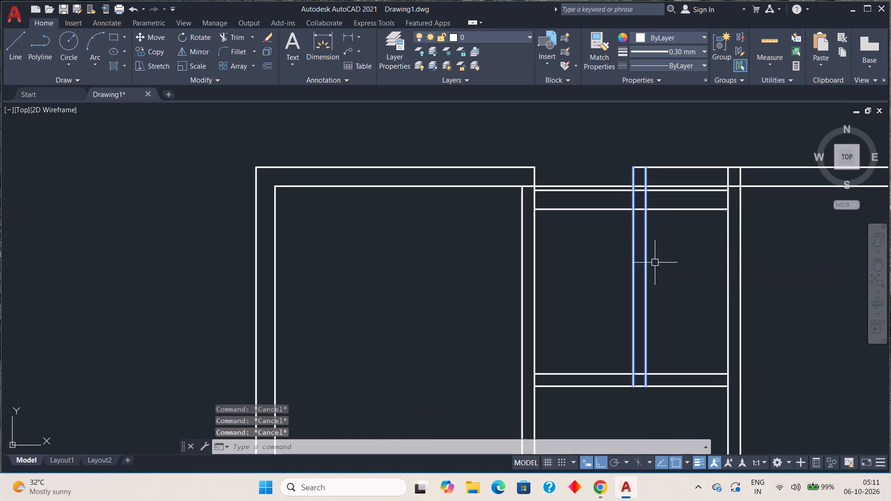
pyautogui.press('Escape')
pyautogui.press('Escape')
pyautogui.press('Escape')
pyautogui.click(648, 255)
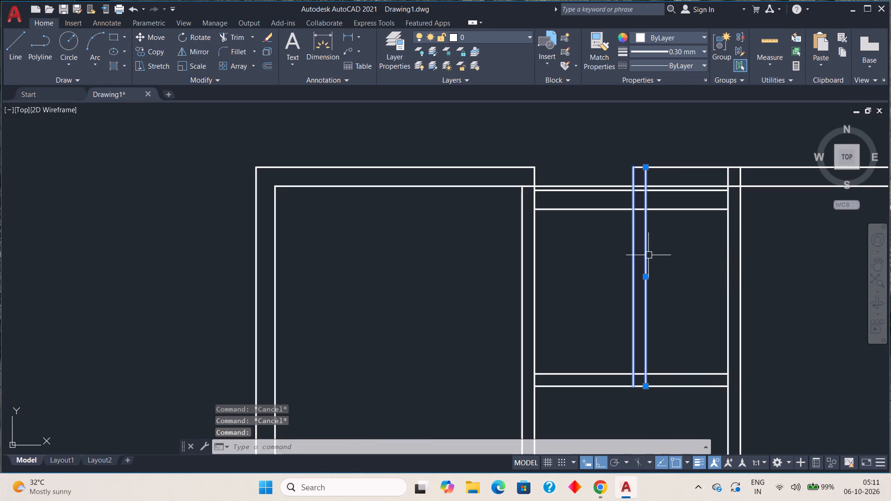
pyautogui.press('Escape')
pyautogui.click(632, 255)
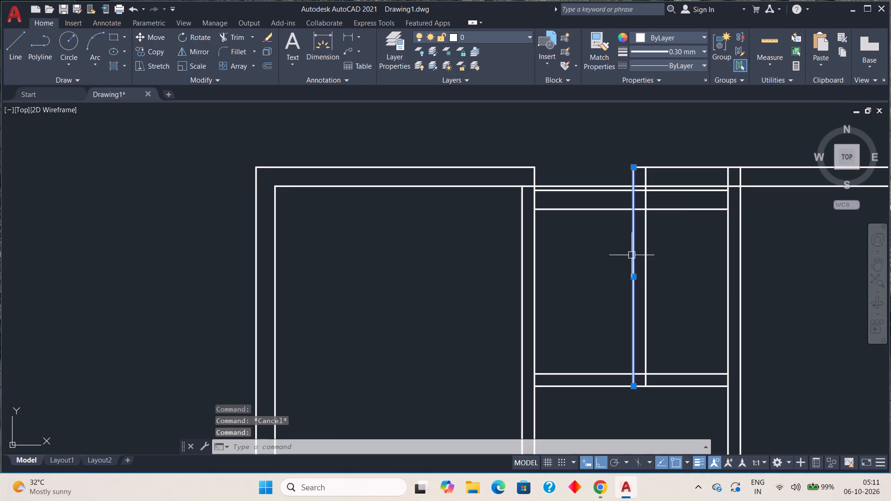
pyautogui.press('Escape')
# Trim the outer wall line above the right small room, both partition ends above the inner wall line, and the short piece capping them.
pyautogui.scroll(-1, 684, 243)
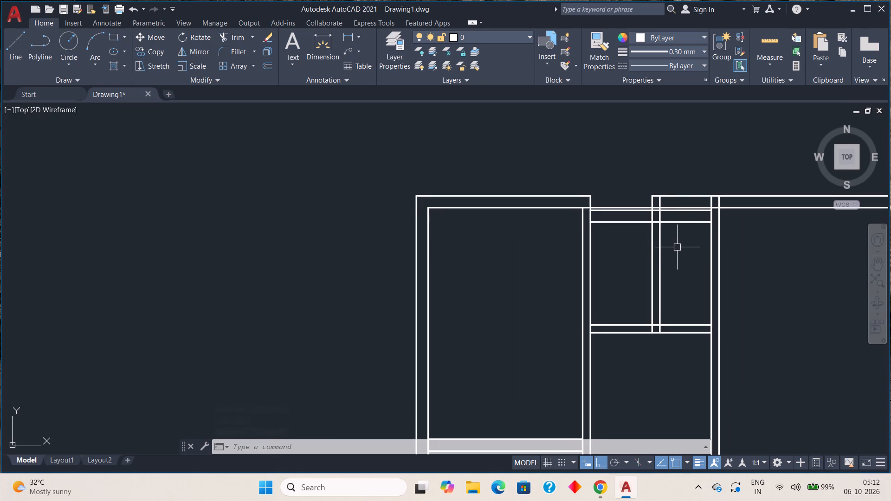
pyautogui.moveTo(660, 254); pyautogui.dragTo(585, 283, button='middle')
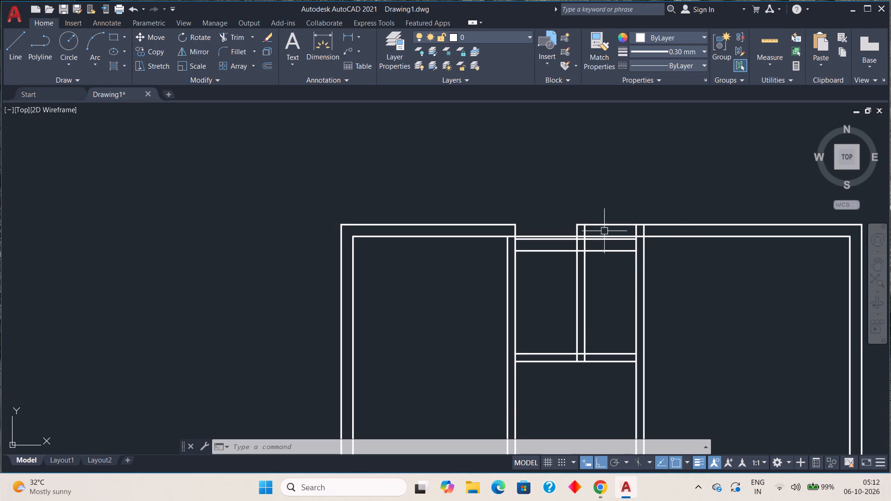
pyautogui.scroll(3, 607, 221)
pyautogui.scroll(-2, 607, 221)
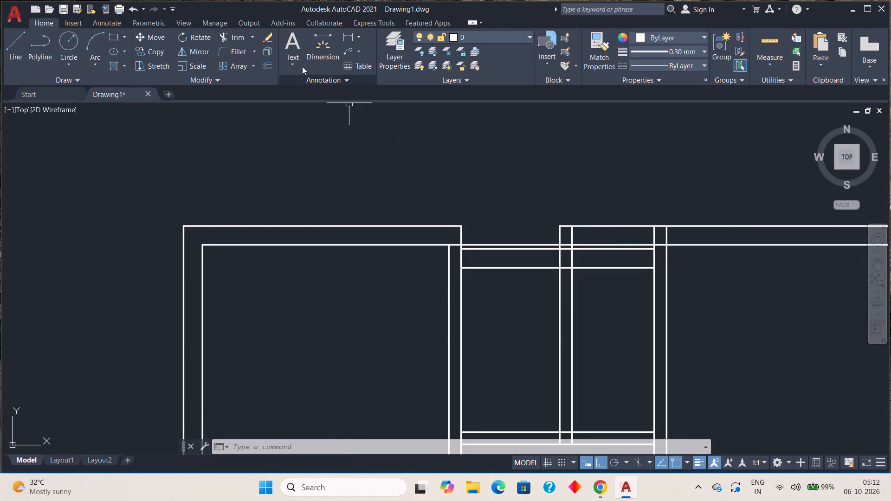
pyautogui.click(240, 41)
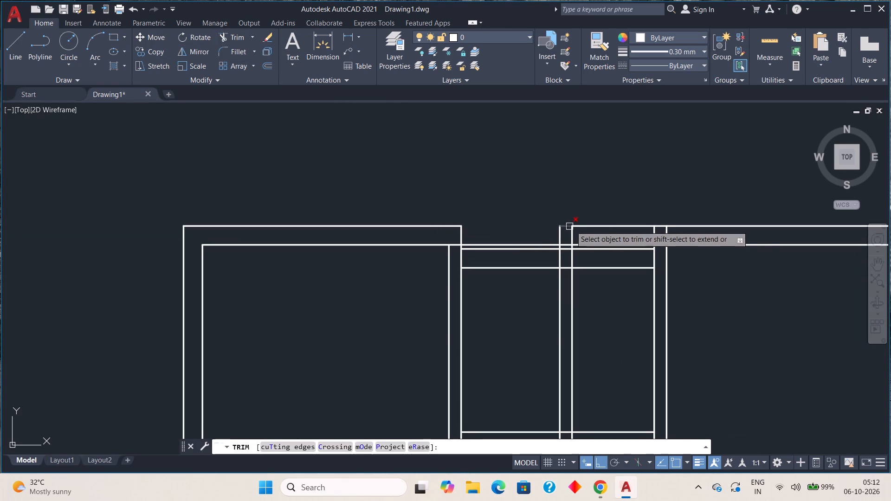
pyautogui.click(597, 225)
pyautogui.click(572, 235)
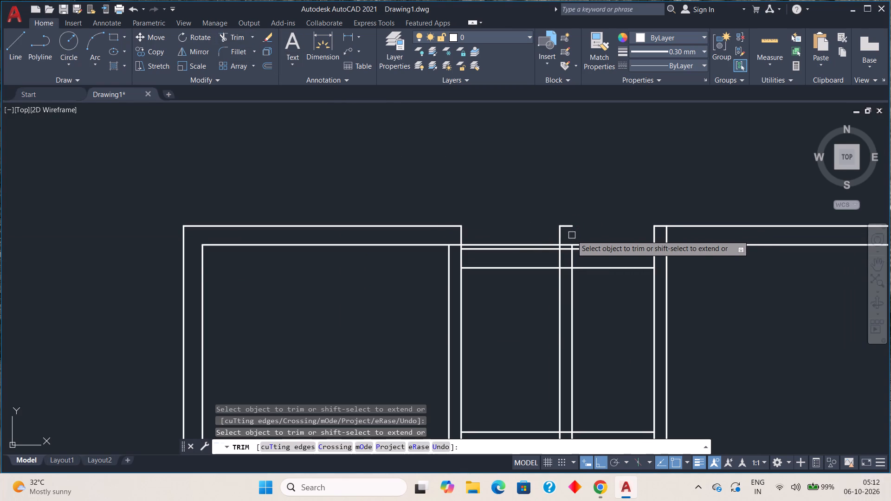
pyautogui.click(558, 235)
pyautogui.click(566, 226)
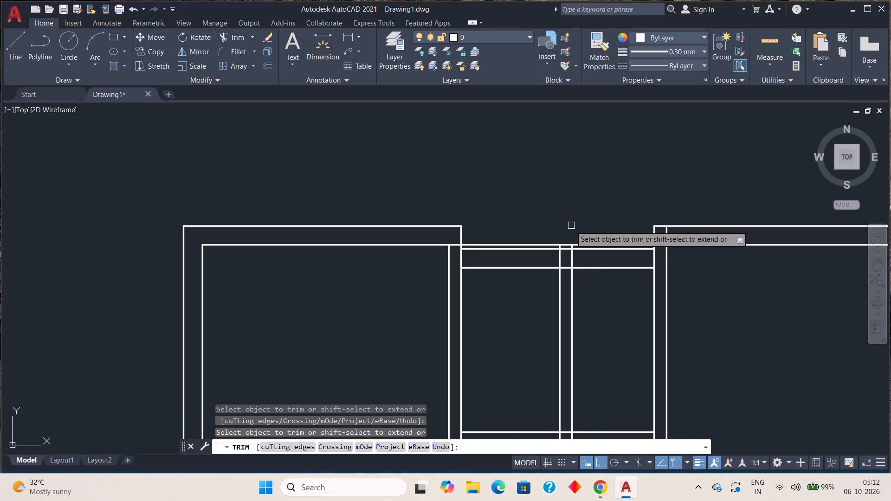
# Trim away both lines of the right small room's lower wall, from the partition to the bay's right wall.
pyautogui.scroll(-2, 638, 180)
pyautogui.moveTo(664, 257); pyautogui.dragTo(639, 283, button='middle')
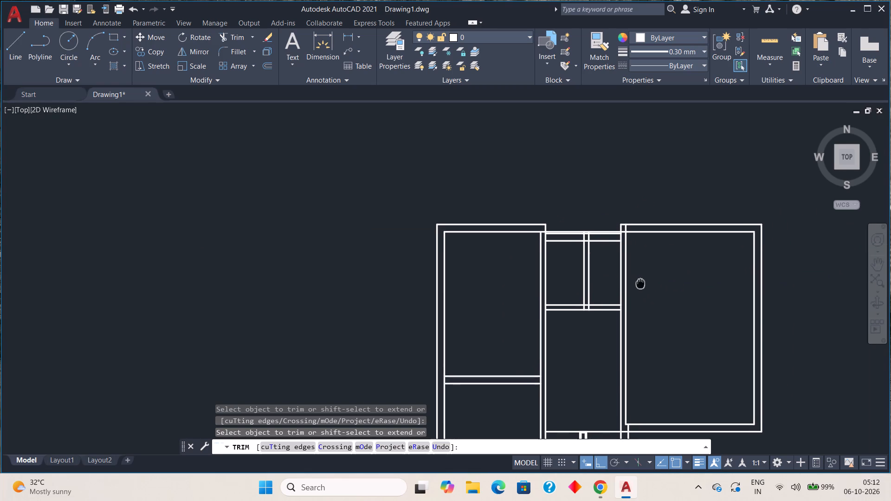
pyautogui.moveTo(639, 283); pyautogui.dragTo(632, 290, button='middle')
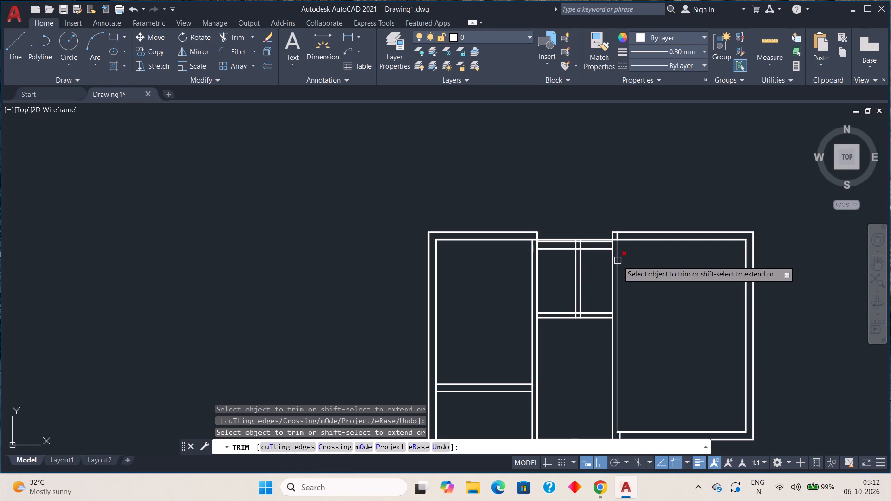
pyautogui.moveTo(590, 293); pyautogui.dragTo(589, 332)
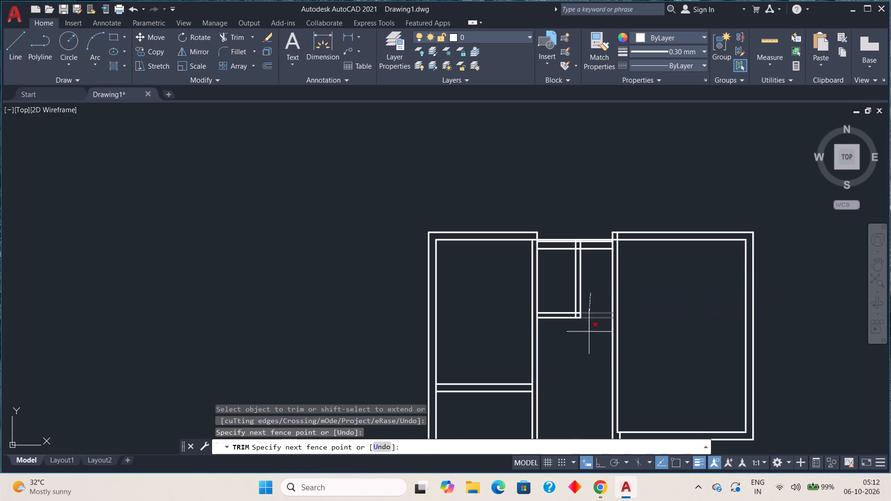
pyautogui.moveTo(589, 332); pyautogui.dragTo(588, 335)
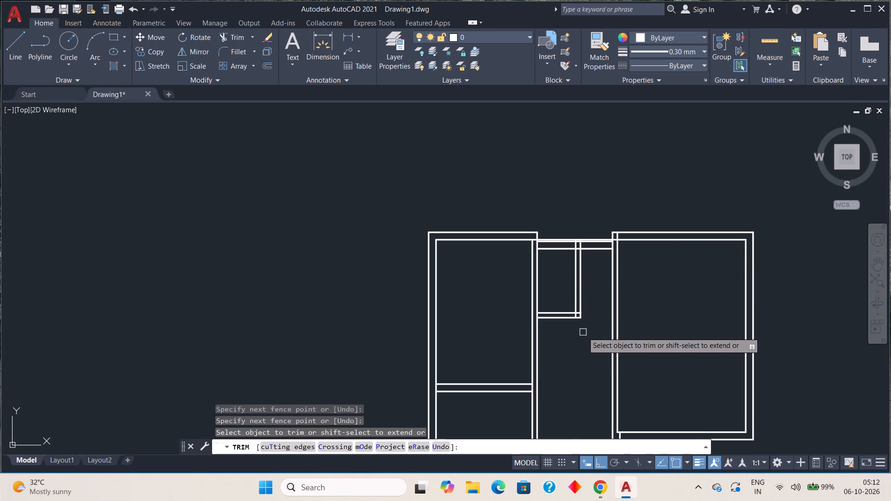
pyautogui.press('Escape')
pyautogui.press('Escape')
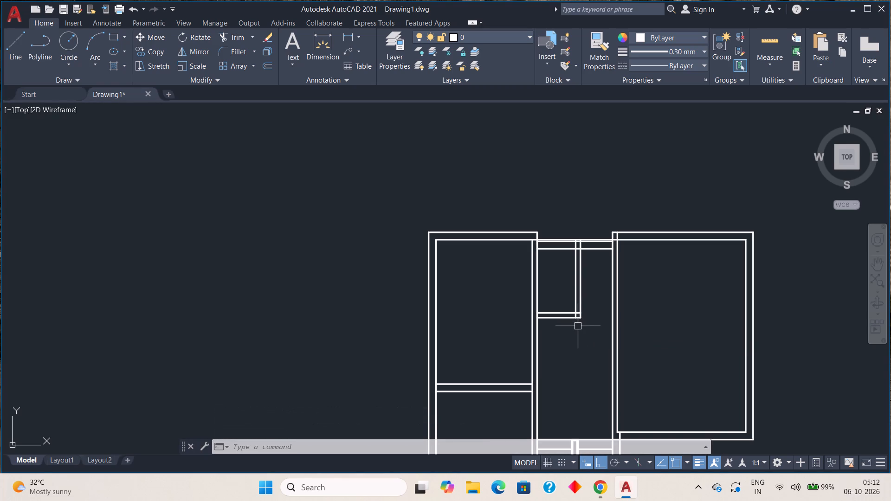
# Offset the top-centre bay's inner top wall line 0.9 downward, across both small rooms.
pyautogui.press('o')
pyautogui.press('Return')
pyautogui.scroll(3, 601, 264)
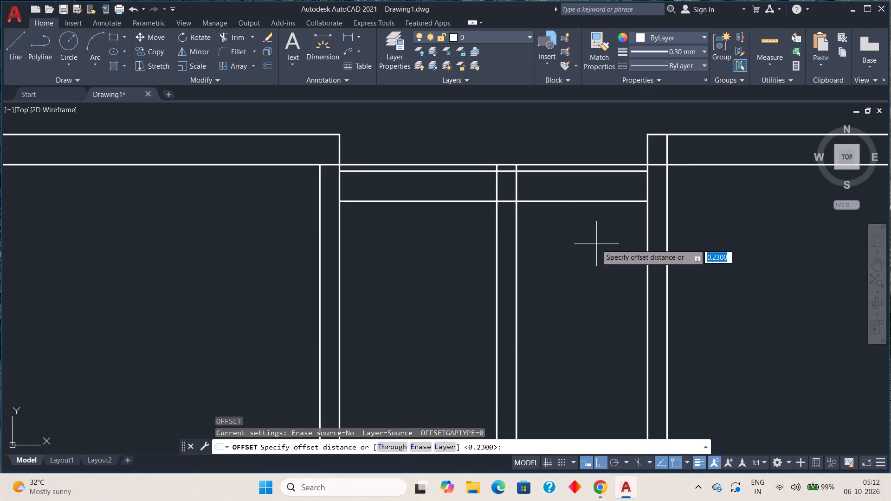
pyautogui.press('.')
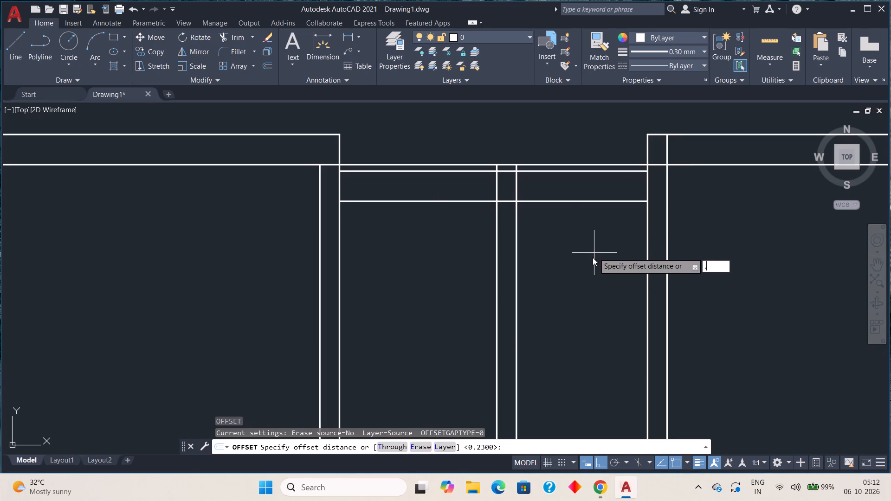
pyautogui.press('0')
pyautogui.press('BackSpace')
pyautogui.write('9')
pyautogui.press('space')
pyautogui.click(577, 203)
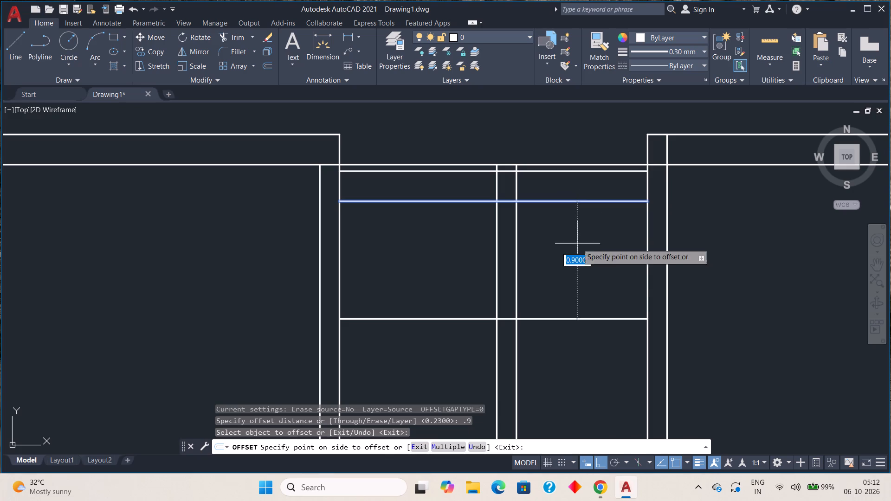
pyautogui.click(577, 269)
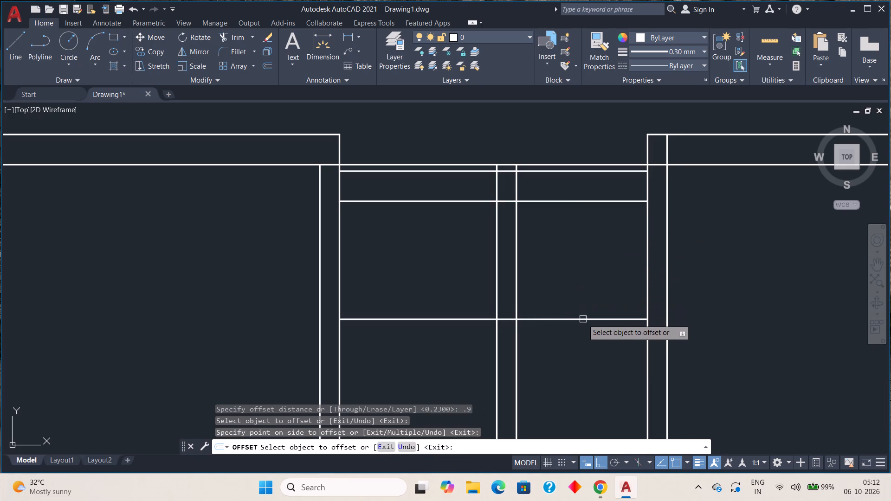
# Offset the new horizontal line another 0.15 downward to give the cross wall its thickness.
pyautogui.click(585, 317)
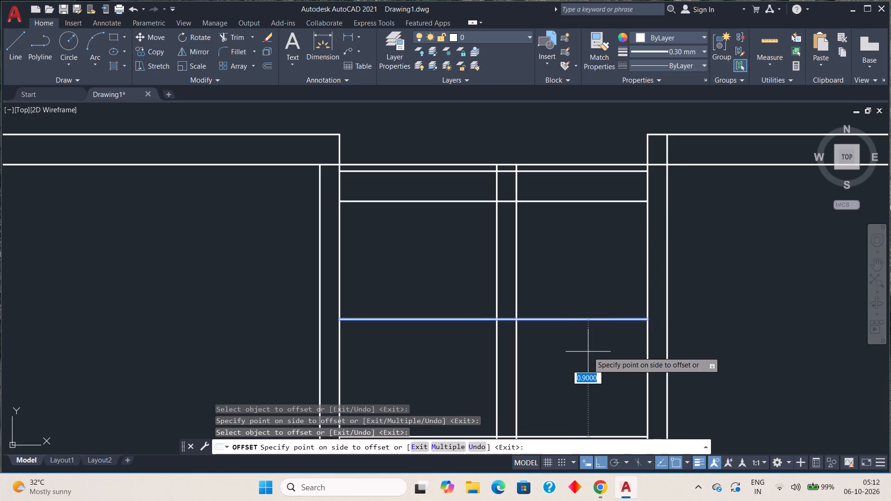
pyautogui.press('.')
pyautogui.press('1')
pyautogui.press('5')
pyautogui.press('space')
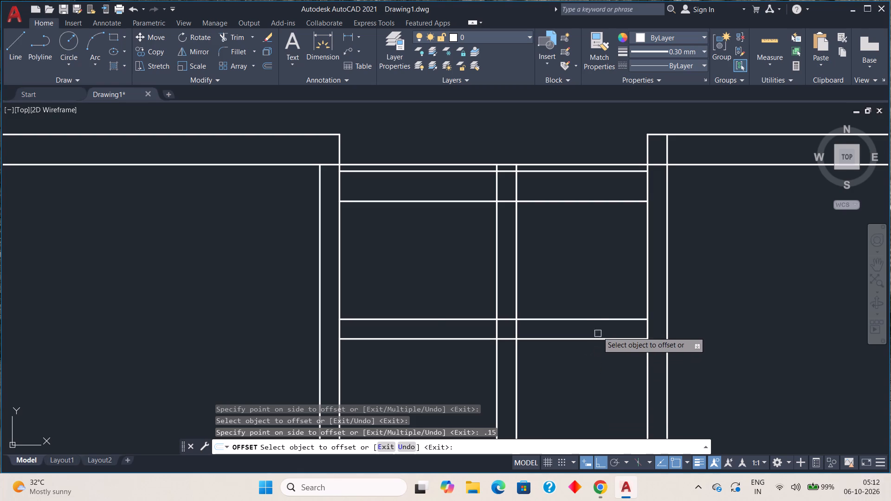
pyautogui.scroll(-1, 600, 318)
pyautogui.press('Escape')
pyautogui.press('Escape')
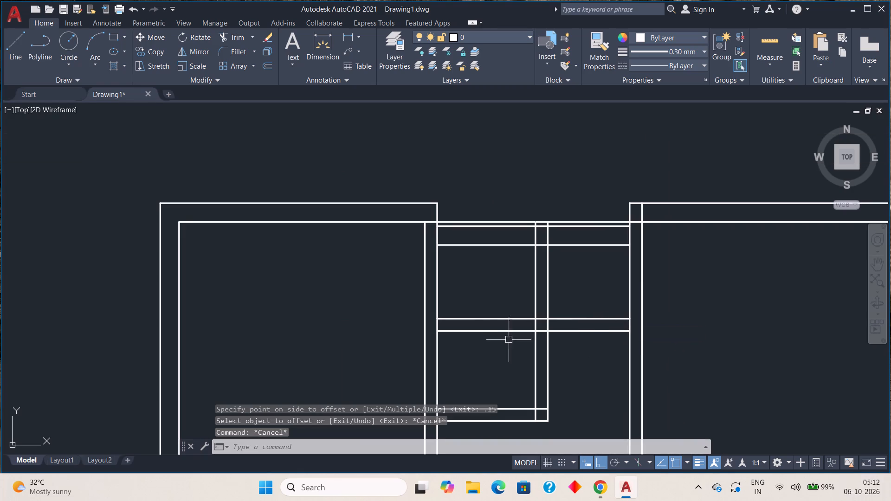
# Trim both lines of the new cross wall inside the left small room, from the bay's left wall to the partition.
pyautogui.press('t')
pyautogui.press('r')
pyautogui.press('space')
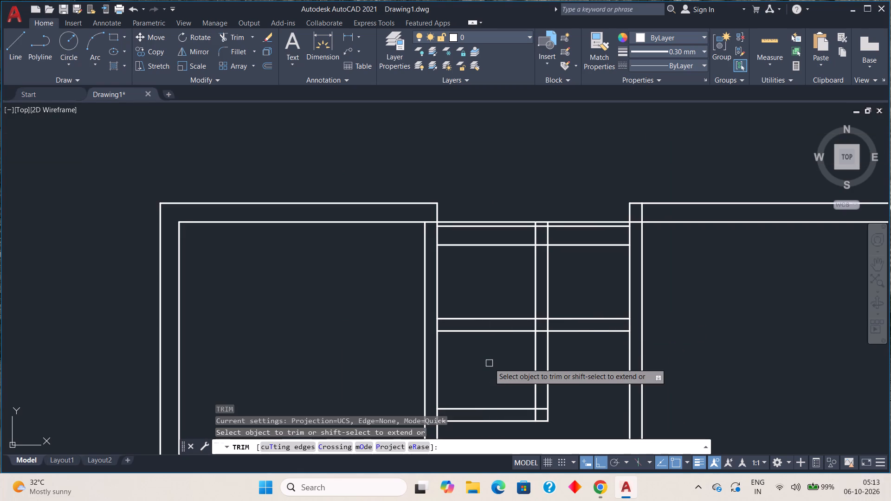
pyautogui.moveTo(490, 361); pyautogui.dragTo(493, 355)
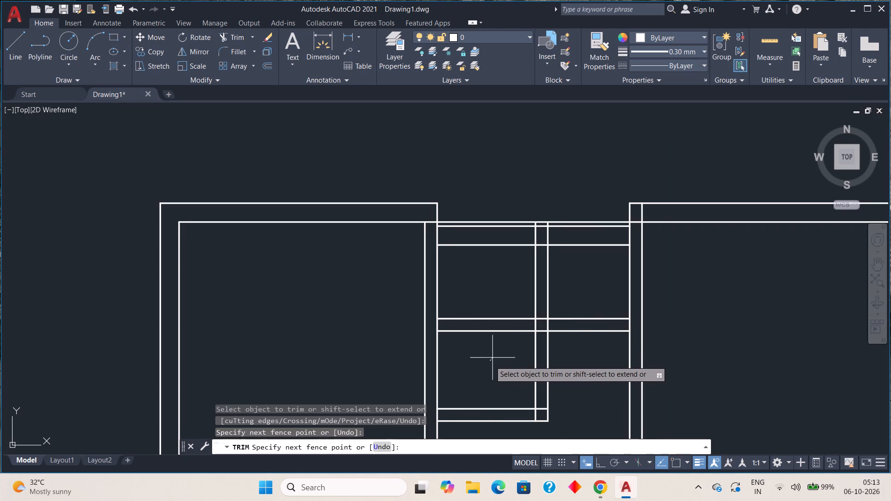
pyautogui.moveTo(493, 355); pyautogui.dragTo(495, 295)
pyautogui.scroll(-1, 501, 313)
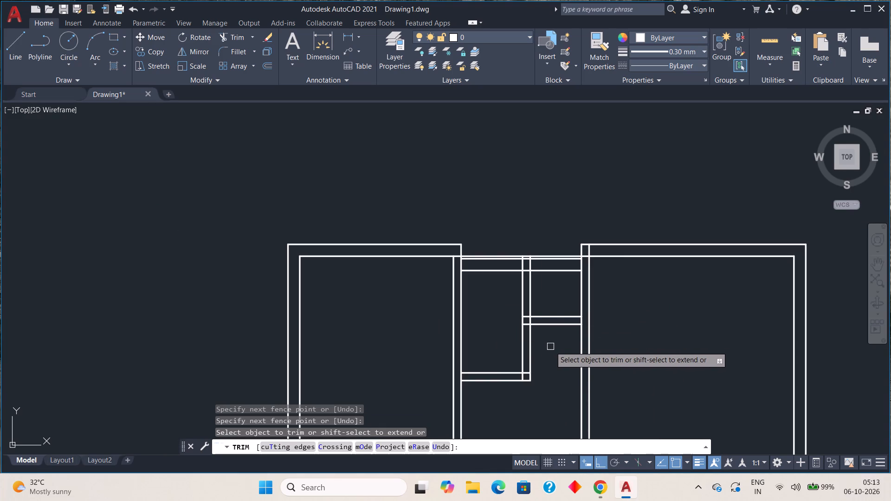
pyautogui.scroll(-2, 548, 347)
pyautogui.moveTo(542, 362); pyautogui.dragTo(538, 290, button='middle')
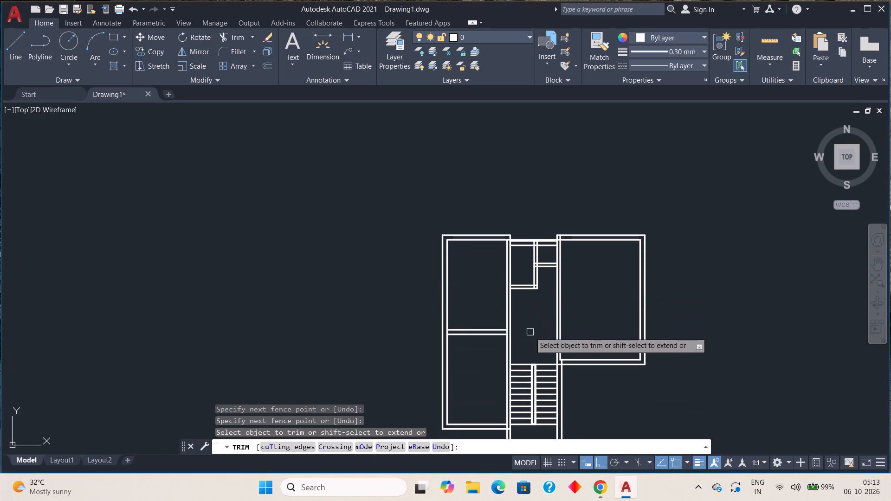
pyautogui.press('Escape')
pyautogui.press('Escape')
pyautogui.press('Escape')
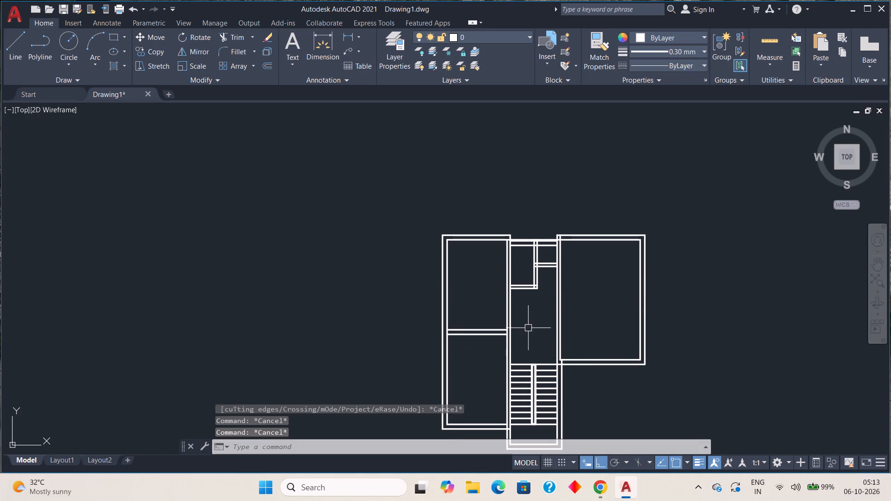
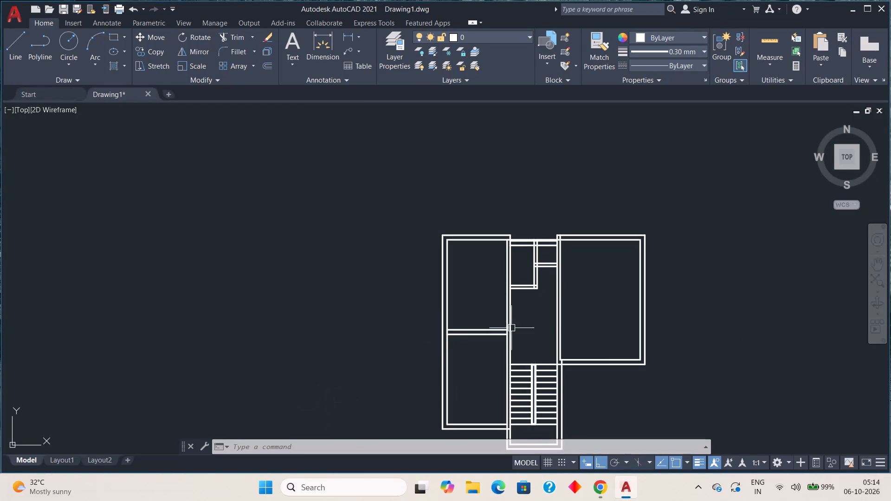
# Examine the whole floor plan around the central bay, its small rooms and the staircase.
pyautogui.moveTo(542, 334); pyautogui.dragTo(539, 331, button='middle')
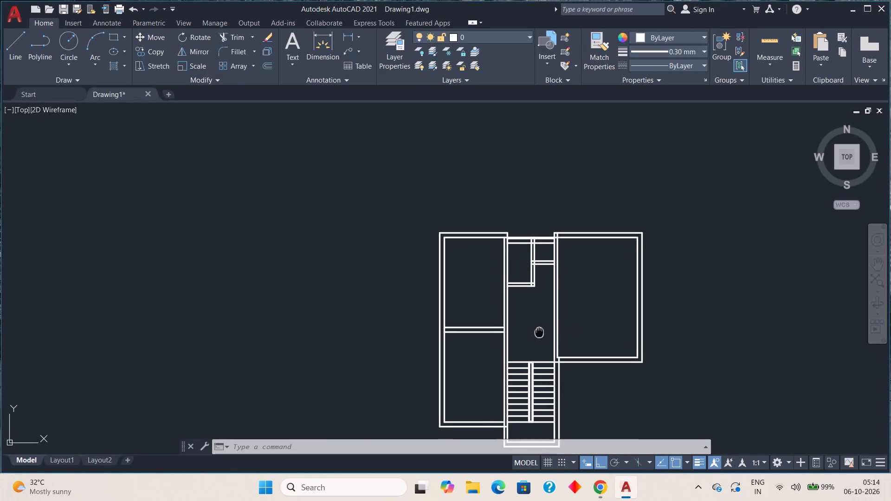
pyautogui.moveTo(539, 331); pyautogui.dragTo(518, 297, button='middle')
pyautogui.scroll(1, 517, 288)
pyautogui.moveTo(517, 289); pyautogui.dragTo(516, 269, button='middle')
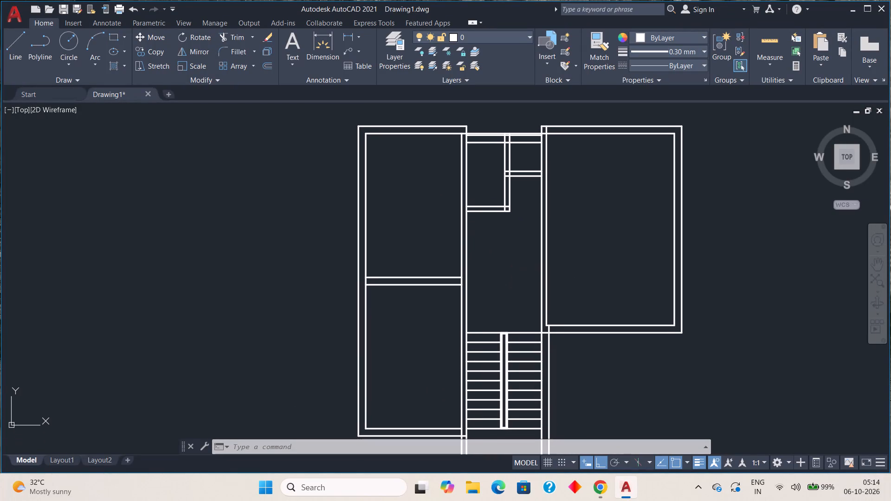
pyautogui.scroll(-1, 515, 267)
pyautogui.middleClick(515, 267)
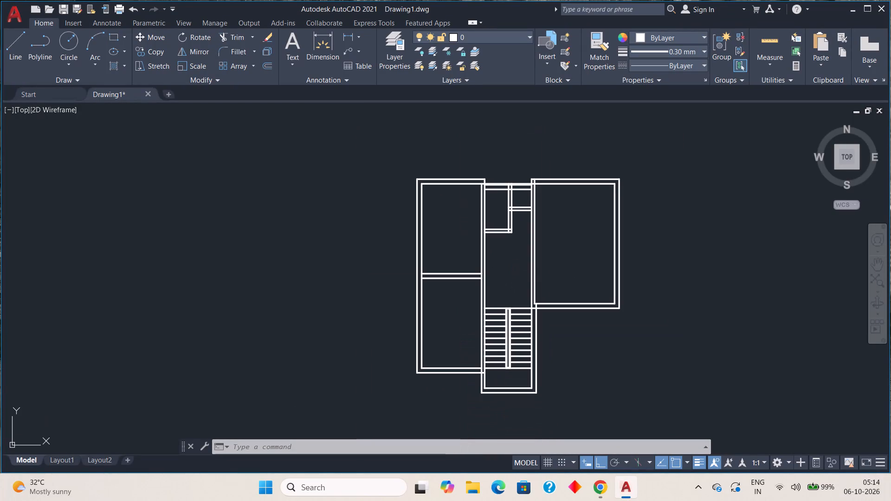
pyautogui.scroll(1, 515, 267)
pyautogui.moveTo(513, 268); pyautogui.dragTo(512, 257, button='middle')
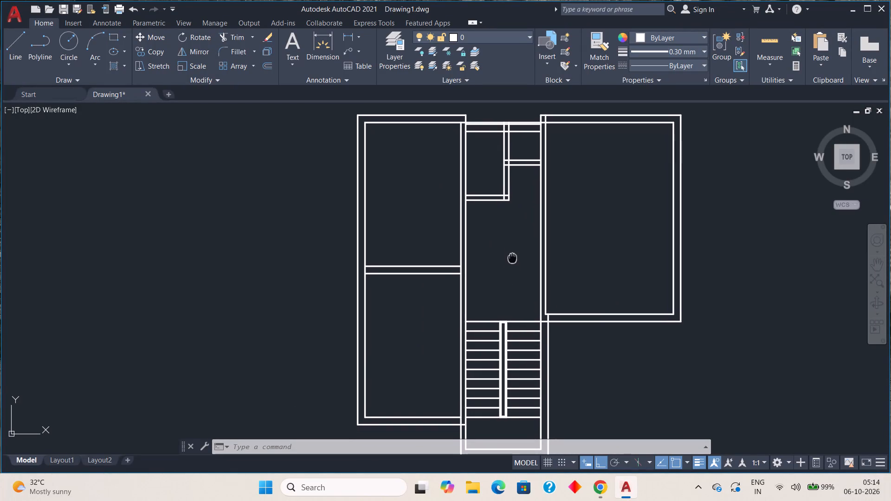
pyautogui.moveTo(512, 257); pyautogui.dragTo(512, 257, button='middle')
pyautogui.scroll(-1, 512, 257)
pyautogui.moveTo(512, 257); pyautogui.dragTo(216, 269, button='middle')
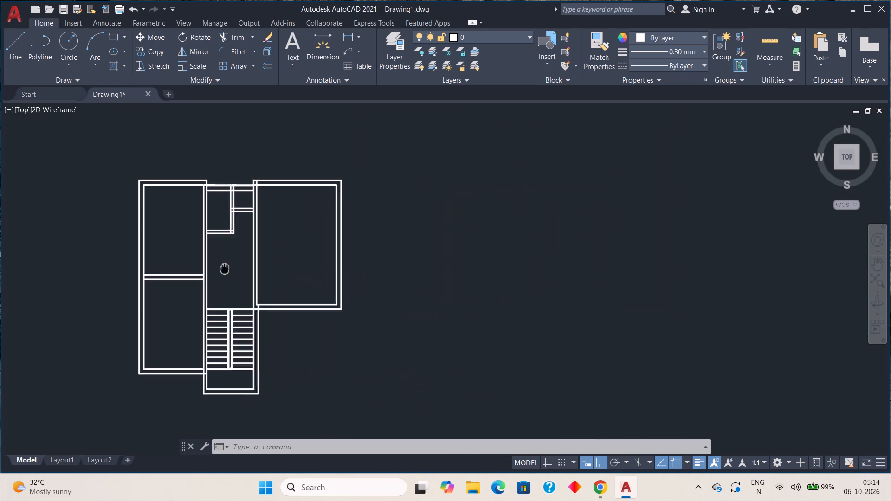
pyautogui.moveTo(216, 269); pyautogui.dragTo(392, 252, button='middle')
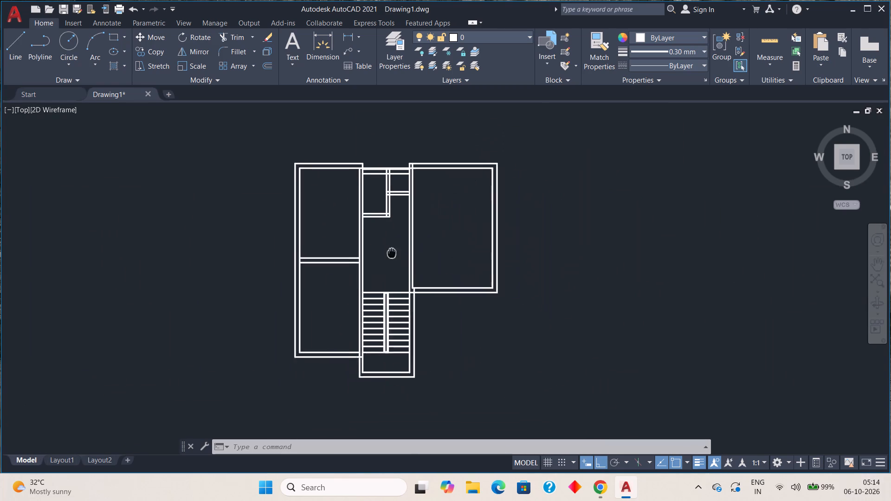
pyautogui.moveTo(392, 252); pyautogui.dragTo(411, 258, button='middle')
pyautogui.scroll(1, 411, 258)
pyautogui.moveTo(414, 270); pyautogui.dragTo(438, 272, button='middle')
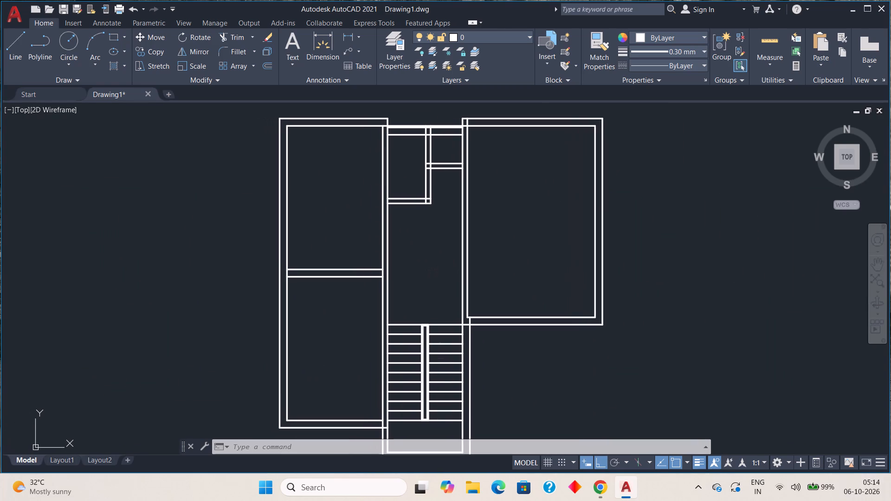
pyautogui.scroll(-1, 438, 272)
pyautogui.middleClick(438, 272)
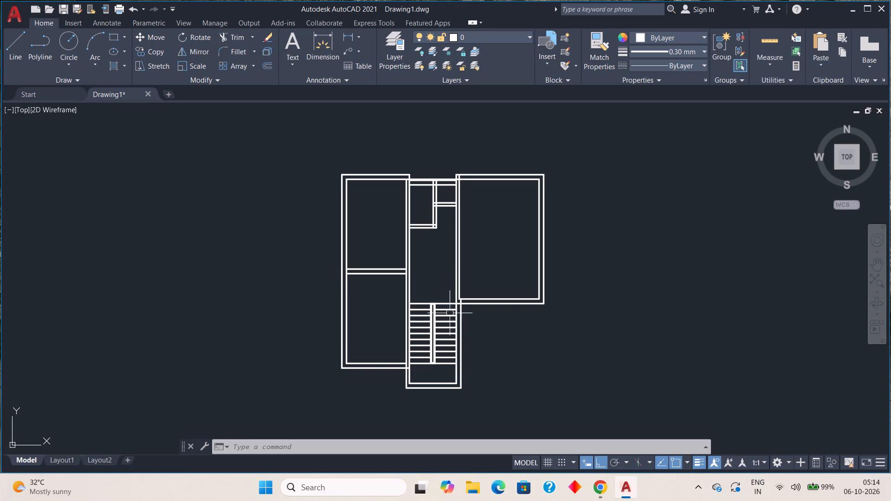
# Offset the stairwell's inner left wall line 0.23 outward, toward the lower-left room.
pyautogui.scroll(3, 402, 377)
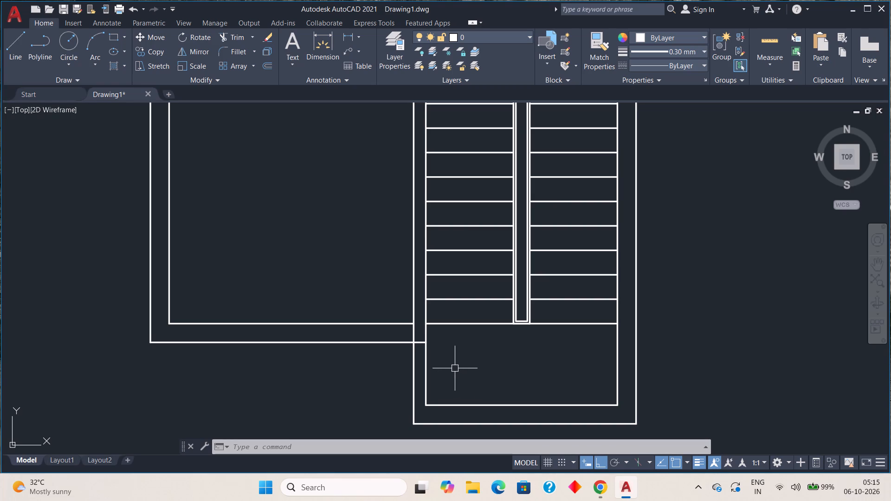
pyautogui.press('o')
pyautogui.press('Return')
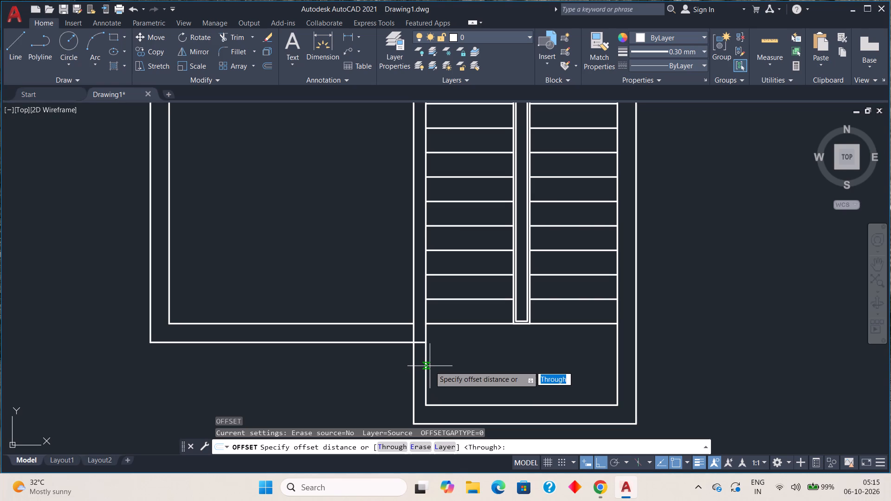
pyautogui.press('.')
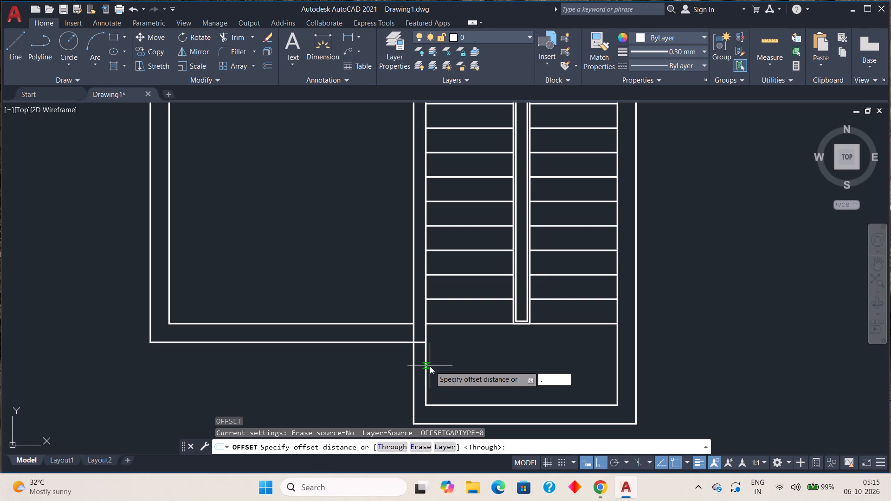
pyautogui.press('2')
pyautogui.write('3')
pyautogui.press('space')
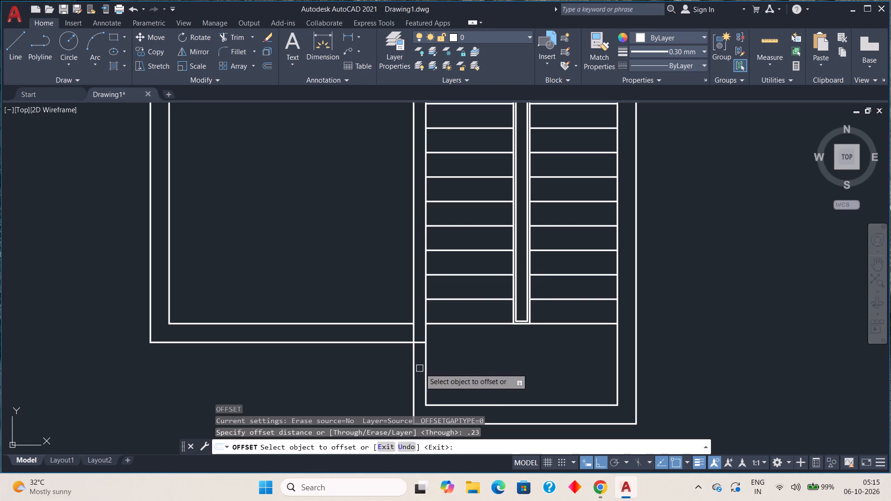
pyautogui.click(426, 367)
pyautogui.click(379, 375)
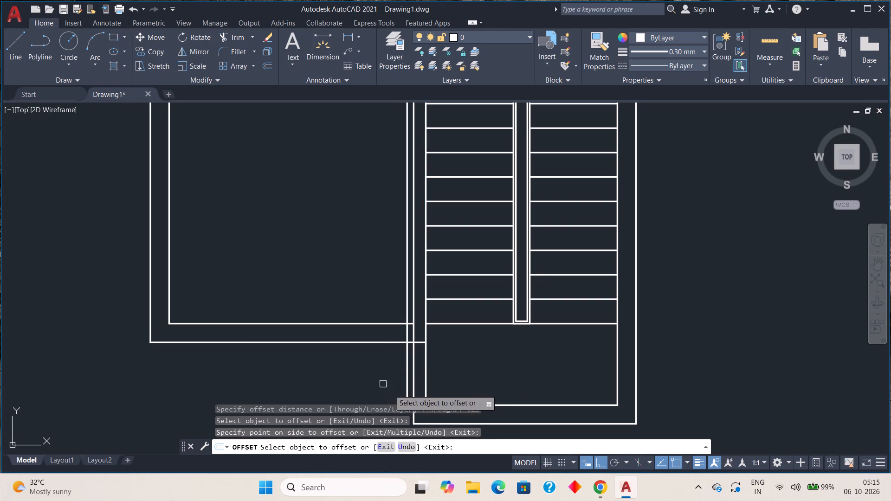
pyautogui.scroll(-1, 426, 394)
pyautogui.moveTo(431, 360); pyautogui.dragTo(420, 289, button='middle')
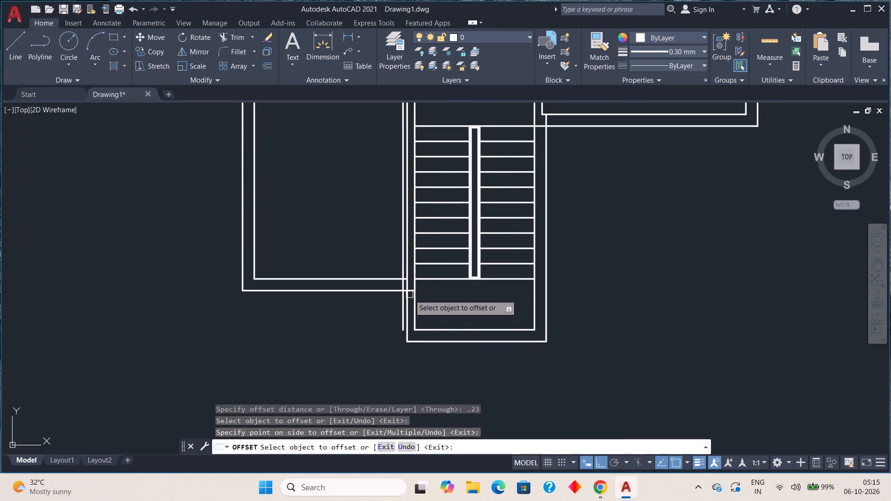
pyautogui.press('Escape')
pyautogui.press('Escape')
# Fillet the new offset line with the stairwell's outer bottom wall line to form a square corner.
pyautogui.press('f')
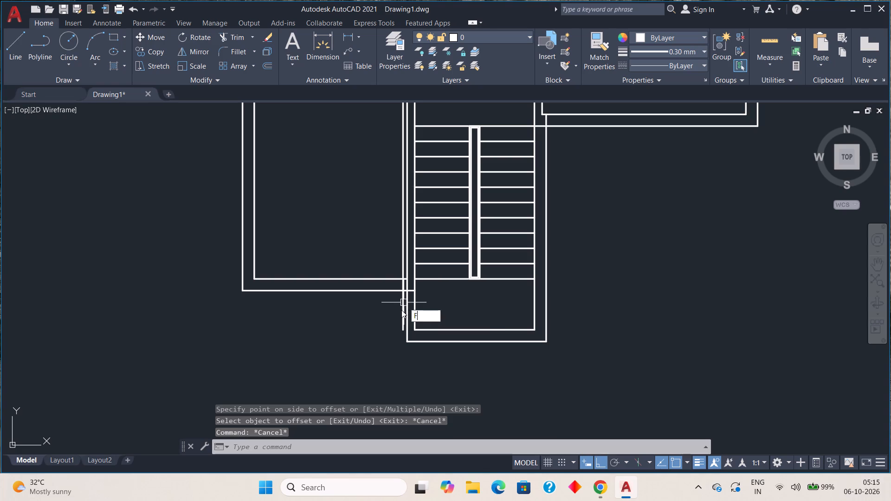
pyautogui.press('space')
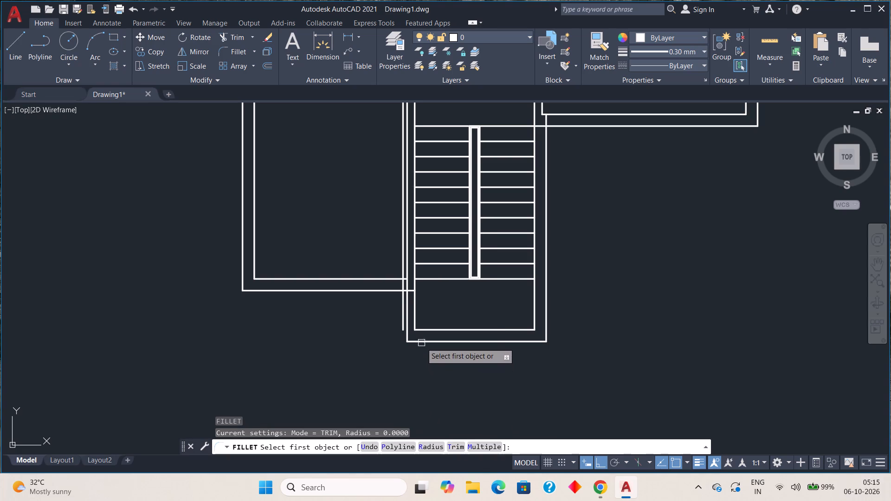
pyautogui.click(421, 341)
pyautogui.scroll(3, 399, 323)
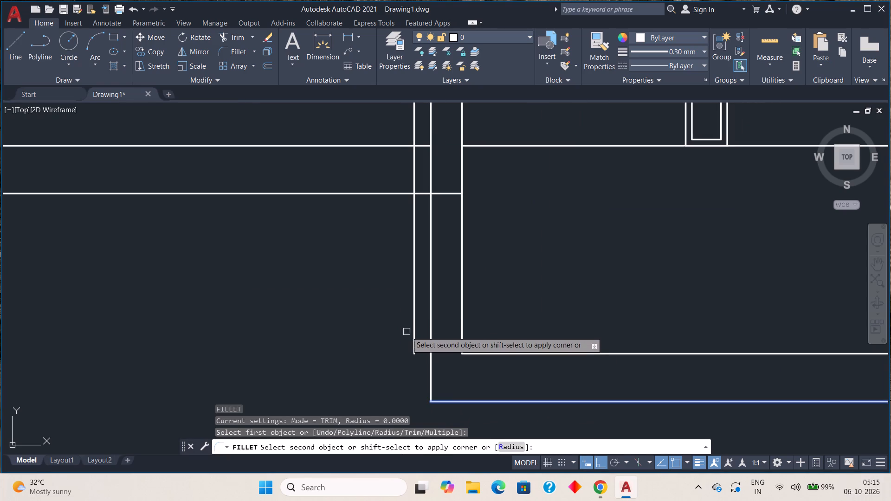
pyautogui.click(412, 335)
pyautogui.scroll(-2, 442, 369)
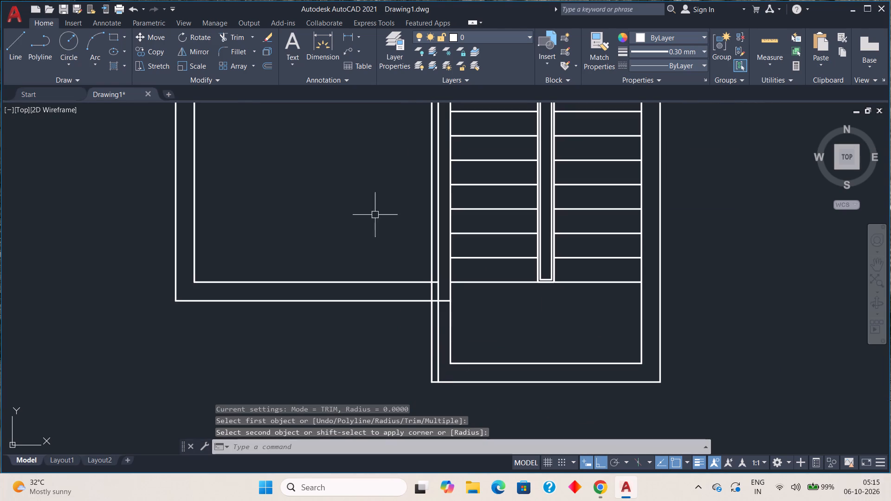
# Trim the old outer stairwell line below the lower-left room's inner bottom line, and the new offset line above it.
pyautogui.click(231, 38)
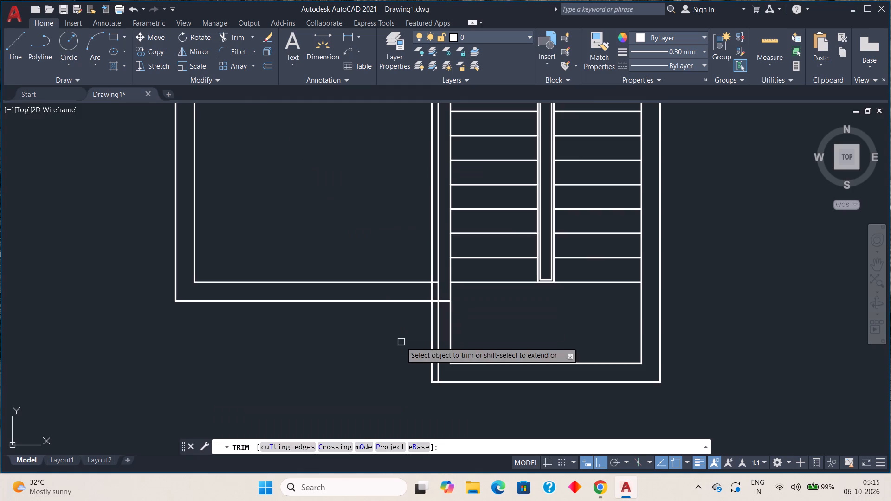
pyautogui.scroll(2, 428, 339)
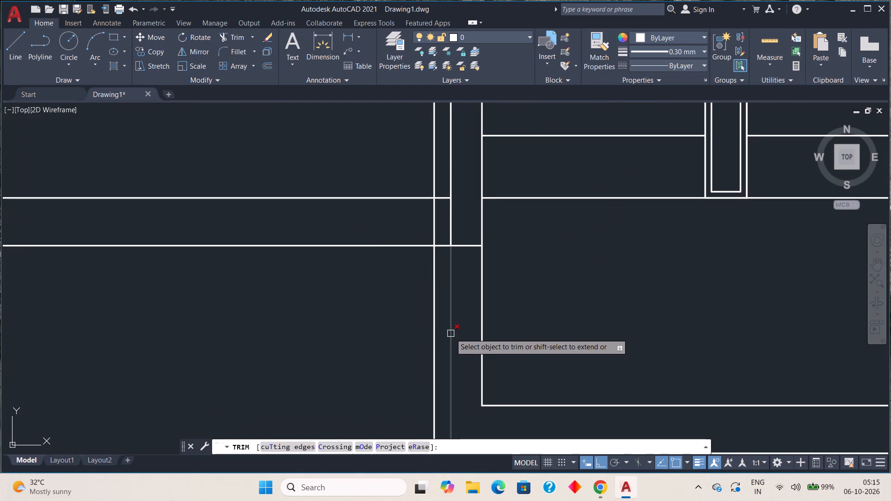
pyautogui.click(451, 334)
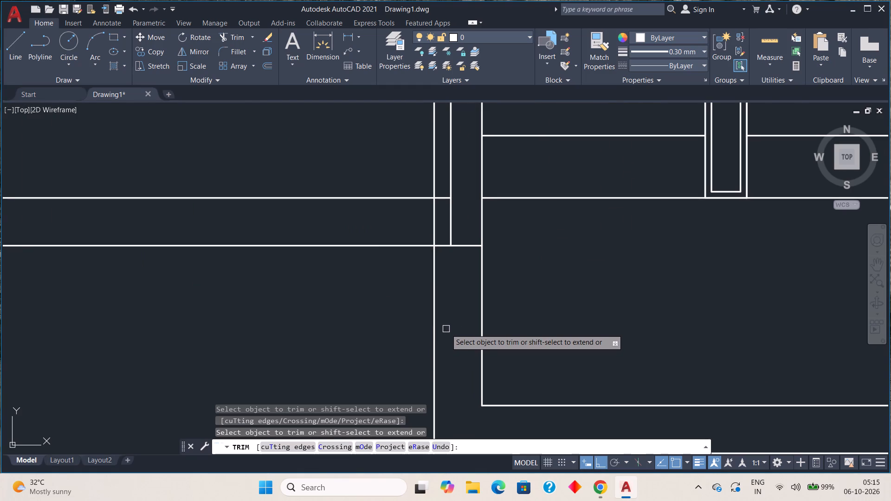
pyautogui.click(450, 225)
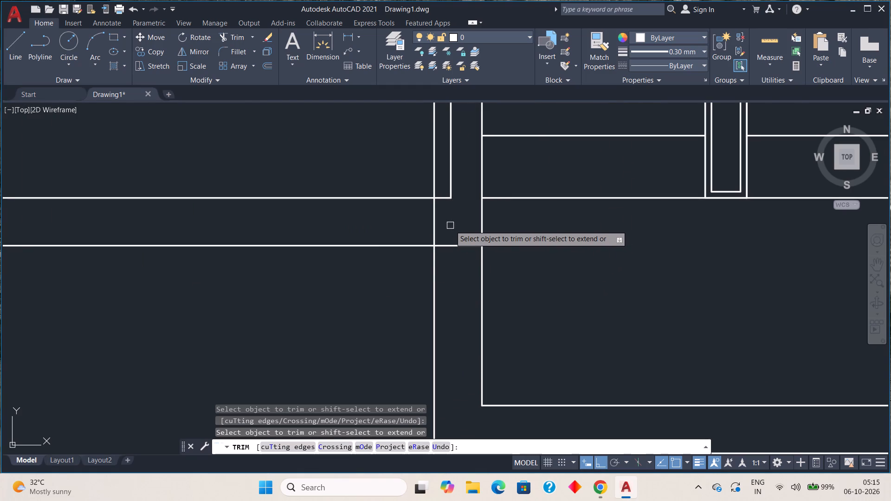
pyautogui.click(433, 184)
pyautogui.scroll(-3, 475, 247)
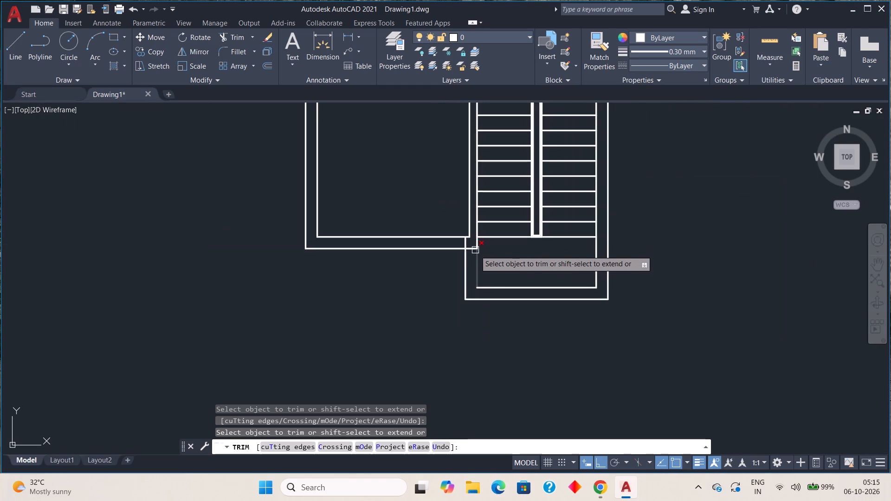
# Trim the two stubs left inside the junction between the lower-left room's bottom wall and the stairwell's left wall.
pyautogui.scroll(-2, 478, 268)
pyautogui.moveTo(495, 267); pyautogui.dragTo(487, 293, button='middle')
pyautogui.scroll(2, 477, 292)
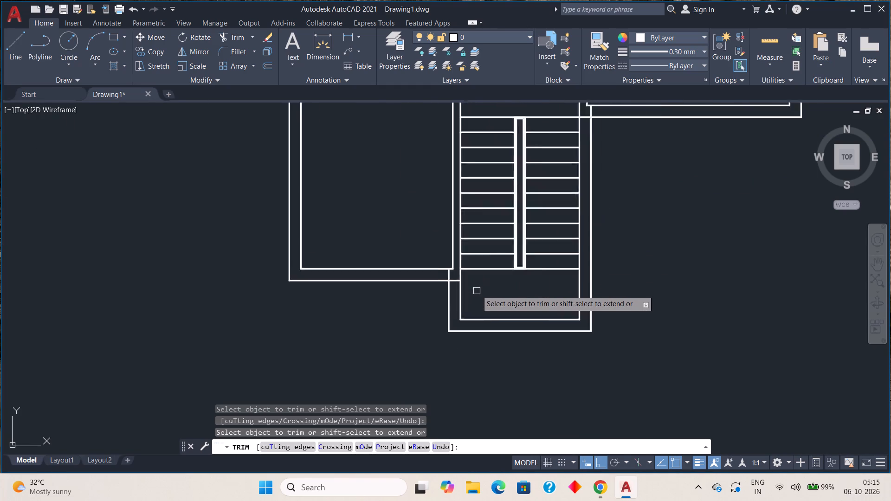
pyautogui.scroll(1, 477, 290)
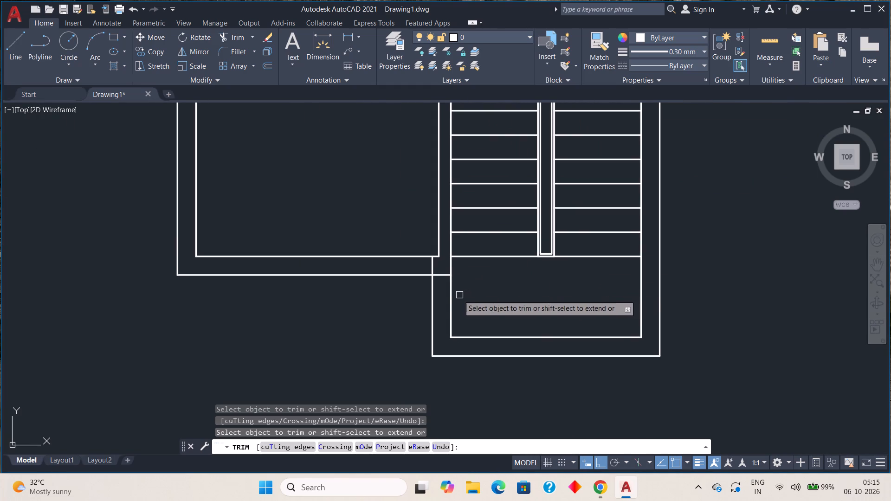
pyautogui.click(439, 274)
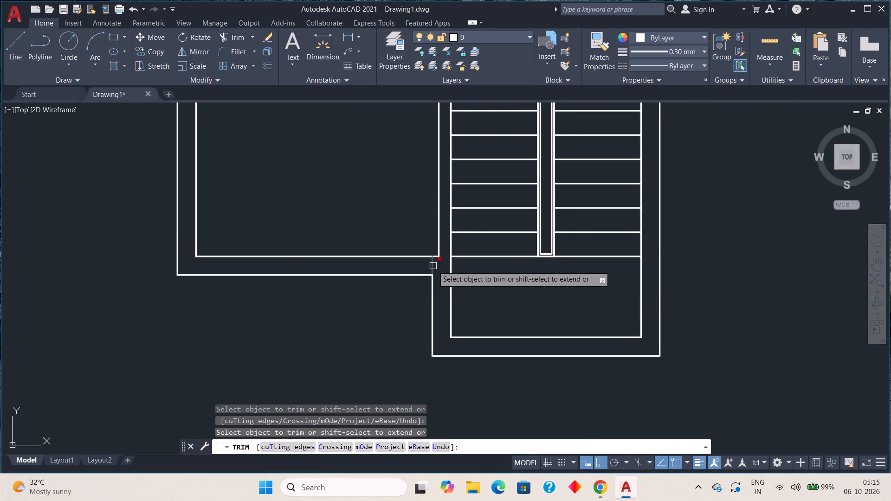
pyautogui.click(433, 266)
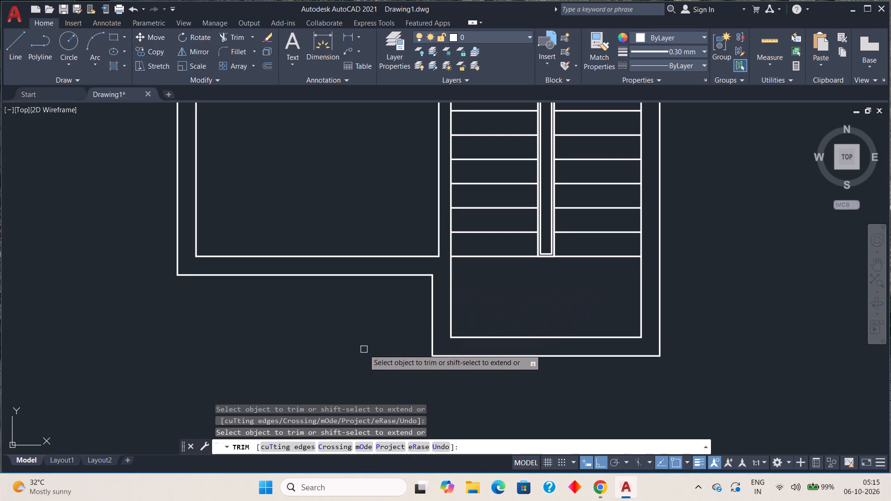
pyautogui.press('Escape')
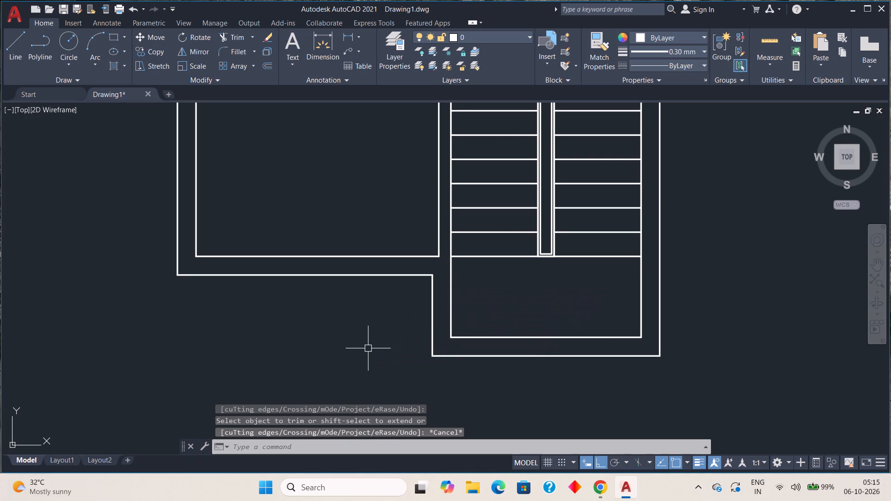
# Examine the top wall junctions where the central bay meets the left and right rooms.
pyautogui.moveTo(433, 270); pyautogui.dragTo(336, 431, button='middle')
pyautogui.scroll(-1, 381, 337)
pyautogui.moveTo(403, 220); pyautogui.dragTo(374, 381, button='middle')
pyautogui.scroll(-1, 394, 192)
pyautogui.moveTo(394, 198); pyautogui.dragTo(394, 207, button='middle')
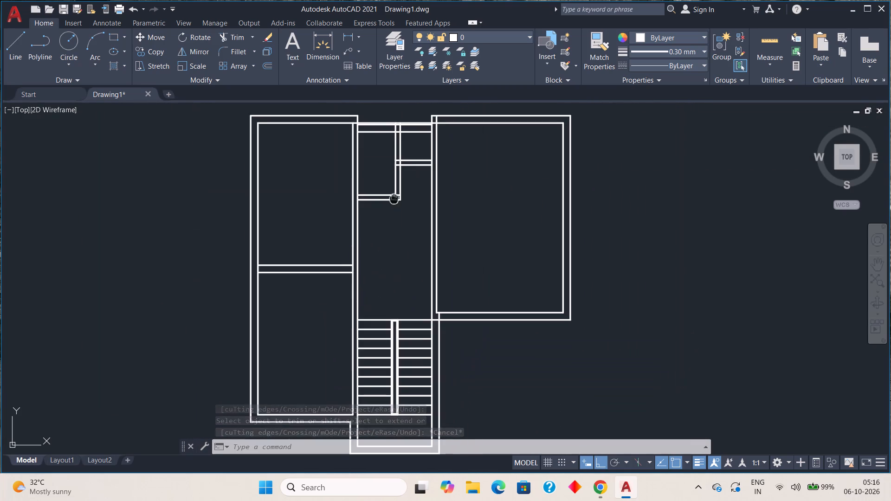
pyautogui.moveTo(394, 207); pyautogui.dragTo(385, 317, button='middle')
pyautogui.scroll(4, 368, 245)
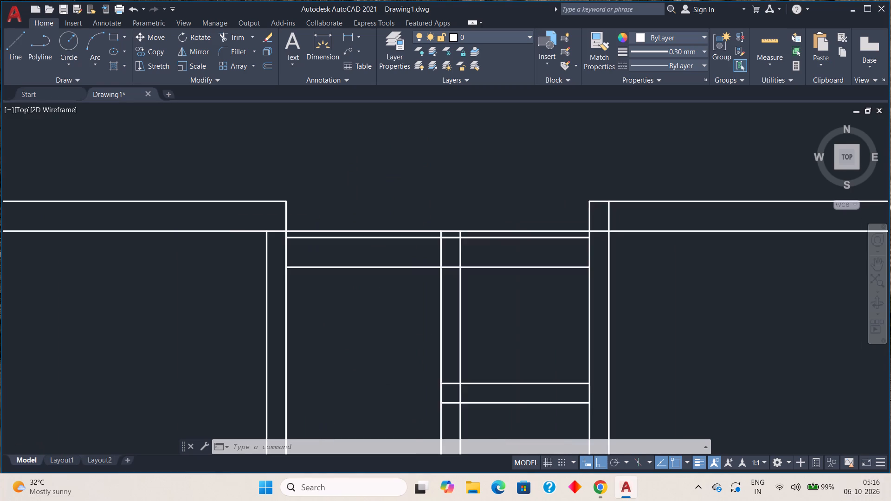
pyautogui.scroll(-2, 298, 246)
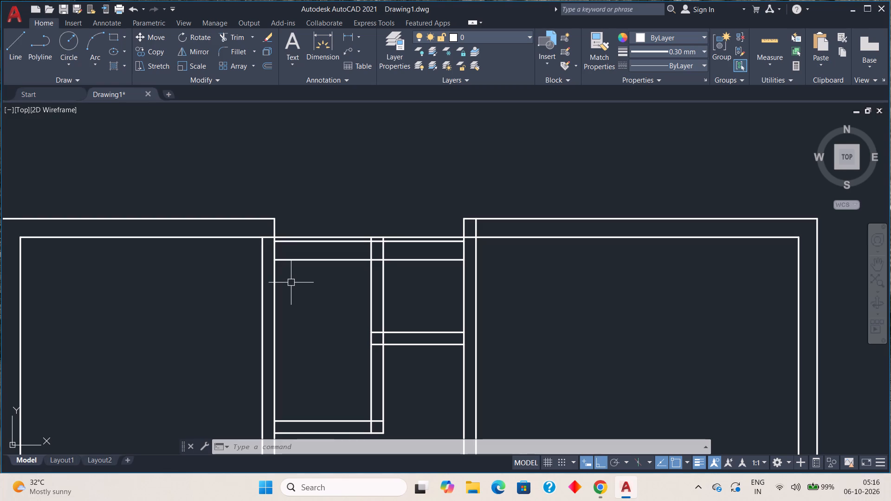
pyautogui.scroll(4, 289, 247)
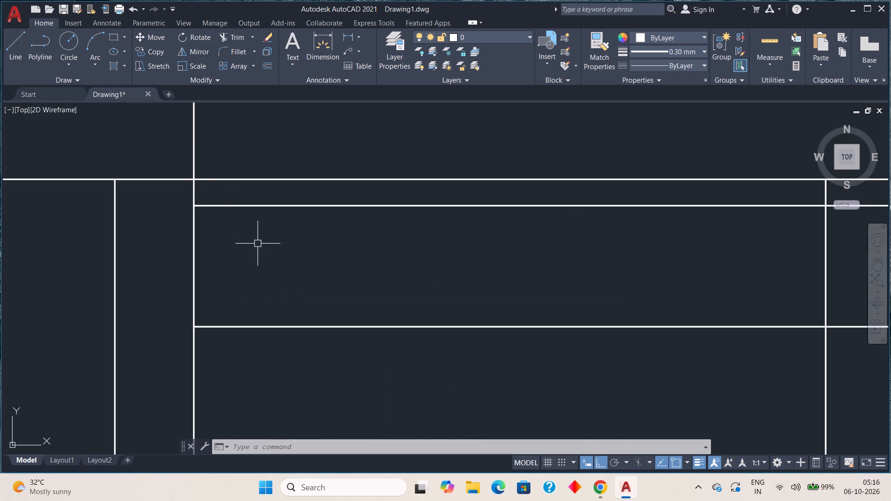
pyautogui.scroll(-4, 255, 244)
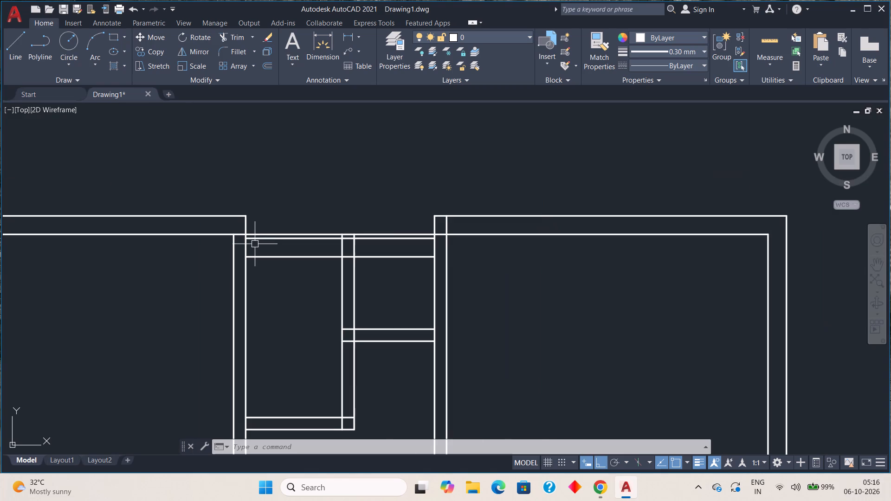
pyautogui.scroll(2, 255, 244)
pyautogui.scroll(-3, 255, 244)
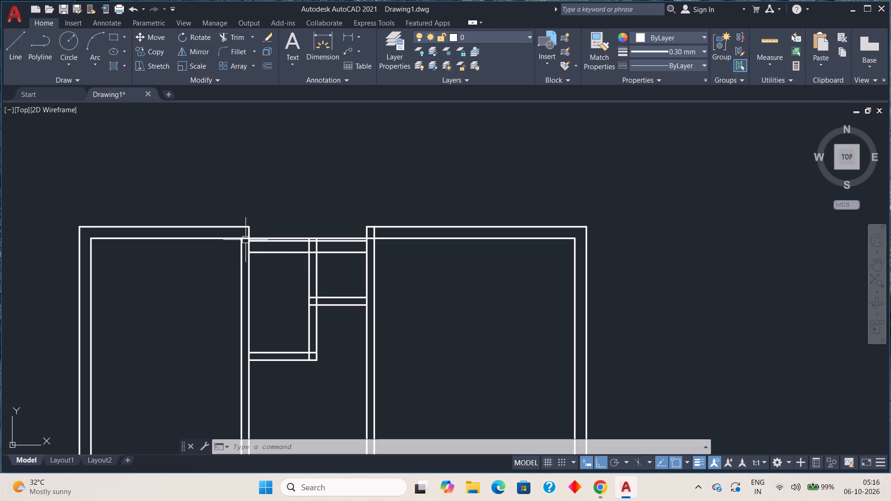
# Examine the wall lines from the central bay's top junctions down through the stairwell and back up.
pyautogui.scroll(3, 249, 238)
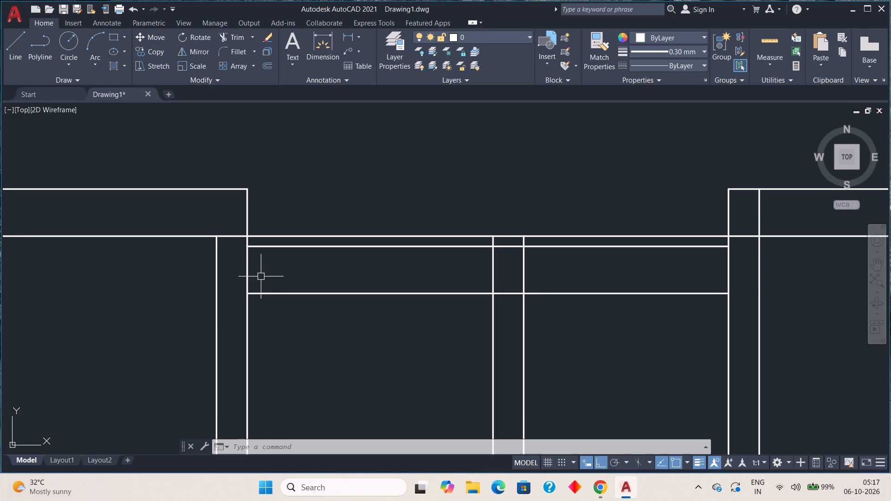
pyautogui.scroll(-3, 261, 280)
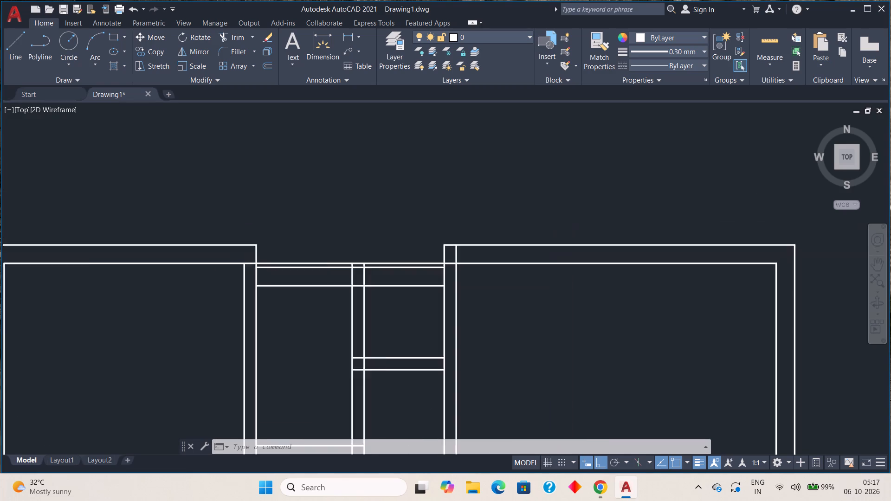
pyautogui.scroll(-1, 300, 318)
pyautogui.moveTo(343, 323); pyautogui.dragTo(377, 147, button='middle')
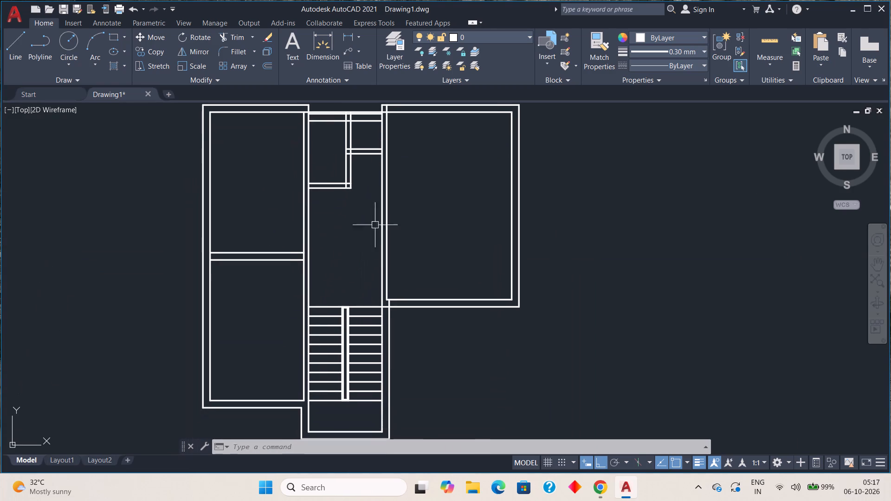
pyautogui.scroll(2, 359, 295)
pyautogui.scroll(-2, 355, 302)
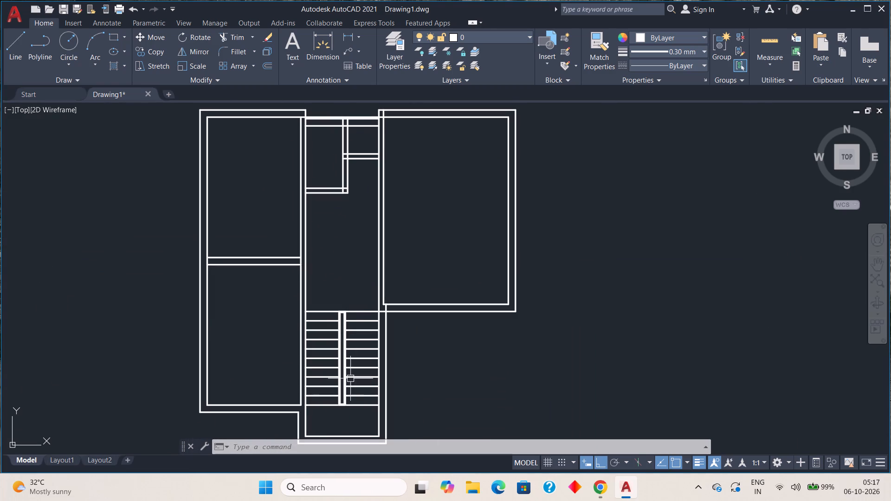
pyautogui.moveTo(348, 409); pyautogui.dragTo(355, 357, button='middle')
pyautogui.scroll(1, 358, 355)
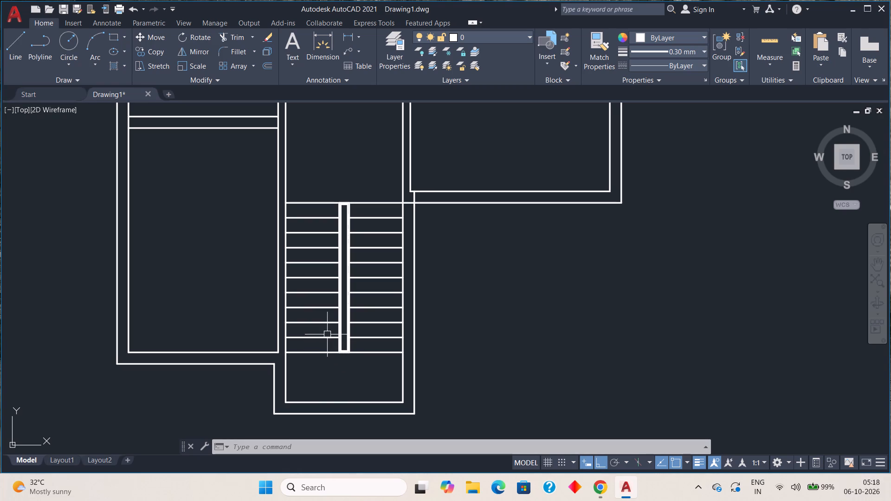
pyautogui.moveTo(351, 185); pyautogui.dragTo(335, 354, button='middle')
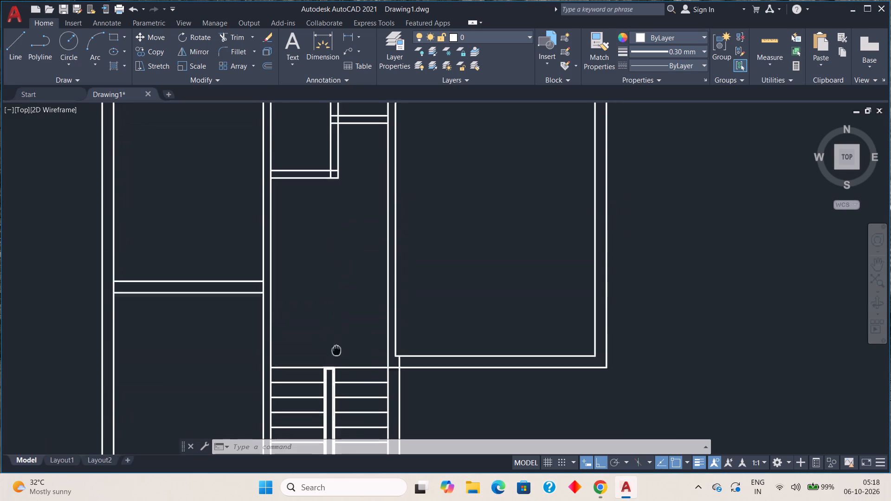
pyautogui.moveTo(335, 354); pyautogui.dragTo(327, 397, button='middle')
pyautogui.moveTo(332, 231); pyautogui.dragTo(334, 345, button='middle')
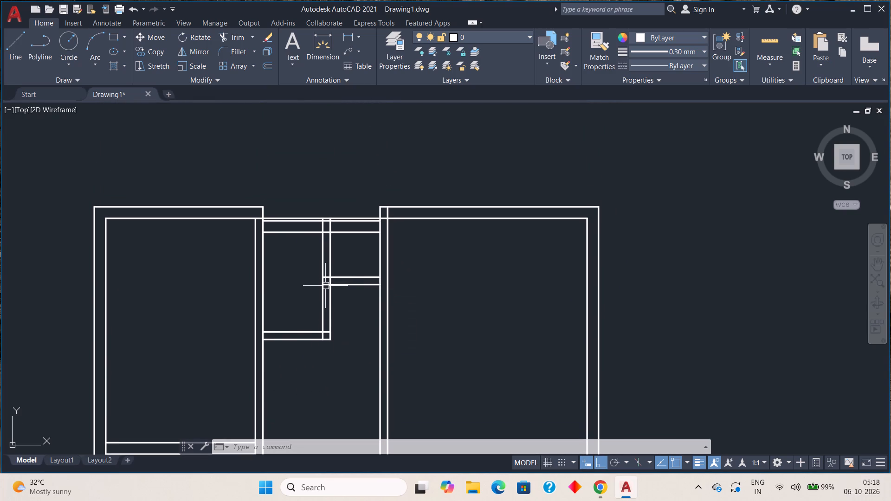
pyautogui.moveTo(326, 293); pyautogui.dragTo(321, 354, button='middle')
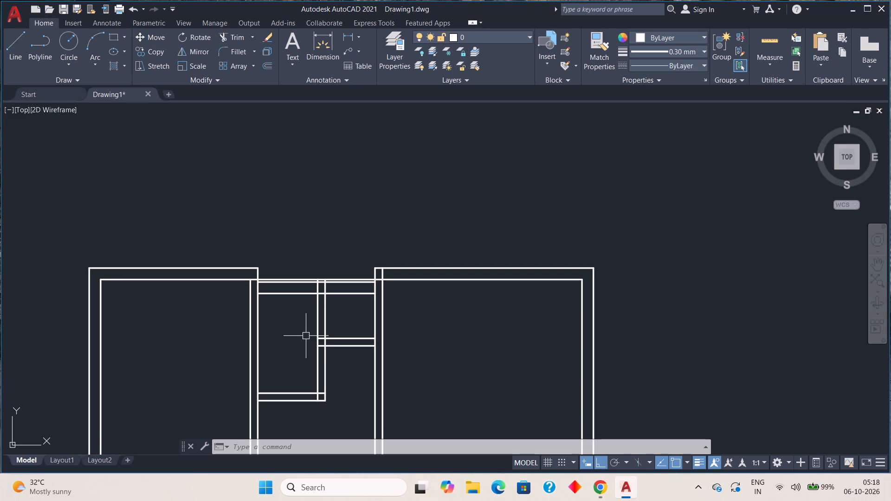
# Extend the inner line of the left room's right wall up to the outer top wall line.
pyautogui.scroll(2, 213, 271)
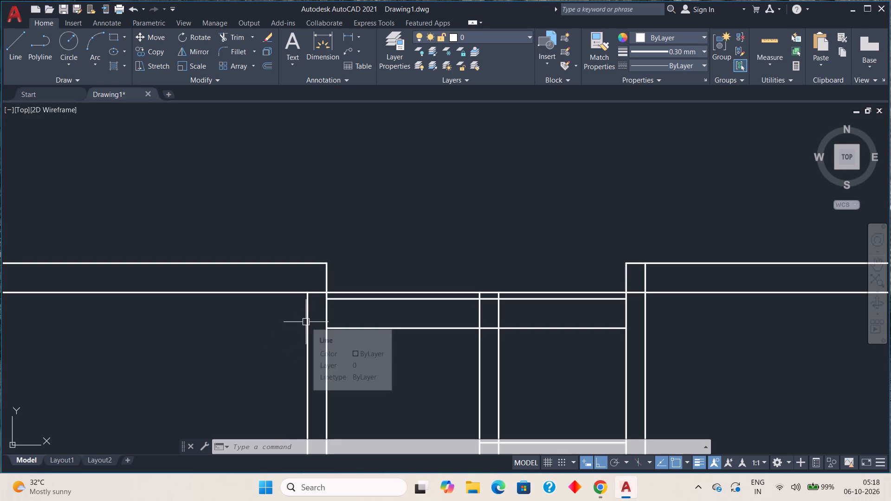
pyautogui.press('e')
pyautogui.press('x')
pyautogui.press('space')
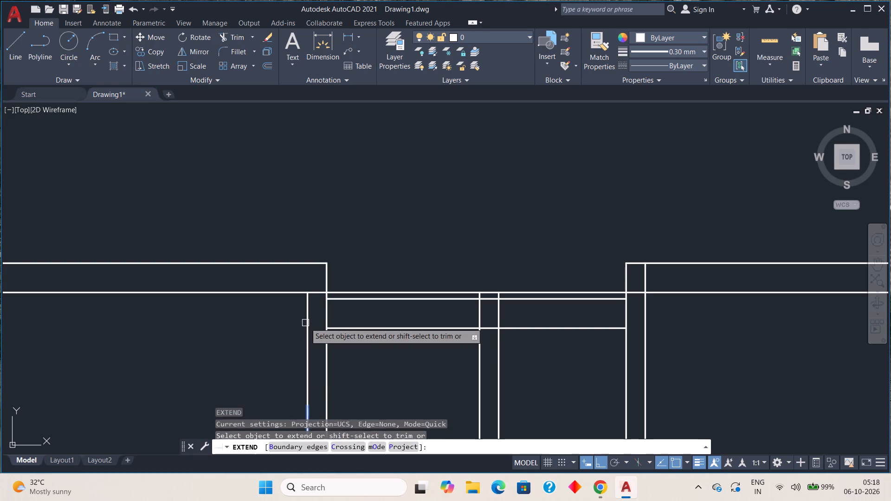
pyautogui.click(305, 323)
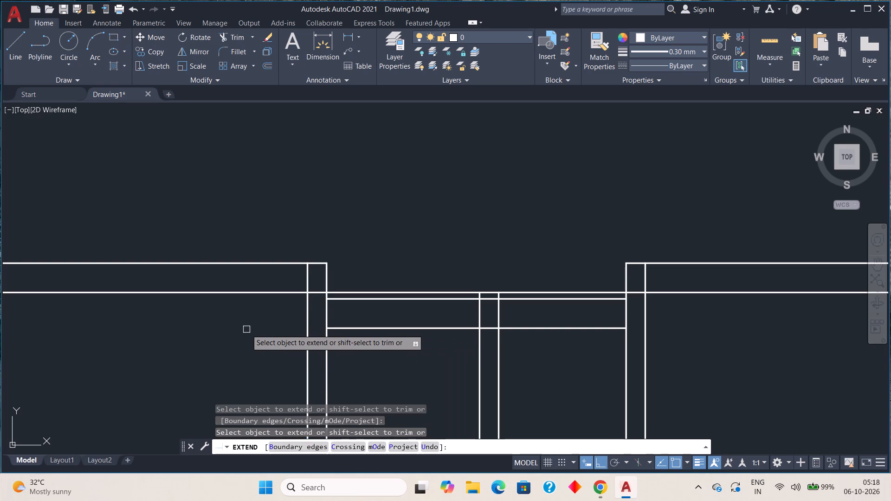
pyautogui.press('Escape')
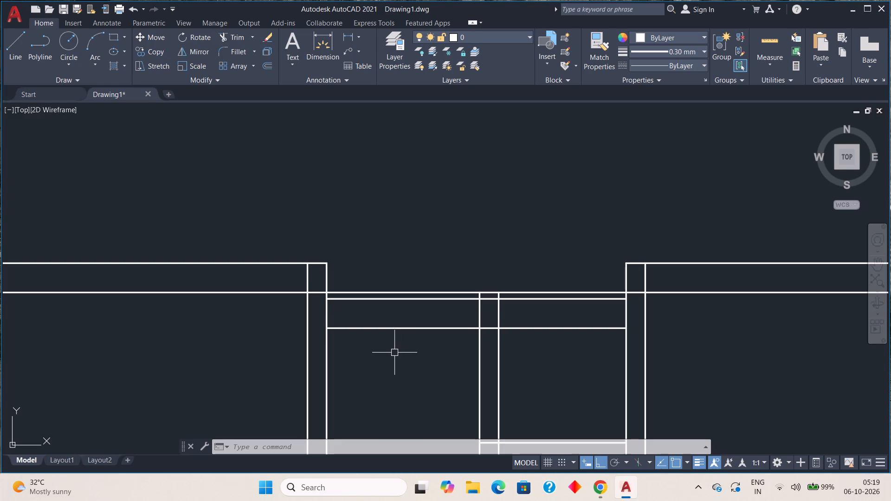
# Erase the upper line of the central bay's top wall, just below the rooms' inner top wall line.
pyautogui.click(380, 301)
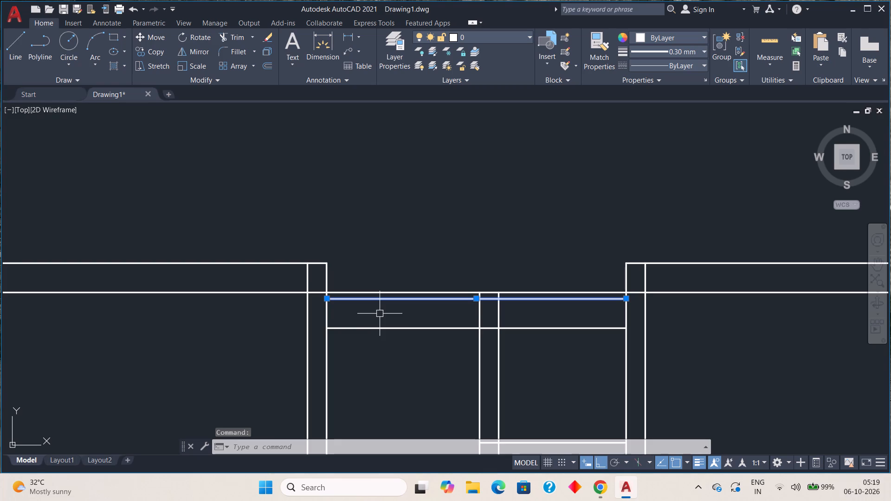
pyautogui.press('Delete')
# Offset the lower line of the central bay's top wall upward by 0.23.
pyautogui.press('o')
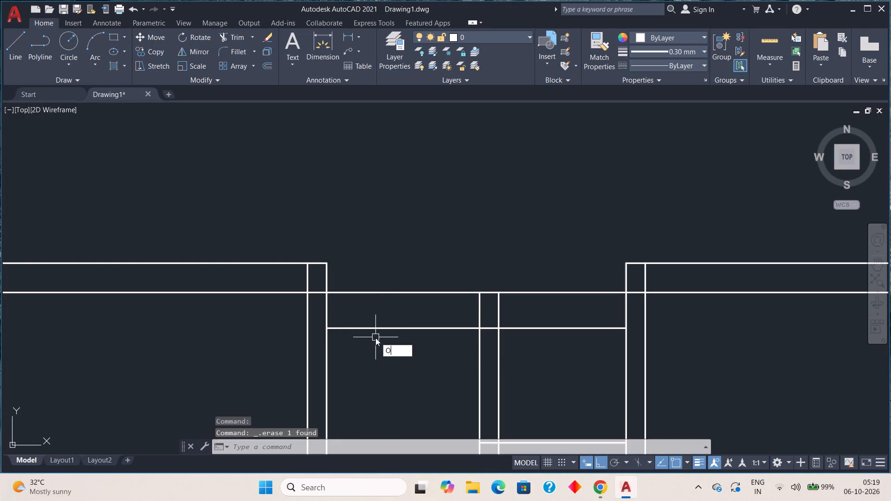
pyautogui.press('Return')
pyautogui.press('.')
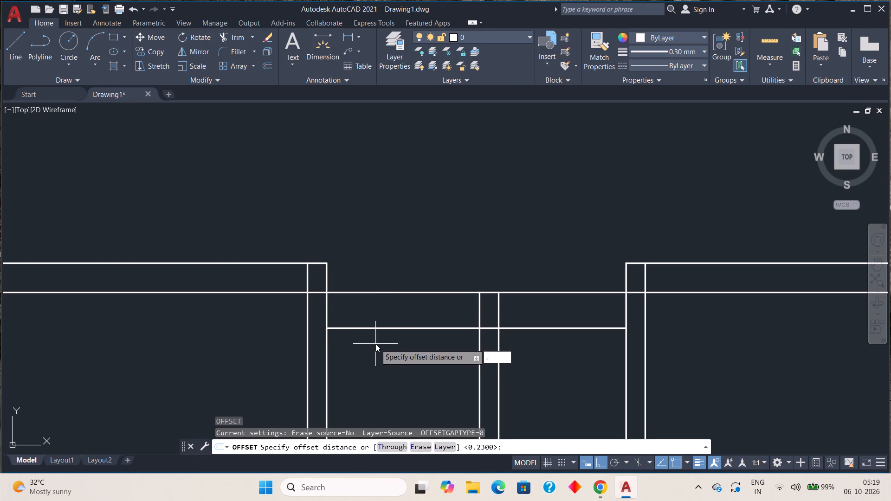
pyautogui.write('23')
pyautogui.press('space')
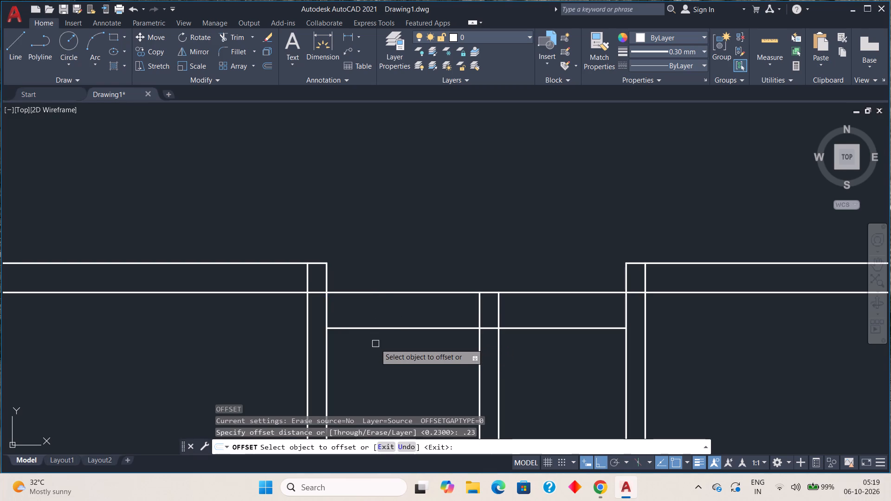
pyautogui.click(384, 327)
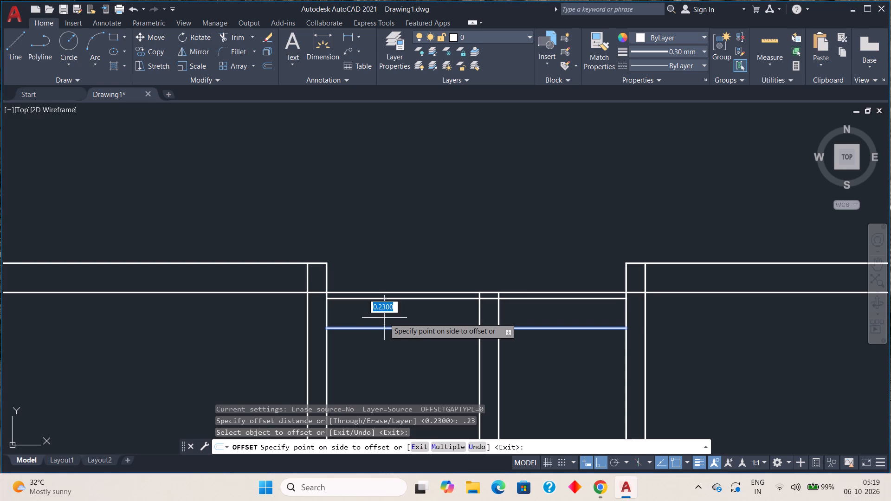
pyautogui.click(384, 318)
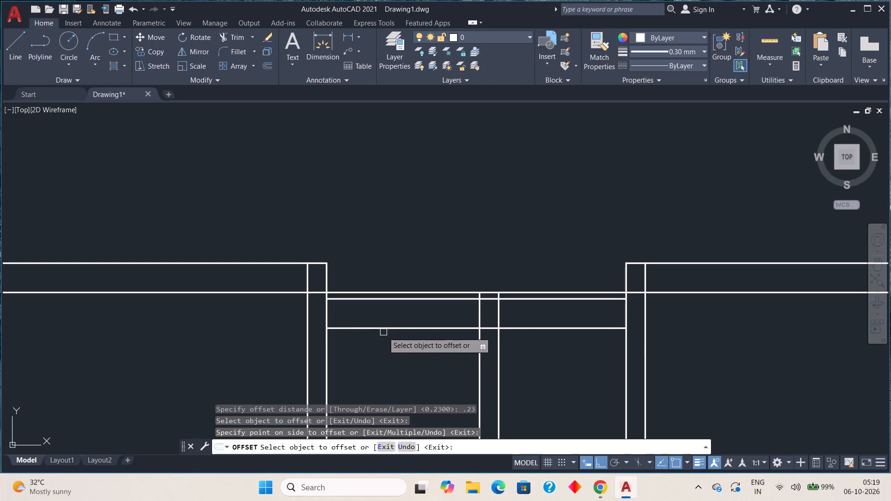
# Offset the inner bottom wall line of the central bay's small left room upward by 2, two times.
pyautogui.scroll(-2, 382, 349)
pyautogui.moveTo(383, 356); pyautogui.dragTo(378, 236, button='middle')
pyautogui.scroll(1, 381, 304)
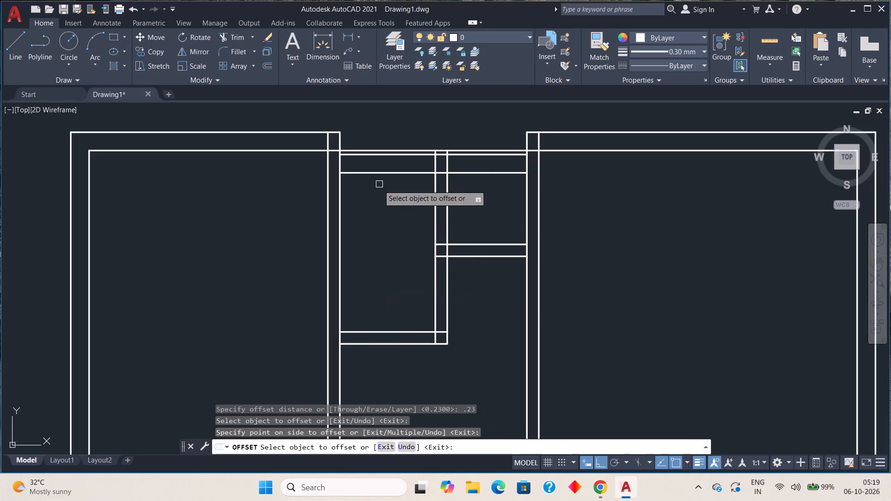
pyautogui.click(396, 331)
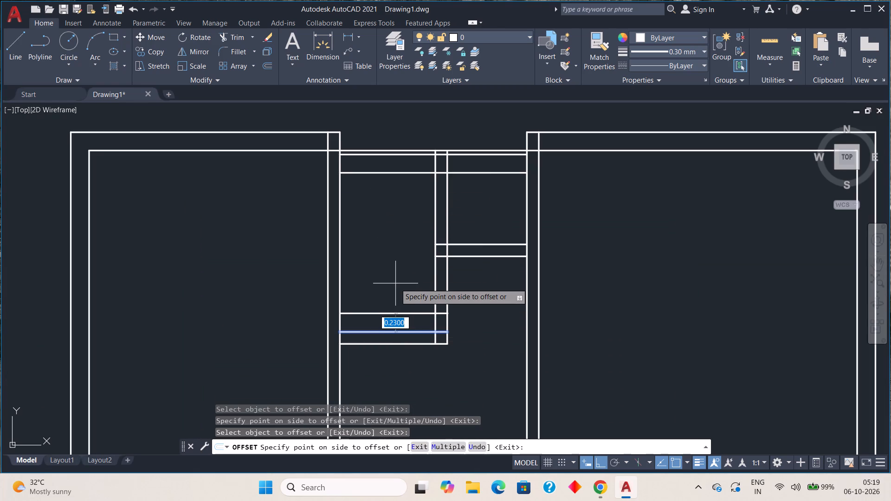
pyautogui.write('2')
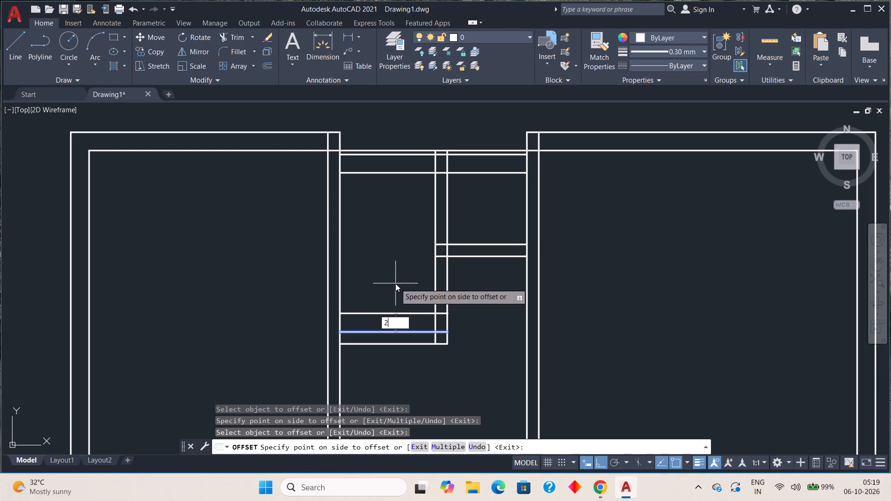
pyautogui.press('space')
pyautogui.click(398, 332)
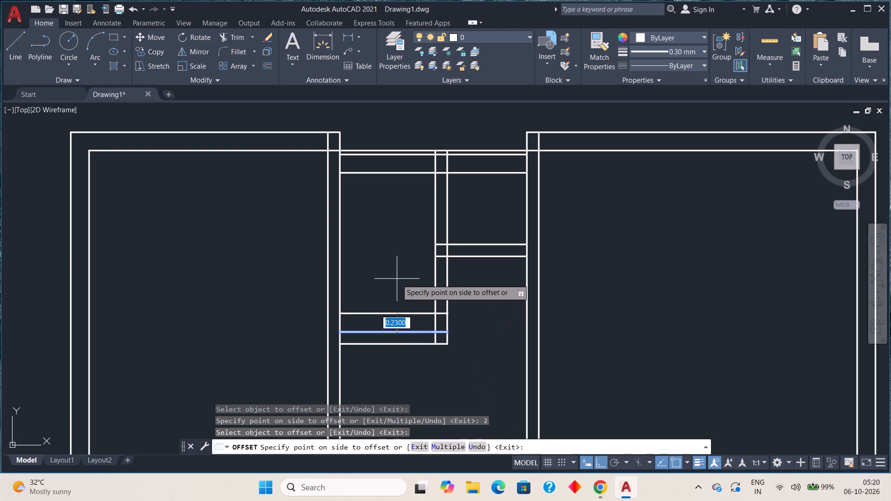
pyautogui.press('2')
pyautogui.press('space')
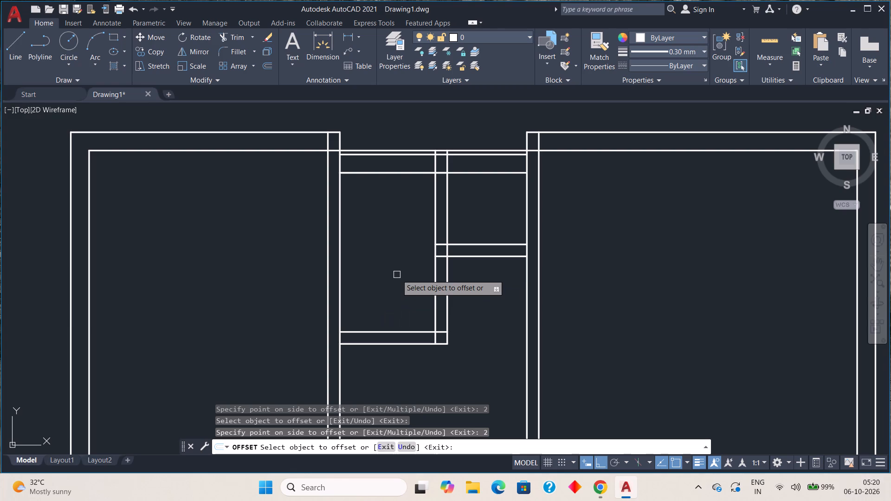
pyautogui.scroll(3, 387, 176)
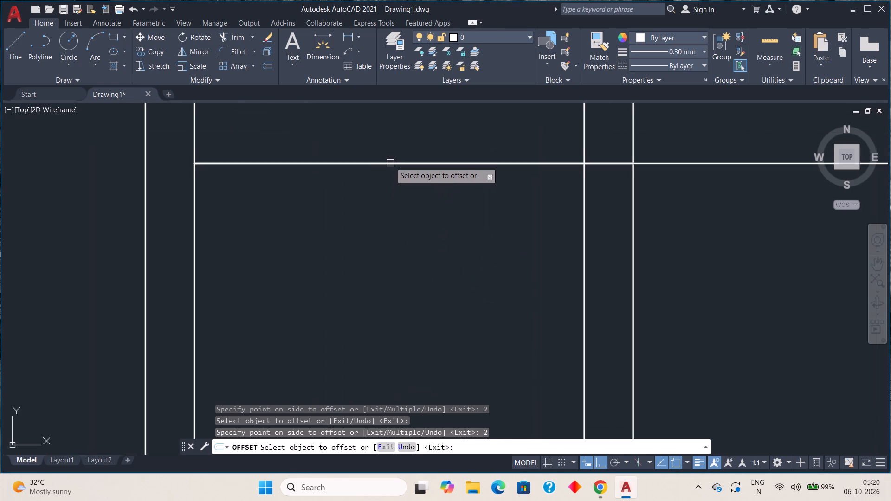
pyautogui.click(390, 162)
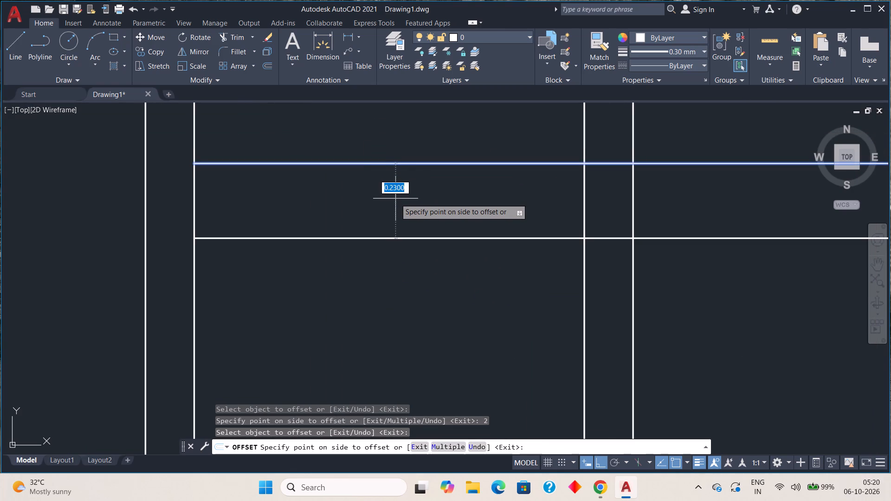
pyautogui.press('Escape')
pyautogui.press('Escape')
# Erase the full-width lower line of the central bay's top wall.
pyautogui.scroll(-4, 396, 200)
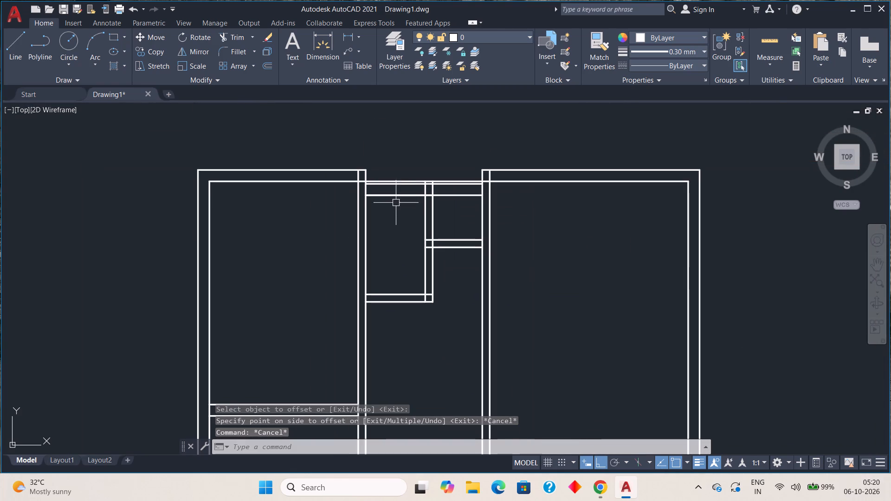
pyautogui.click(394, 195)
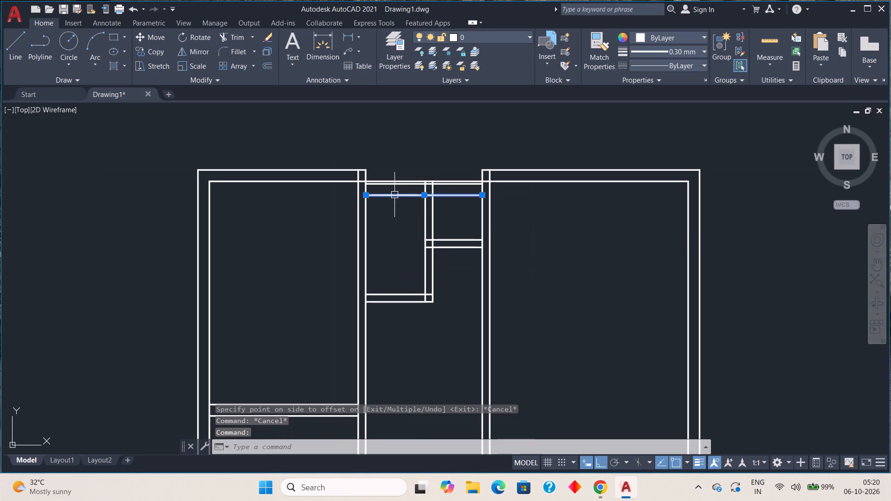
pyautogui.press('Delete')
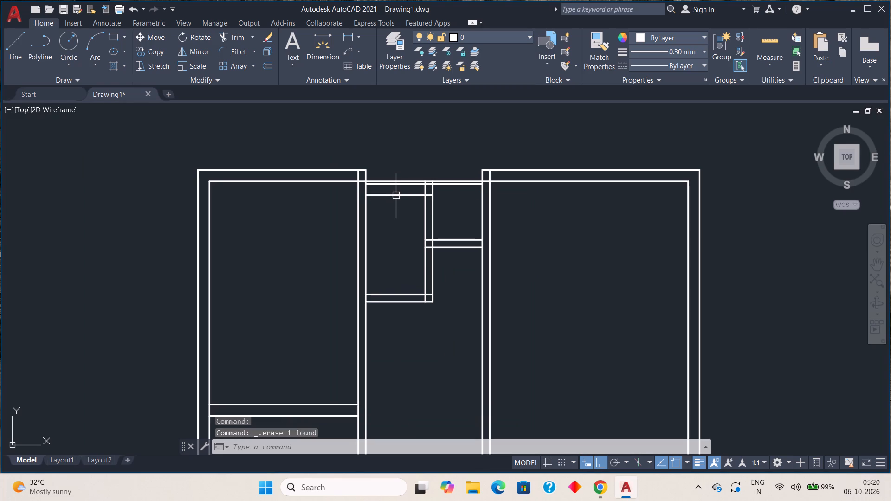
# Offset the top line of the central bay's small left room upward by 0.23.
pyautogui.scroll(2, 396, 195)
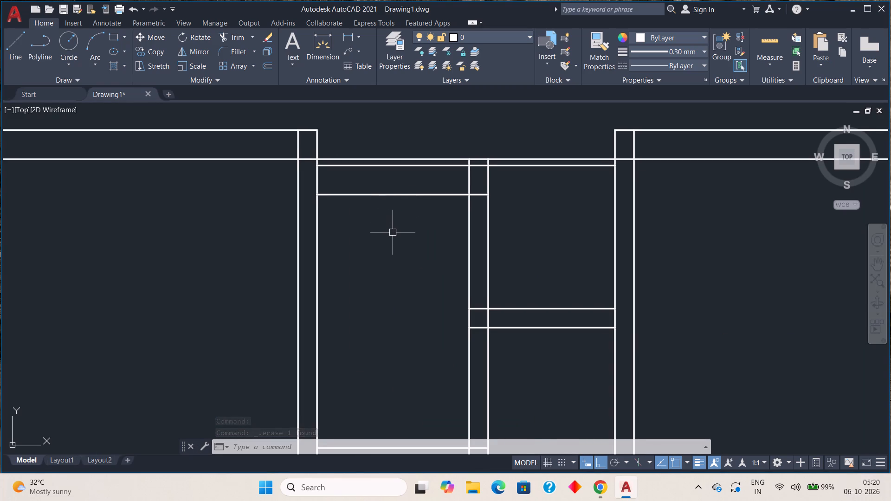
pyautogui.moveTo(394, 235); pyautogui.dragTo(387, 289, button='middle')
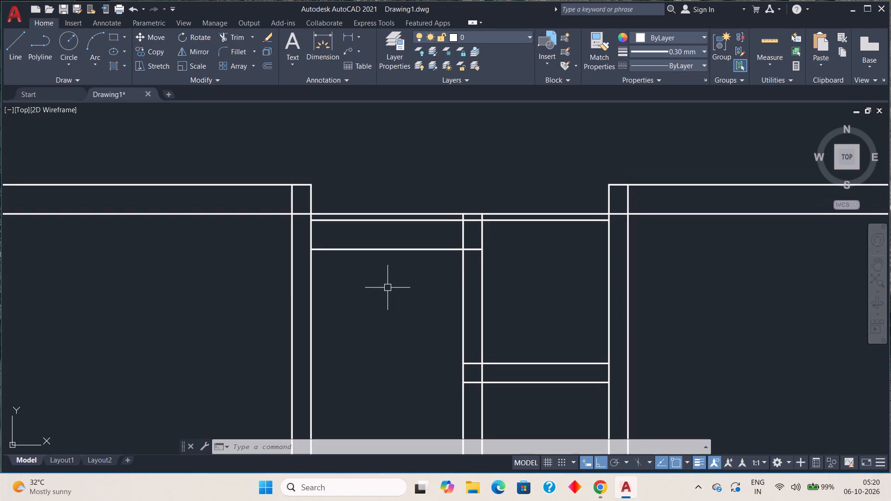
pyautogui.click(389, 250)
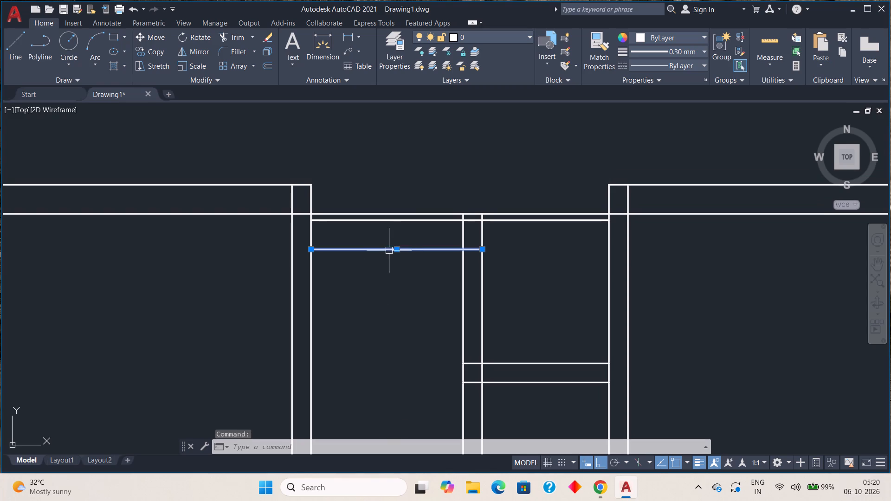
pyautogui.press('Escape')
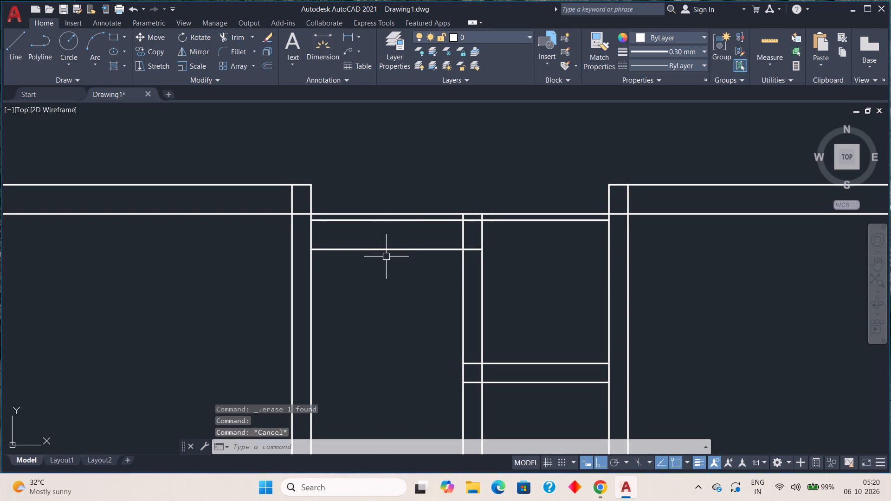
pyautogui.press('o')
pyautogui.press('Return')
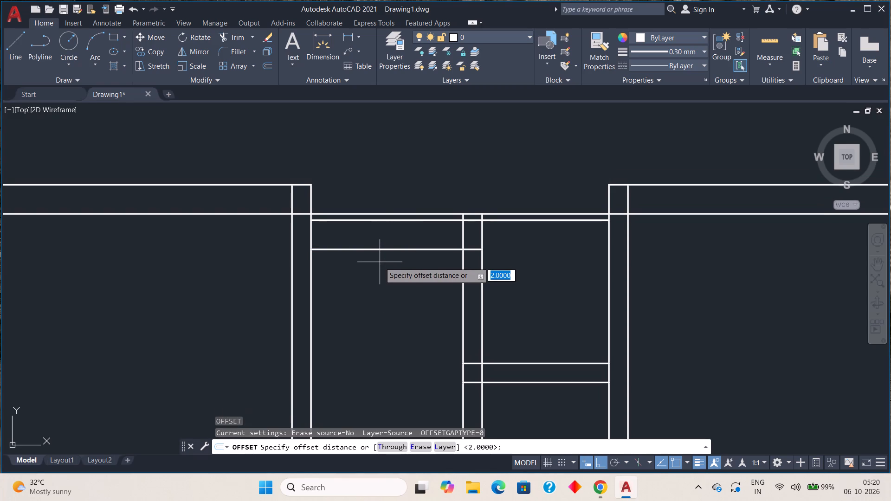
pyautogui.press('.')
pyautogui.write('23')
pyautogui.press('space')
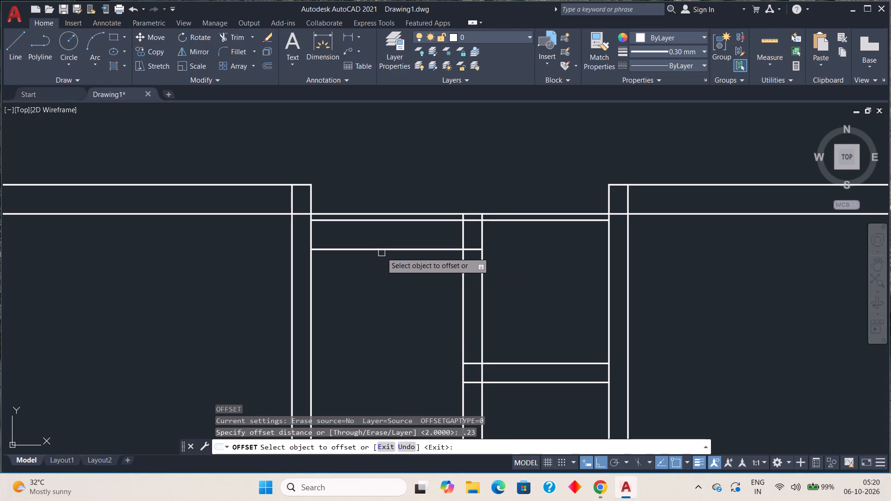
pyautogui.click(383, 250)
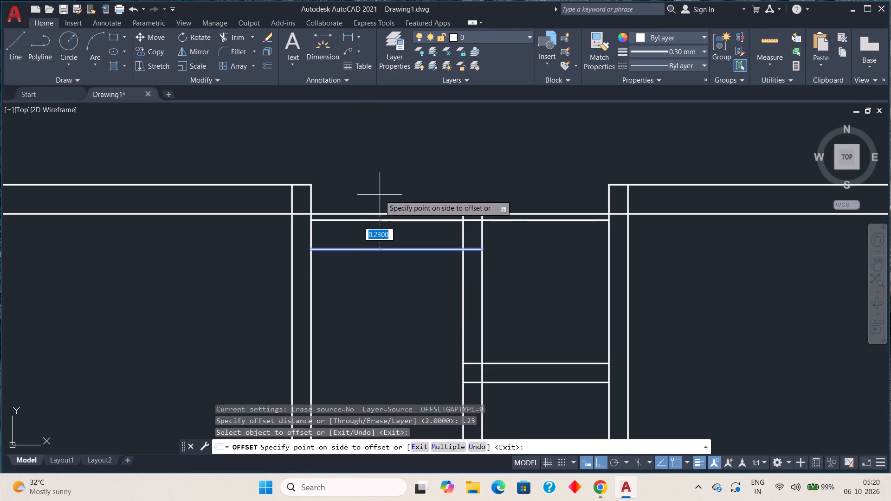
pyautogui.click(378, 174)
pyautogui.scroll(3, 391, 228)
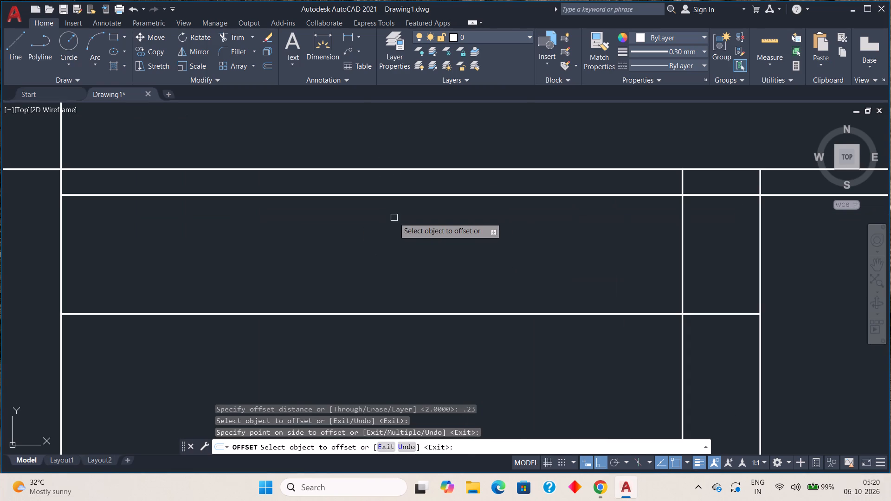
pyautogui.click(400, 194)
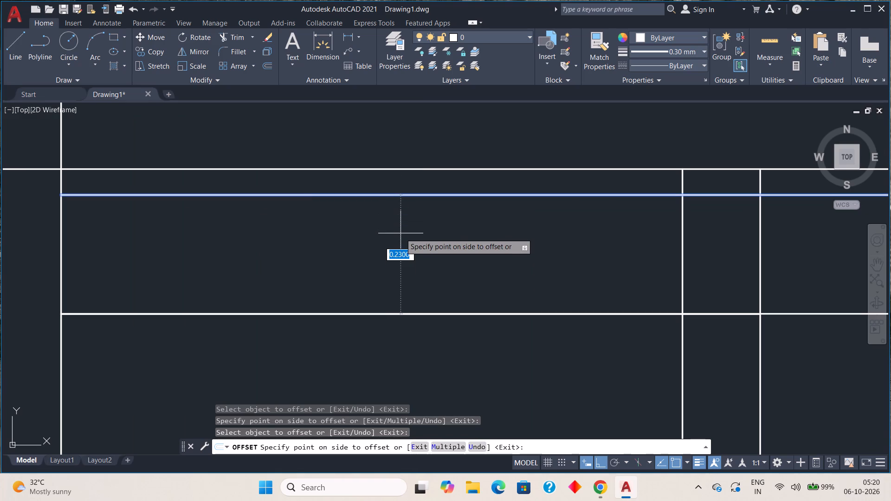
pyautogui.press('Escape')
pyautogui.press('Escape')
# Erase the full-width line spanning the central bay just below the rooms' inner top wall line.
pyautogui.click(407, 195)
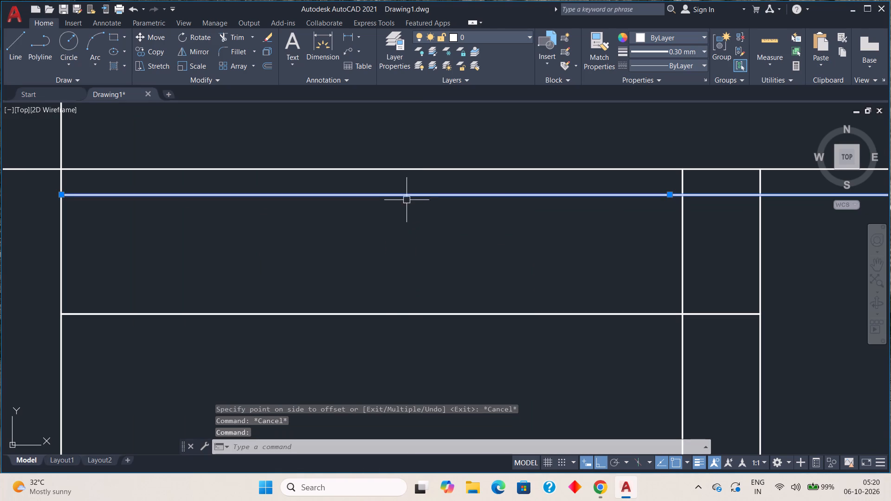
pyautogui.press('Delete')
# Examine the overall floor plan, from the central bay's top wall down to the staircase's lower landing.
pyautogui.scroll(-2, 404, 215)
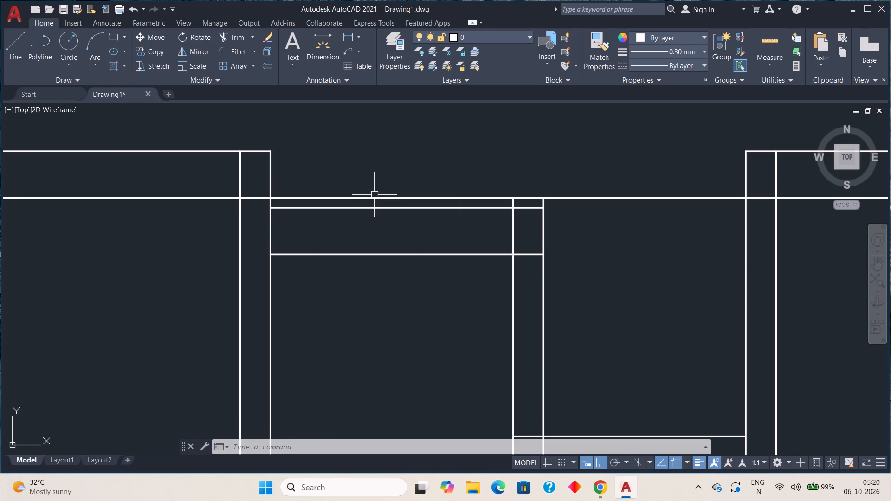
pyautogui.scroll(-2, 371, 222)
pyautogui.scroll(-2, 375, 294)
pyautogui.moveTo(406, 350); pyautogui.dragTo(405, 163, button='middle')
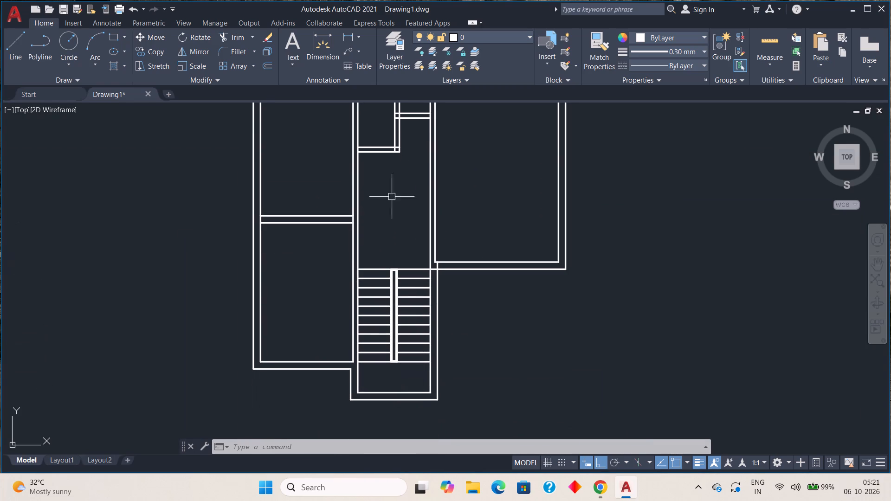
pyautogui.scroll(-1, 392, 345)
pyautogui.moveTo(392, 352); pyautogui.dragTo(394, 343, button='middle')
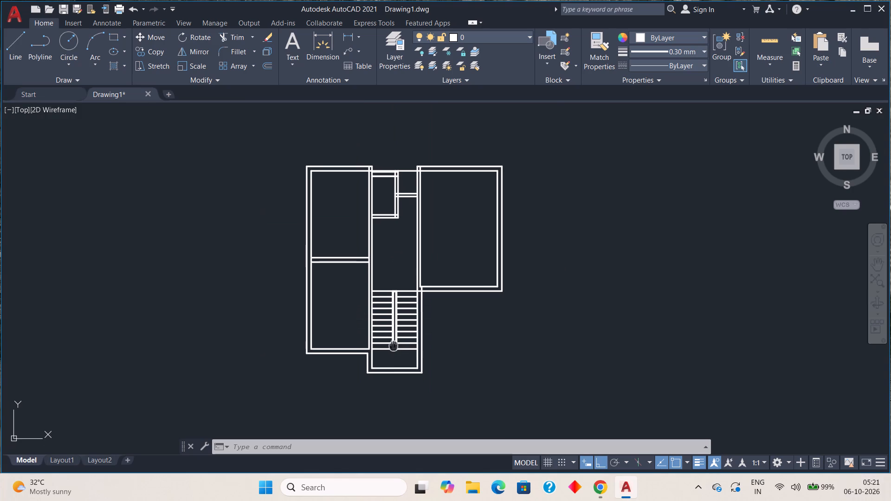
pyautogui.moveTo(394, 343); pyautogui.dragTo(393, 301, button='middle')
pyautogui.scroll(3, 391, 315)
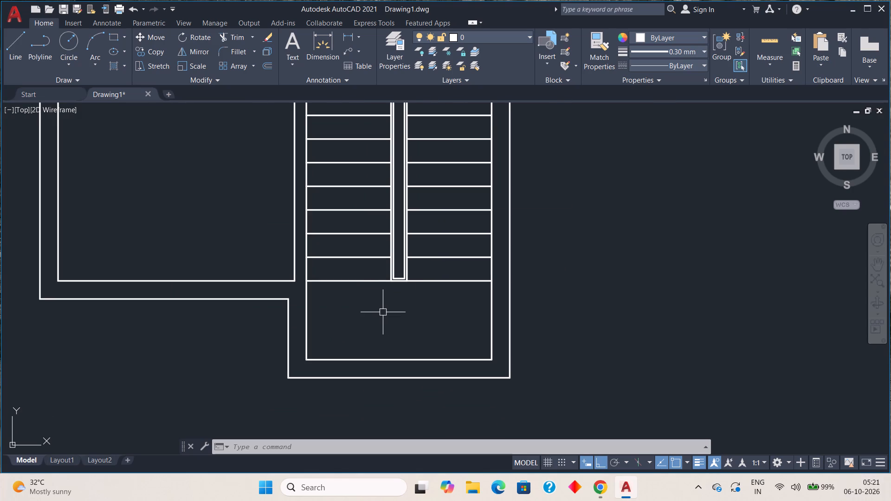
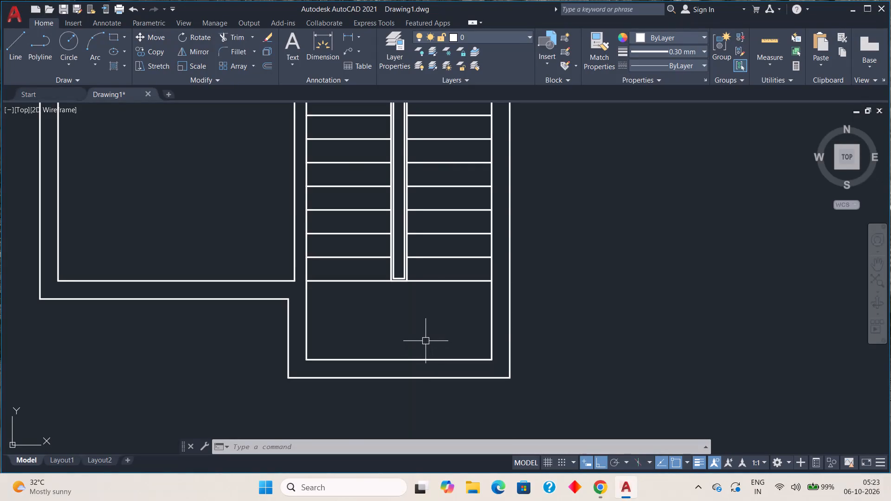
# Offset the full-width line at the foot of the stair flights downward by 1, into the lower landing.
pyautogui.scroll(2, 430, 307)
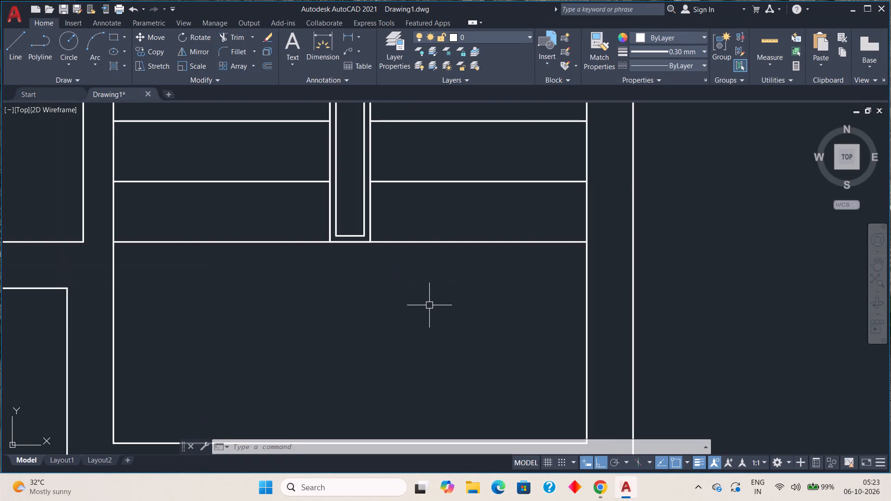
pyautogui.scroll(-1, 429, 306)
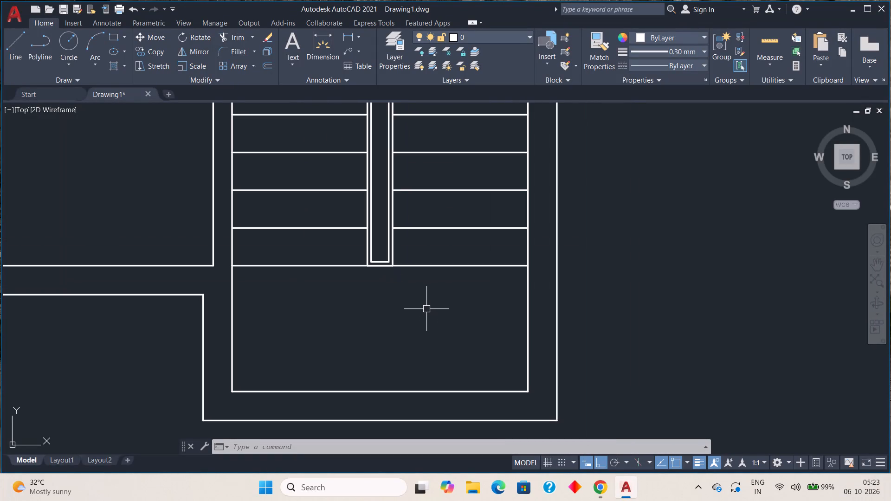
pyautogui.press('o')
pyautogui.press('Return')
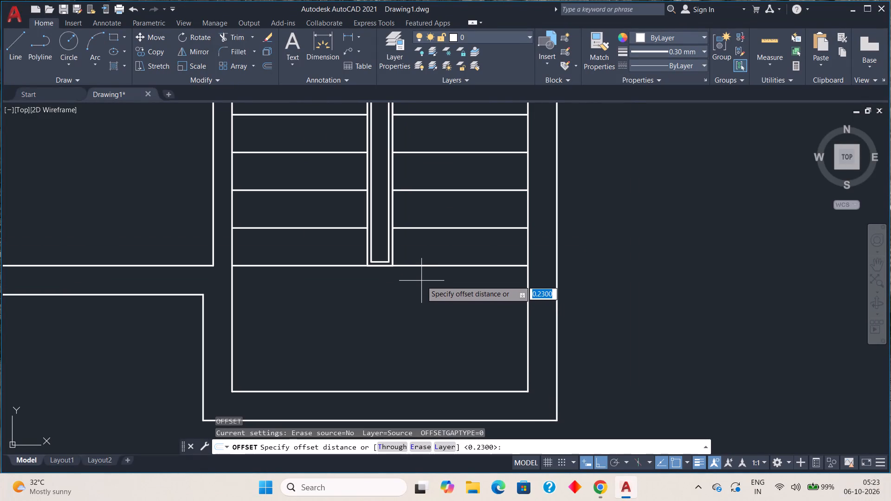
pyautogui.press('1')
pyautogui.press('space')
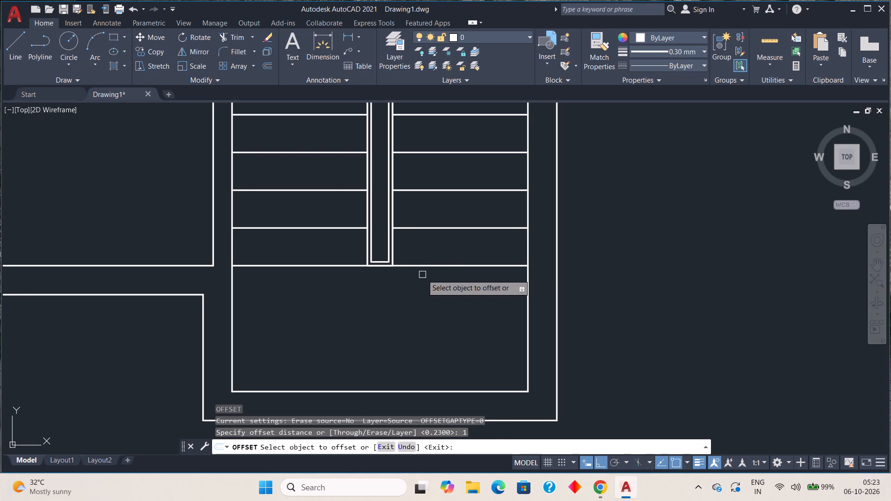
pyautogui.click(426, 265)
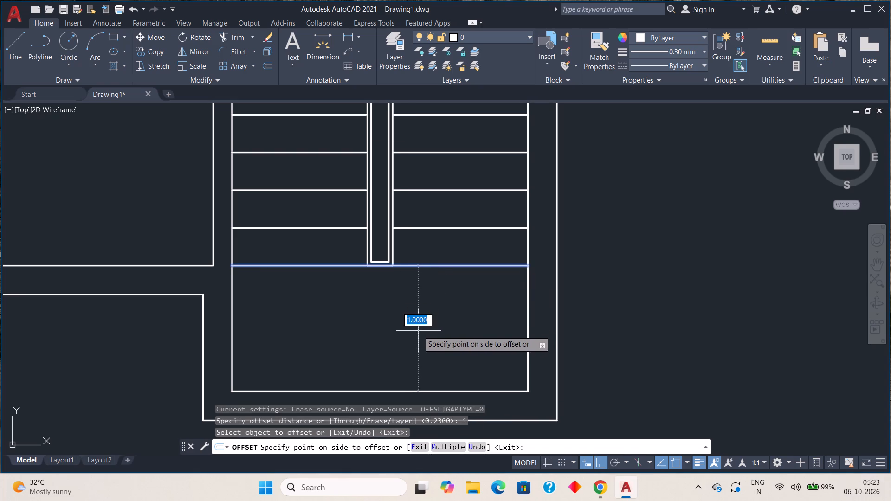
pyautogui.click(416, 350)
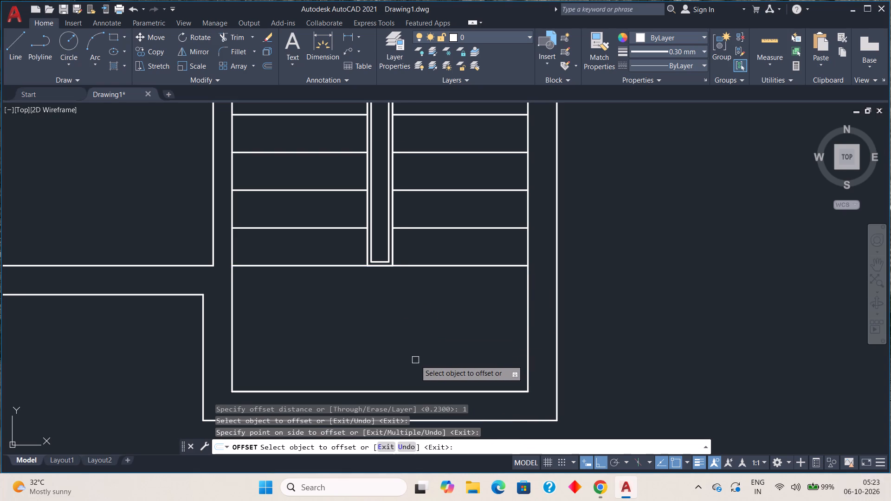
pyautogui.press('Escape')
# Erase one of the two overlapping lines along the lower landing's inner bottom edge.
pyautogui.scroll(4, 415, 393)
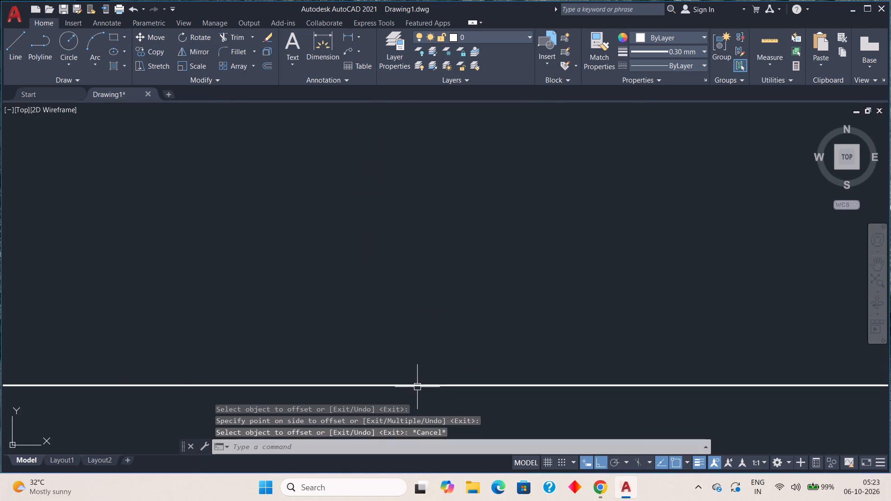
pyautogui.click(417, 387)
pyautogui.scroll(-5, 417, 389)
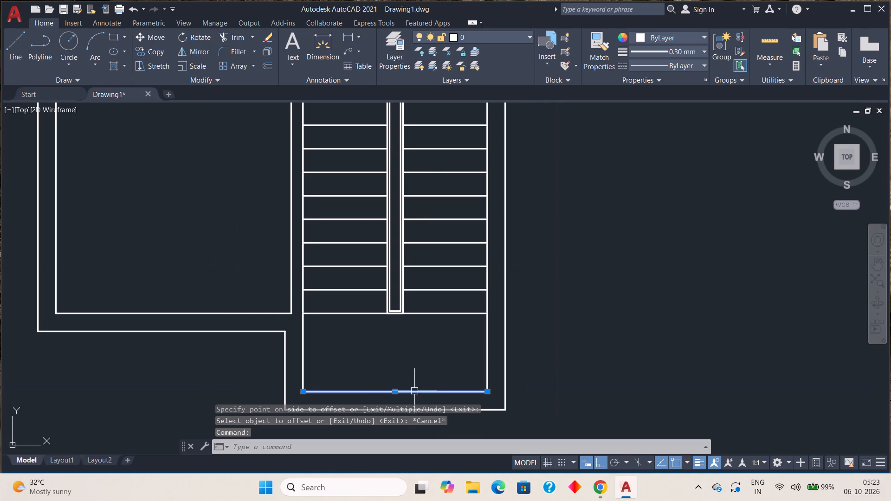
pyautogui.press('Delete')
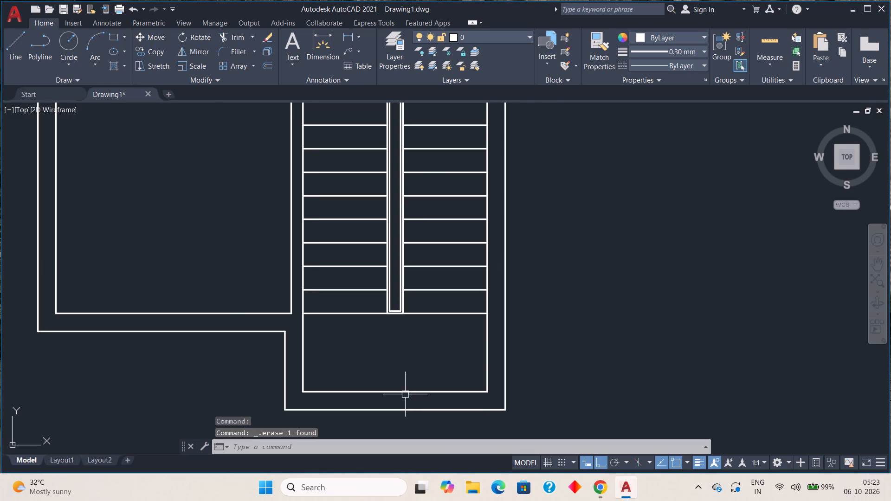
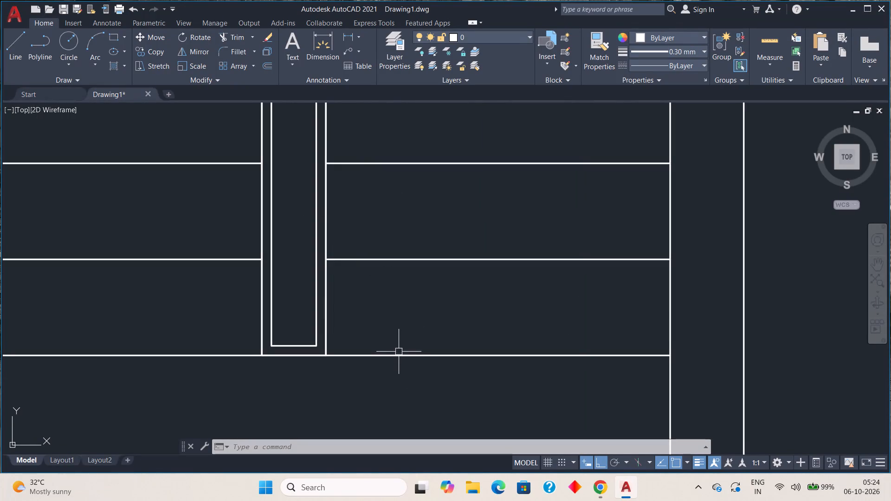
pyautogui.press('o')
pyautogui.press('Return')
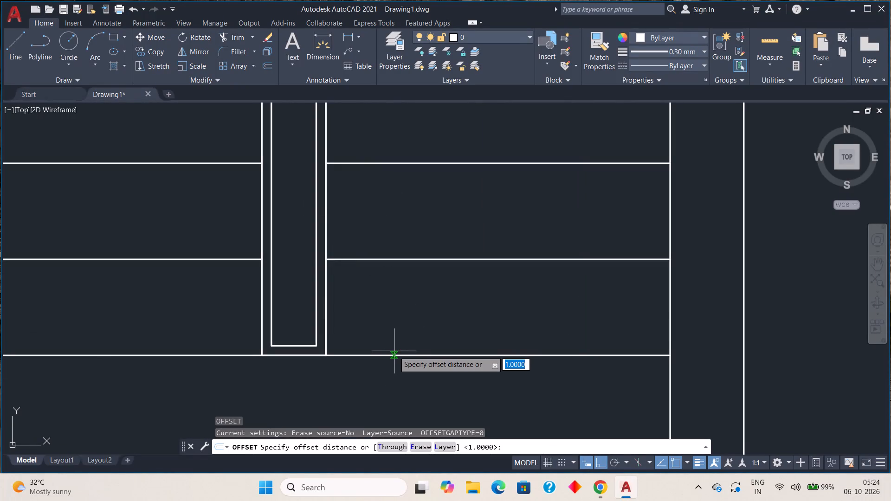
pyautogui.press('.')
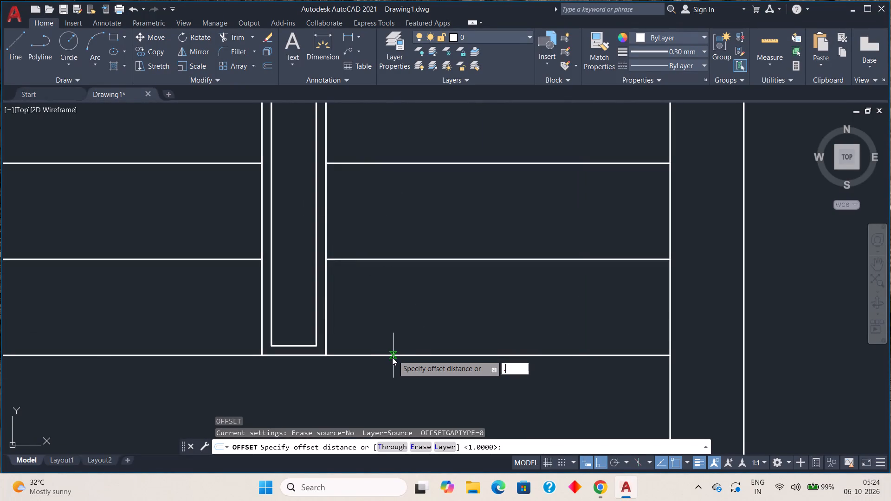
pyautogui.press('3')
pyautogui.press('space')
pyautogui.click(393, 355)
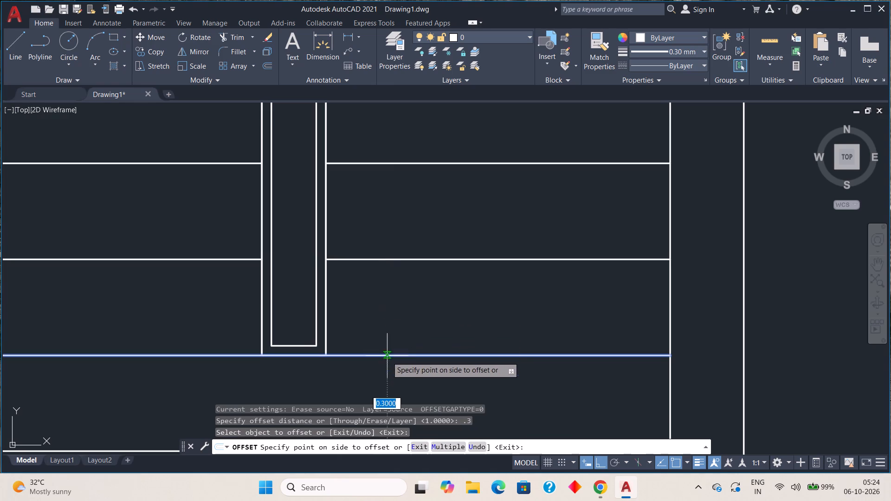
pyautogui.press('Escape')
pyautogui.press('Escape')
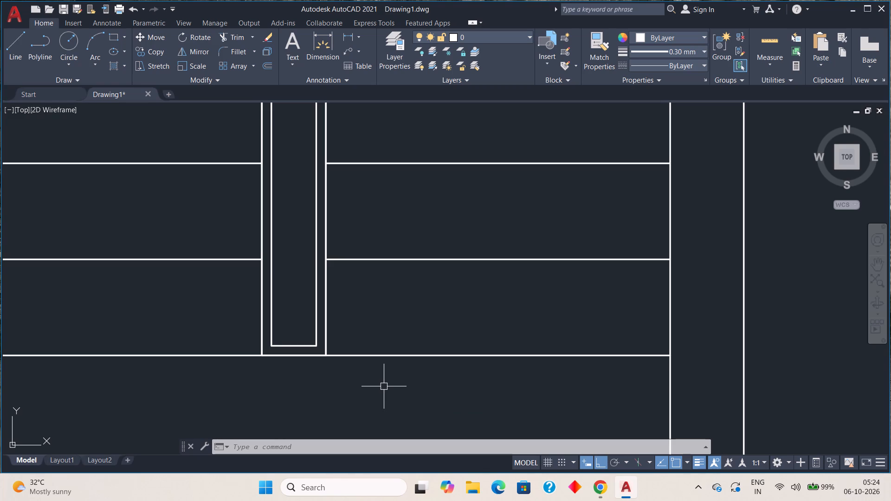
# Erase the full-width line across the top of the two stair flights.
pyautogui.scroll(-2, 390, 360)
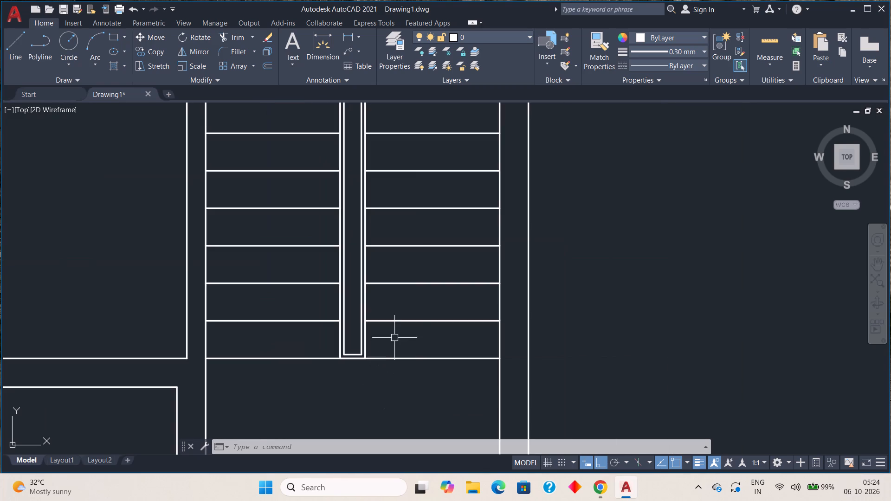
pyautogui.scroll(-1, 394, 337)
pyautogui.moveTo(391, 353); pyautogui.dragTo(383, 398, button='middle')
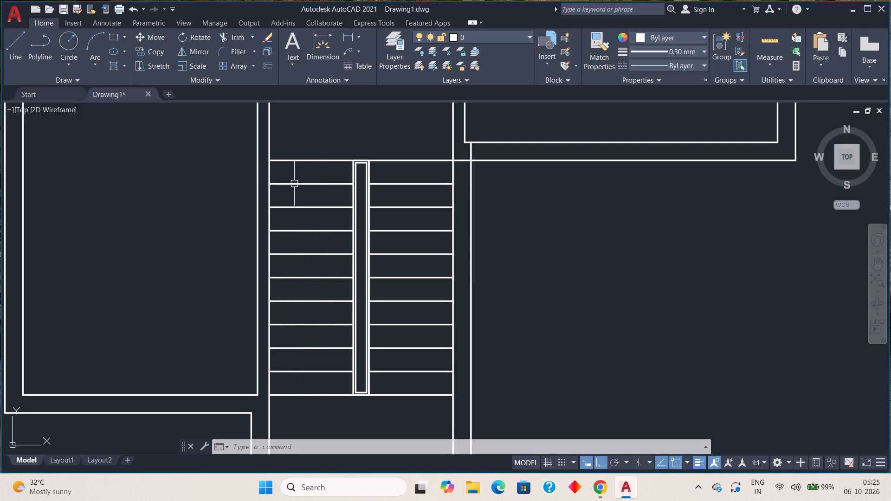
pyautogui.click(297, 159)
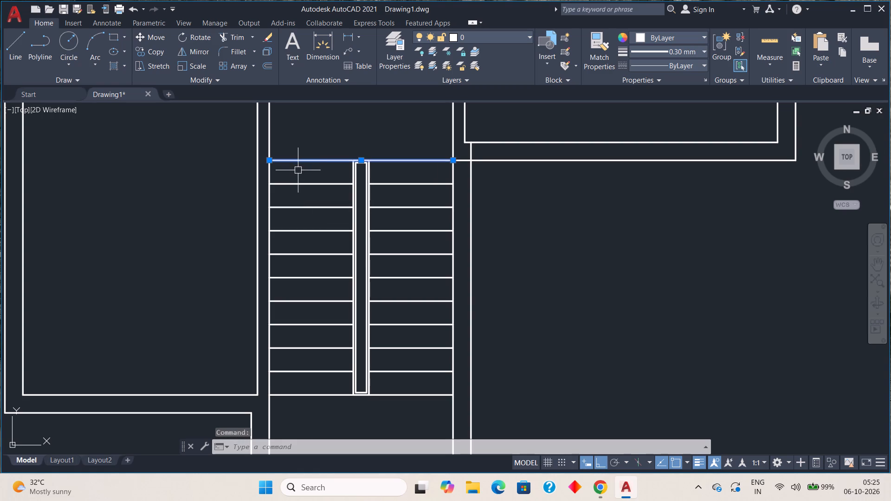
pyautogui.press('Delete')
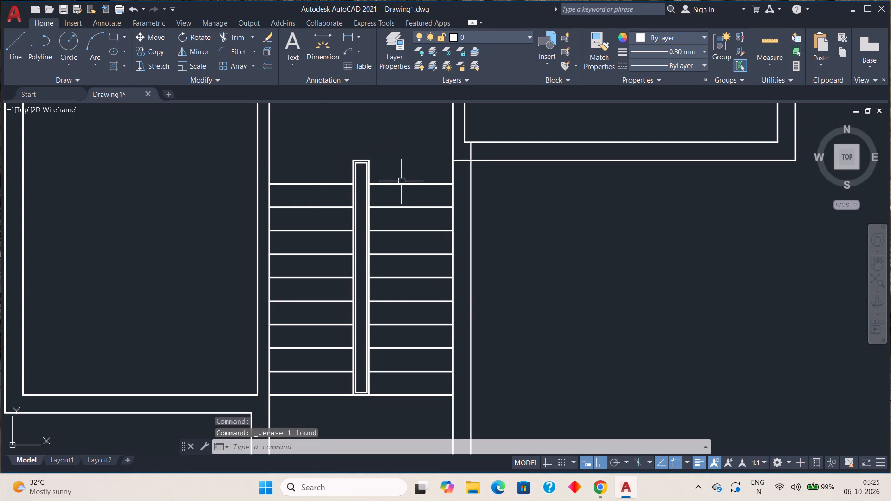
# Stretch the top edge of the inner narrow rectangle between the stair flights downward by about 0.3.
pyautogui.scroll(4, 379, 154)
pyautogui.scroll(-2, 329, 237)
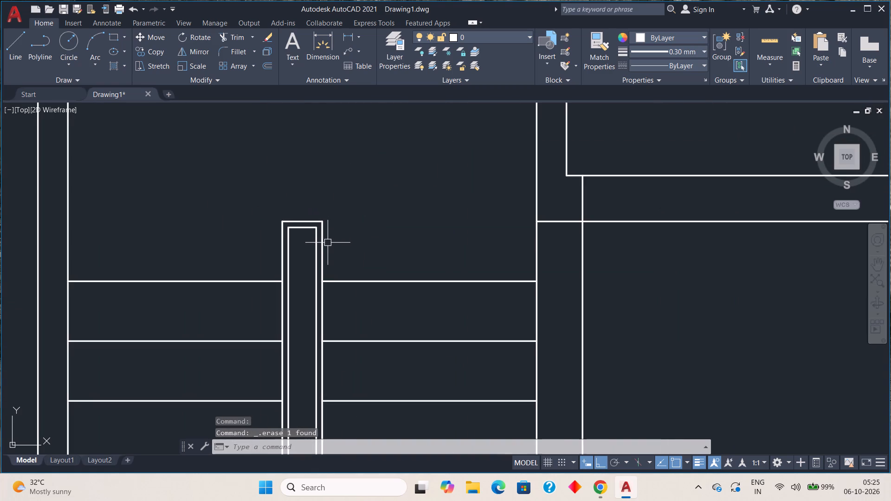
pyautogui.click(306, 229)
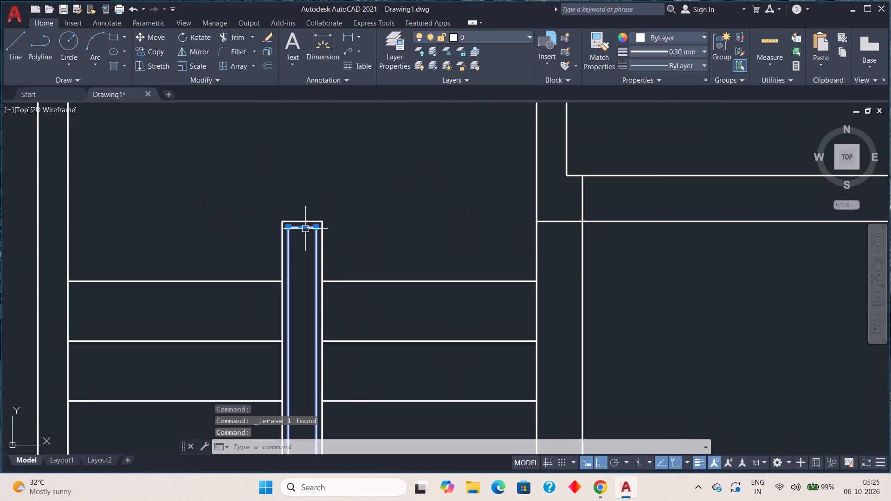
pyautogui.click(303, 226)
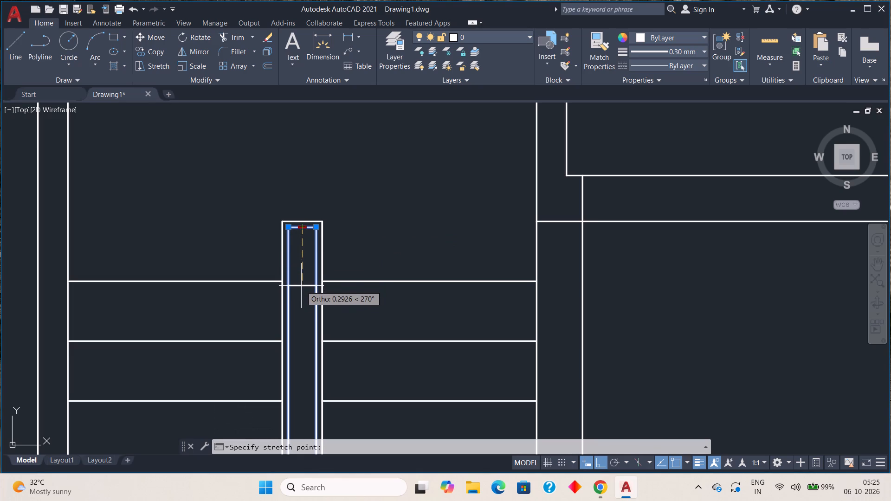
pyautogui.click(301, 287)
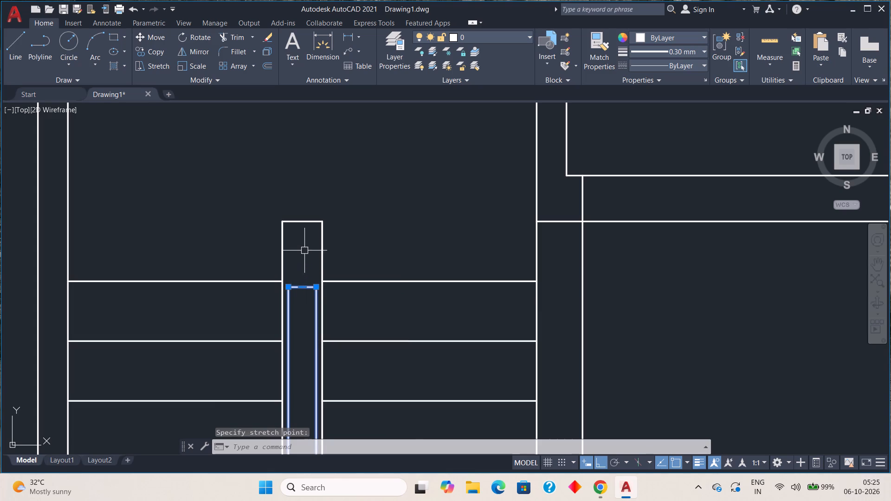
pyautogui.scroll(-2, 307, 262)
pyautogui.scroll(-2, 329, 366)
pyautogui.moveTo(334, 371); pyautogui.dragTo(339, 326, button='middle')
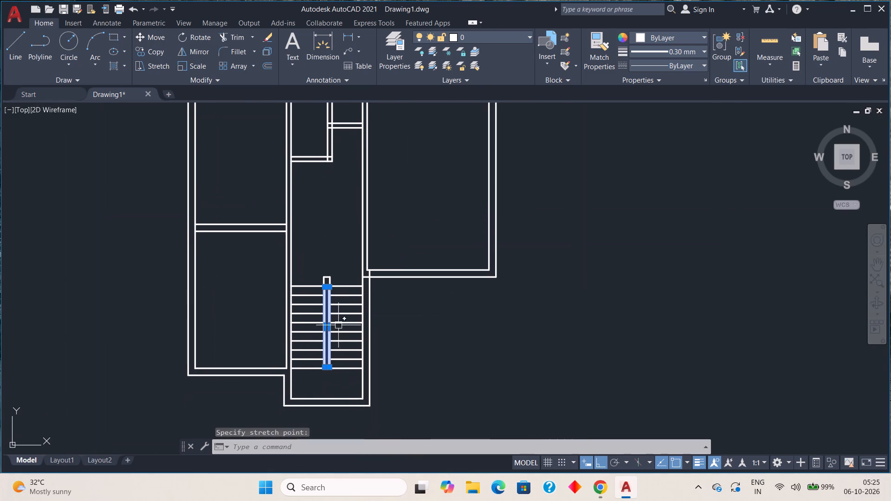
pyautogui.scroll(5, 323, 373)
pyautogui.scroll(-5, 328, 354)
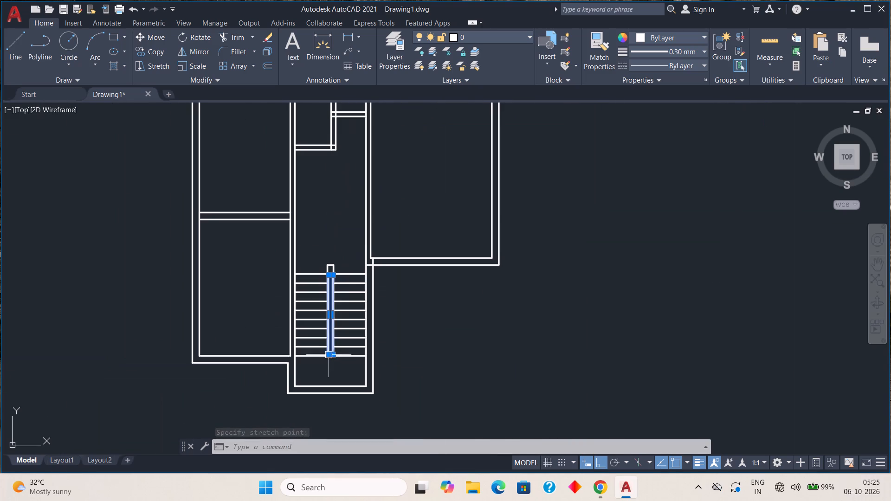
pyautogui.moveTo(357, 252); pyautogui.dragTo(354, 283, button='middle')
pyautogui.scroll(3, 336, 282)
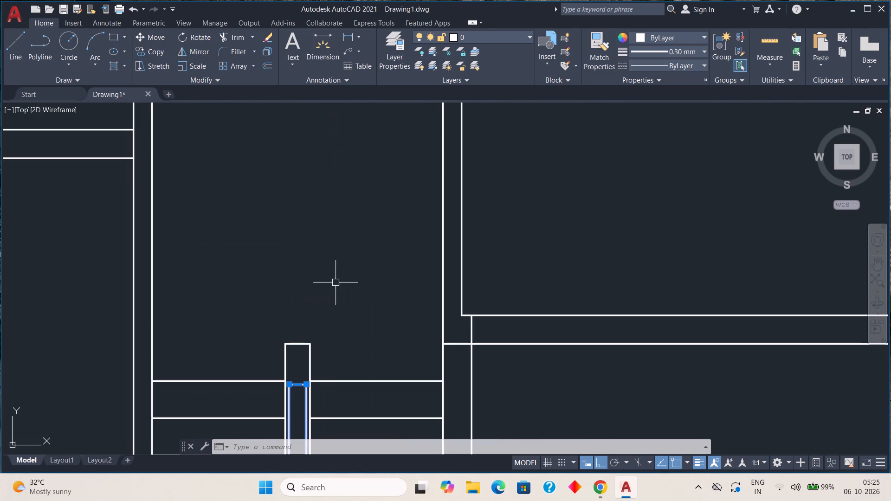
pyautogui.press('Escape')
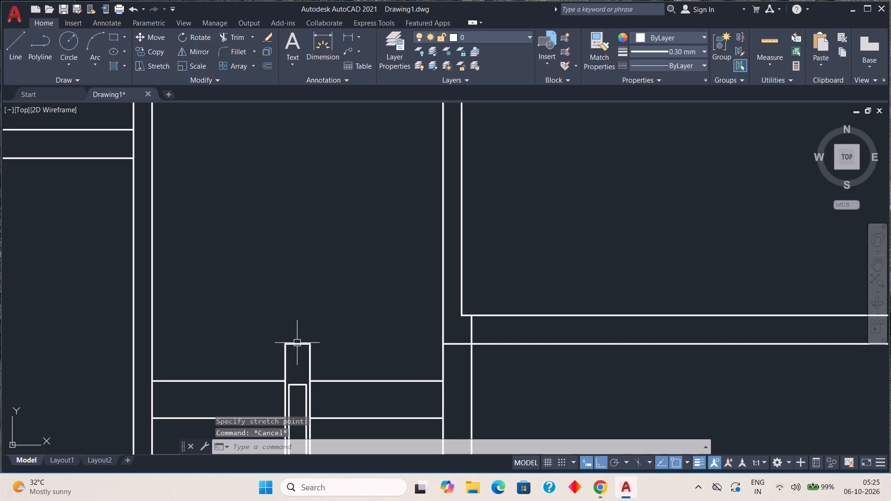
# Stretch the top edge of the outer narrow rectangle between the flights down about 0.3, level with the uppermost tread lines.
pyautogui.click(297, 343)
pyautogui.click(297, 342)
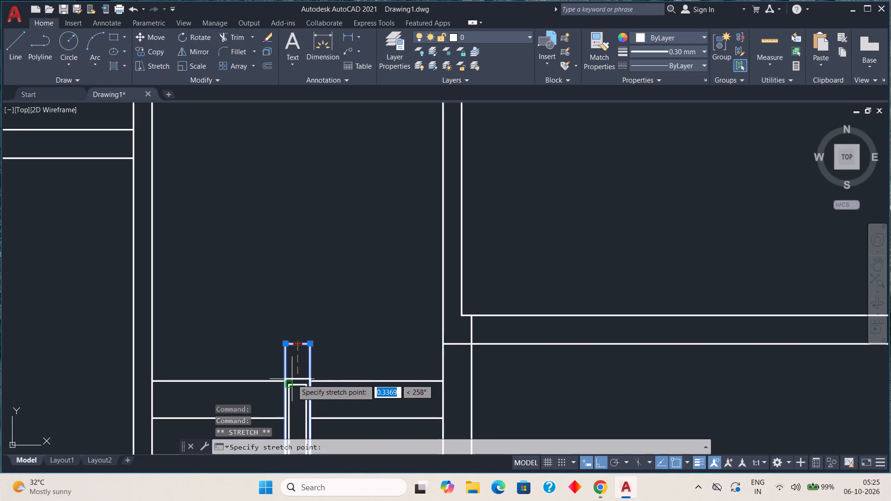
pyautogui.scroll(4, 294, 378)
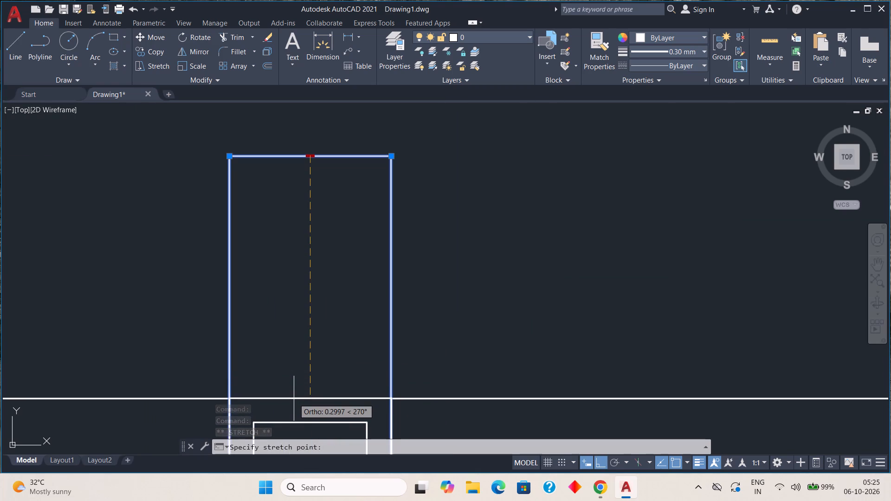
pyautogui.click(294, 398)
pyautogui.press('Escape')
# Shorten the two projecting side lines between the flights by 0.3 so they end at the uppermost tread line.
pyautogui.scroll(-1, 298, 366)
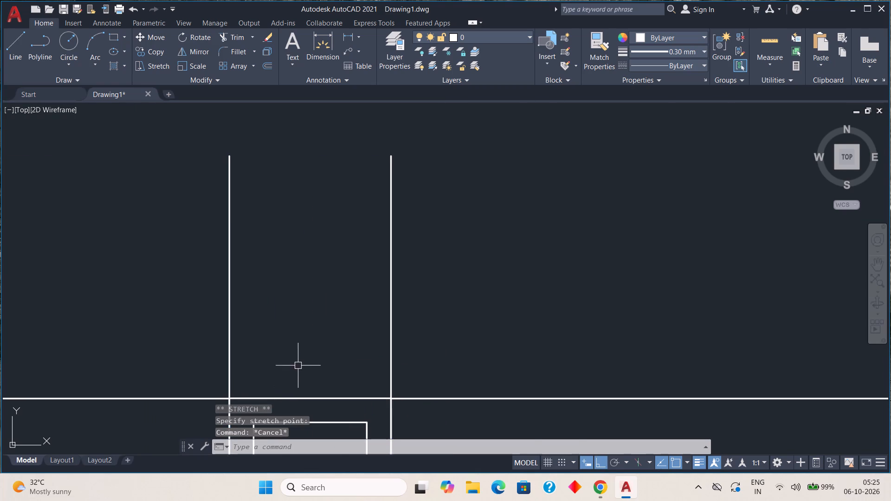
pyautogui.scroll(-2, 298, 366)
pyautogui.moveTo(297, 360); pyautogui.dragTo(301, 299, button='middle')
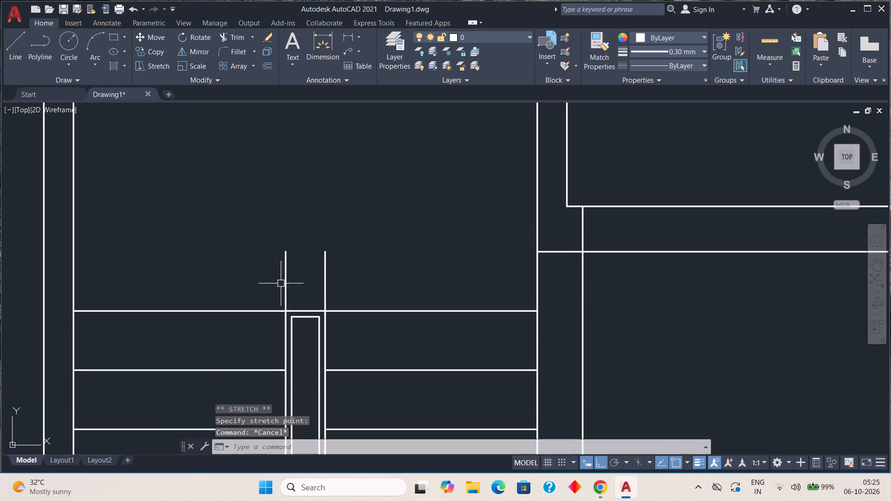
pyautogui.click(284, 279)
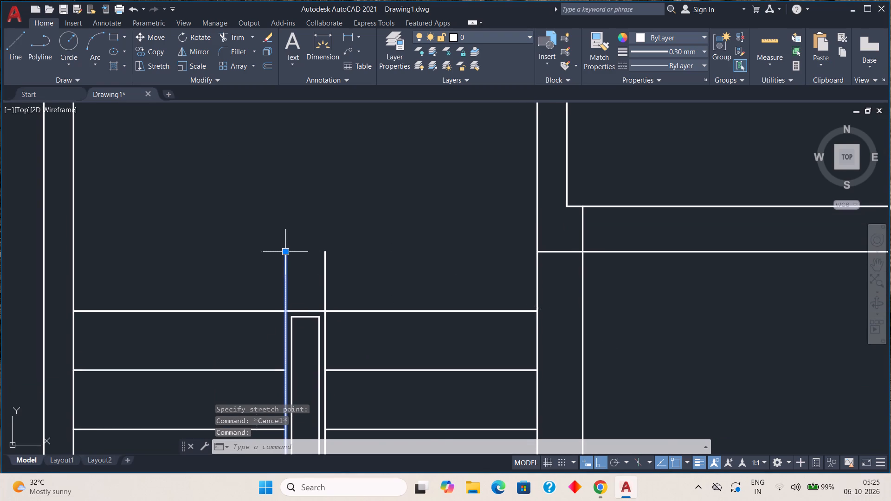
pyautogui.click(286, 252)
pyautogui.scroll(4, 284, 309)
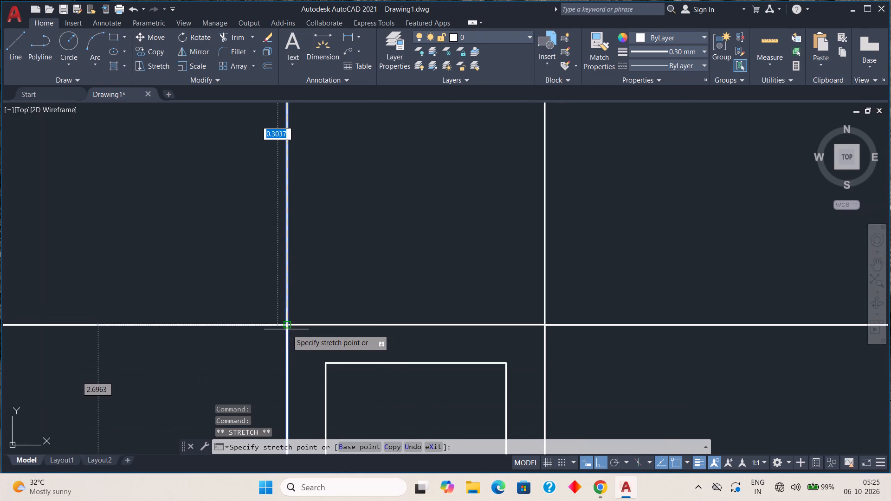
pyautogui.click(289, 327)
pyautogui.press('Escape')
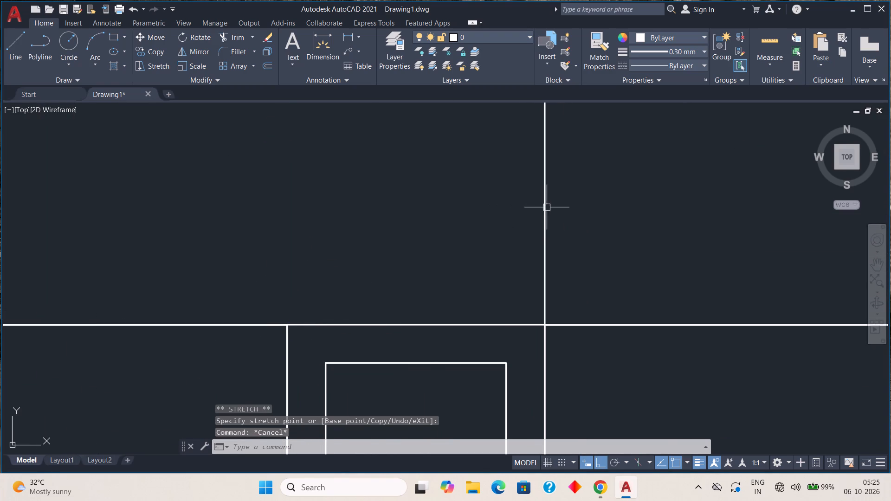
pyautogui.click(545, 216)
pyautogui.scroll(-3, 545, 205)
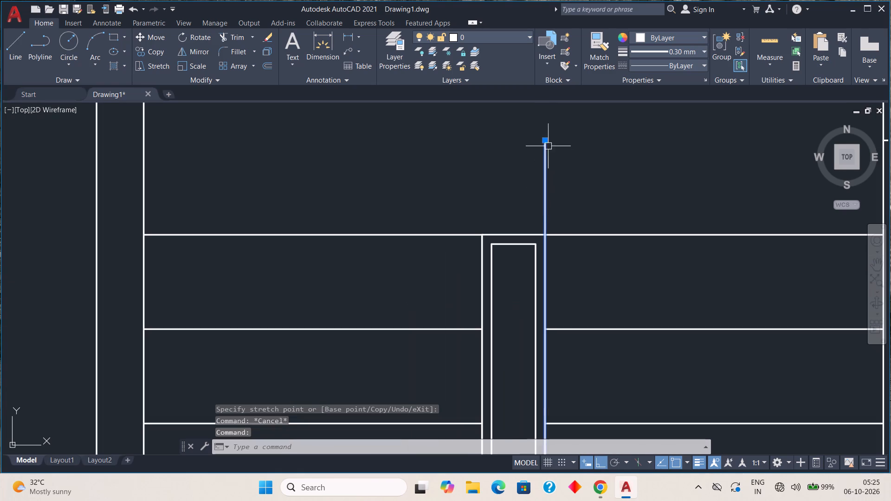
pyautogui.click(548, 141)
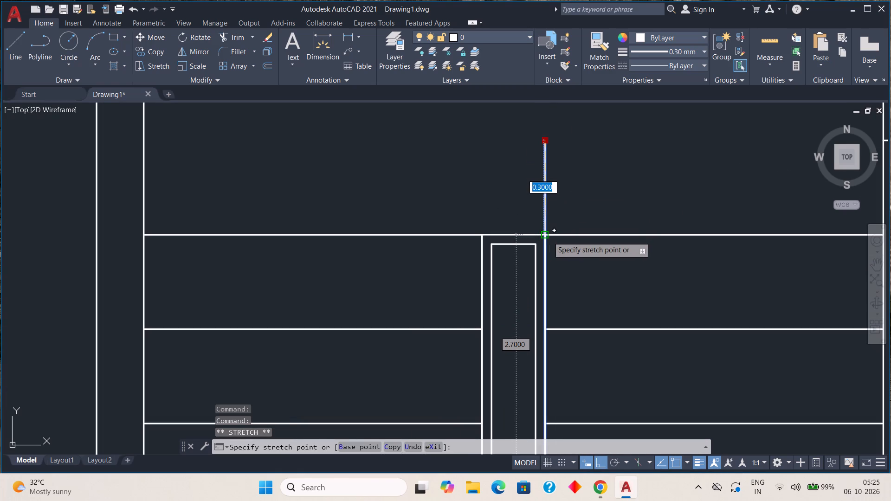
pyautogui.click(546, 236)
pyautogui.press('Escape')
pyautogui.press('Escape')
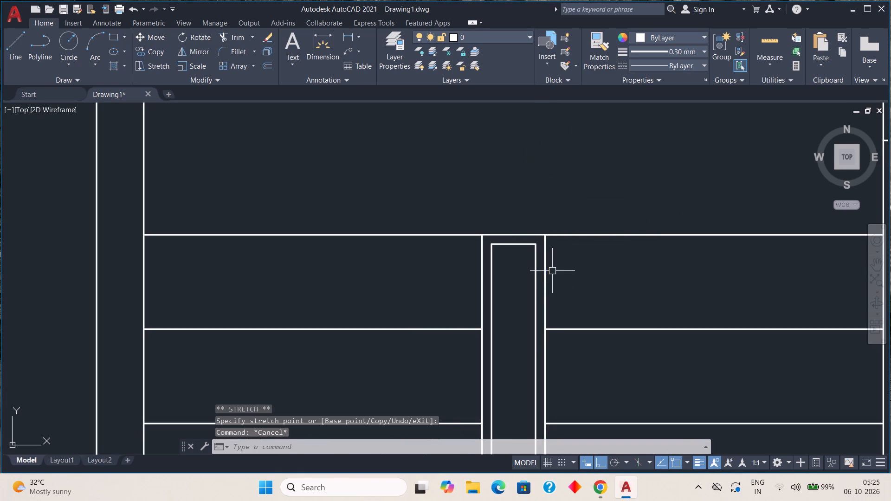
# Examine the shortened staircase and the space above it within the overall floor plan.
pyautogui.scroll(-3, 550, 275)
pyautogui.moveTo(545, 305); pyautogui.dragTo(522, 213, button='middle')
pyautogui.scroll(-1, 519, 222)
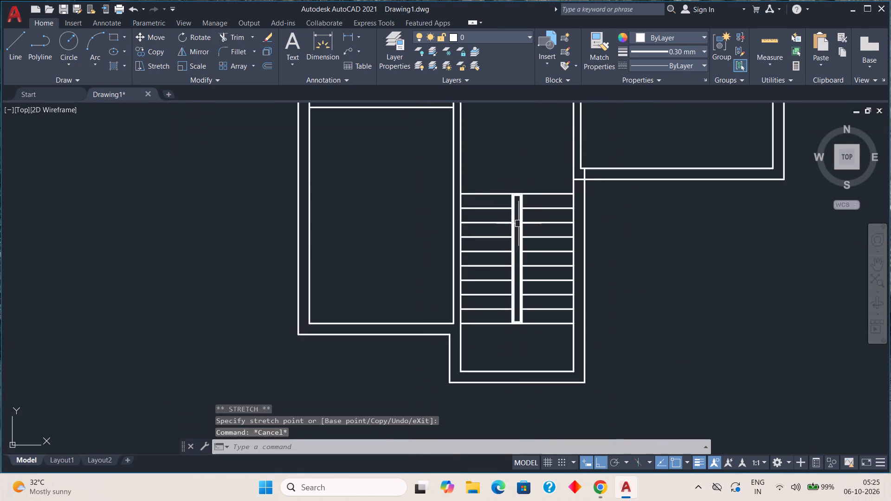
pyautogui.scroll(4, 514, 199)
pyautogui.scroll(-5, 514, 199)
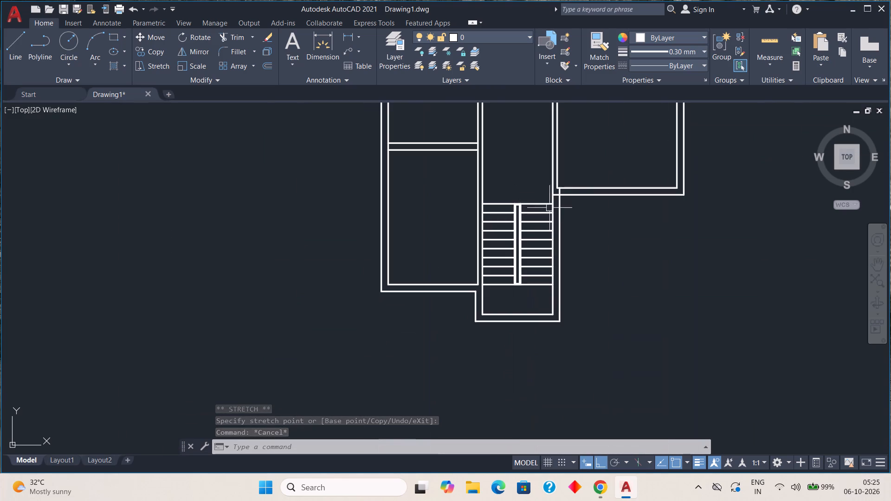
pyautogui.scroll(3, 547, 189)
pyautogui.press('Escape')
pyautogui.press('Escape')
pyautogui.press('Escape')
pyautogui.press('Escape')
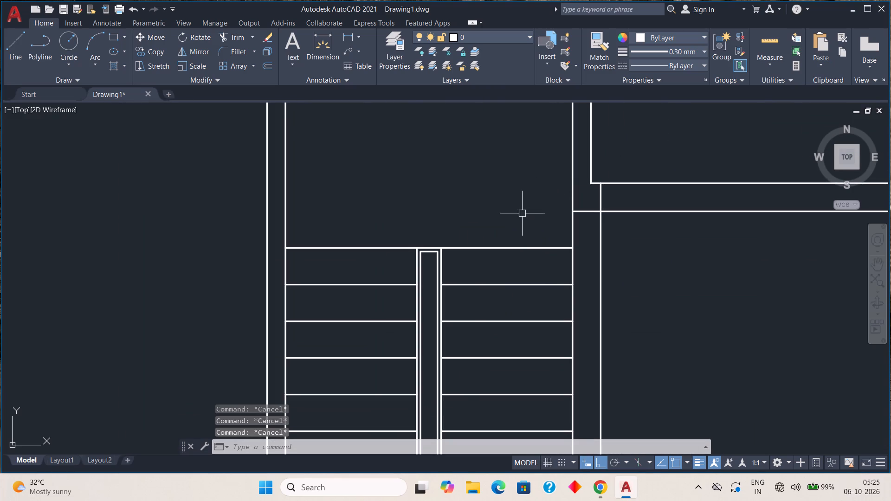
pyautogui.press('Escape')
pyautogui.press('Escape')
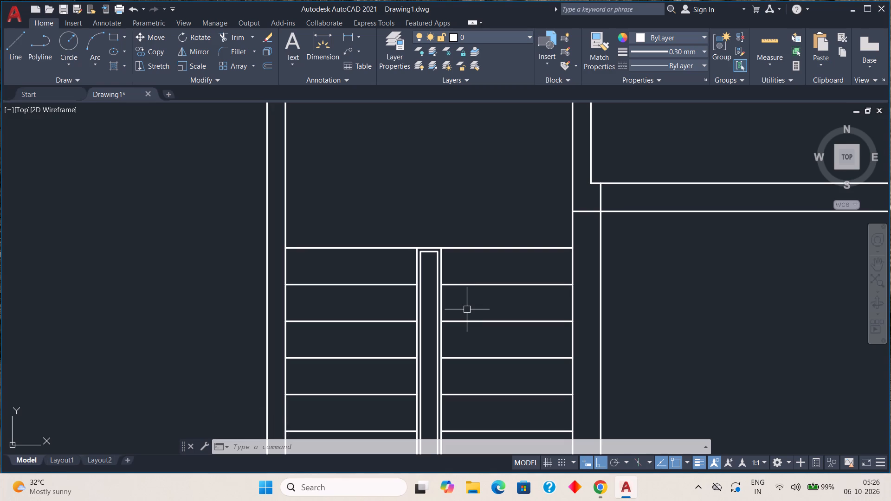
pyautogui.scroll(-3, 463, 323)
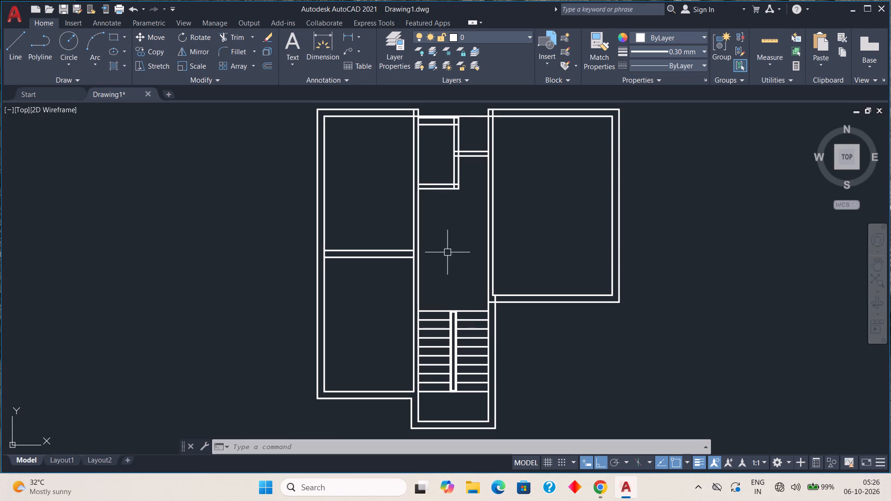
pyautogui.scroll(1, 443, 223)
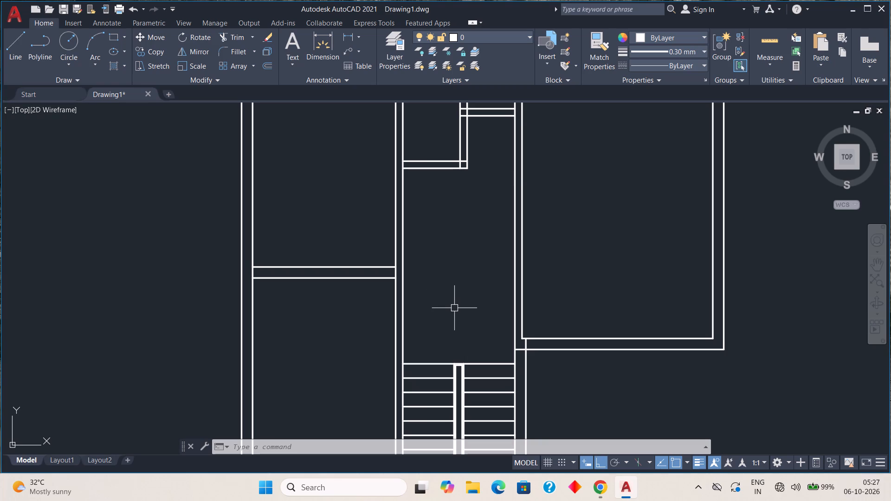
pyautogui.scroll(-1, 454, 299)
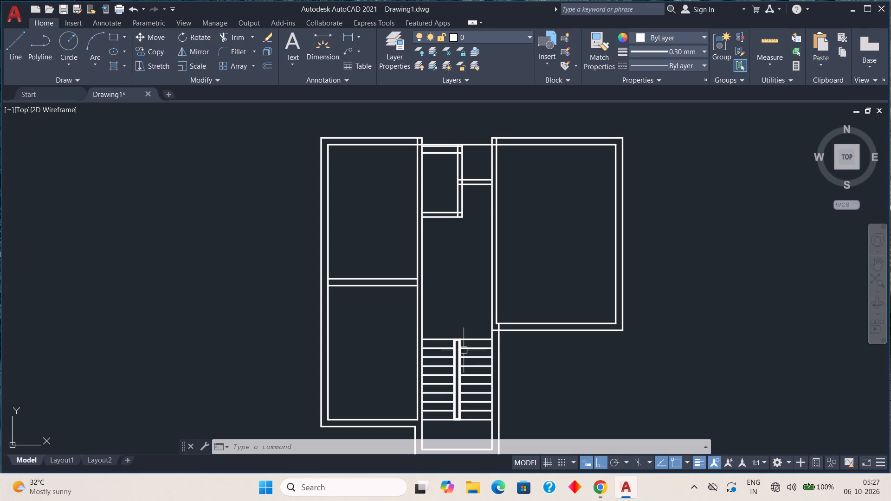
pyautogui.press('Escape')
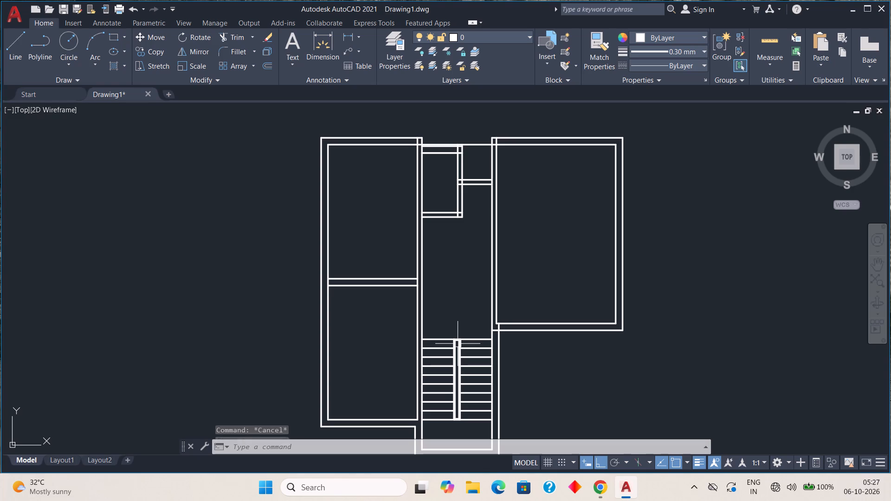
pyautogui.press('Escape')
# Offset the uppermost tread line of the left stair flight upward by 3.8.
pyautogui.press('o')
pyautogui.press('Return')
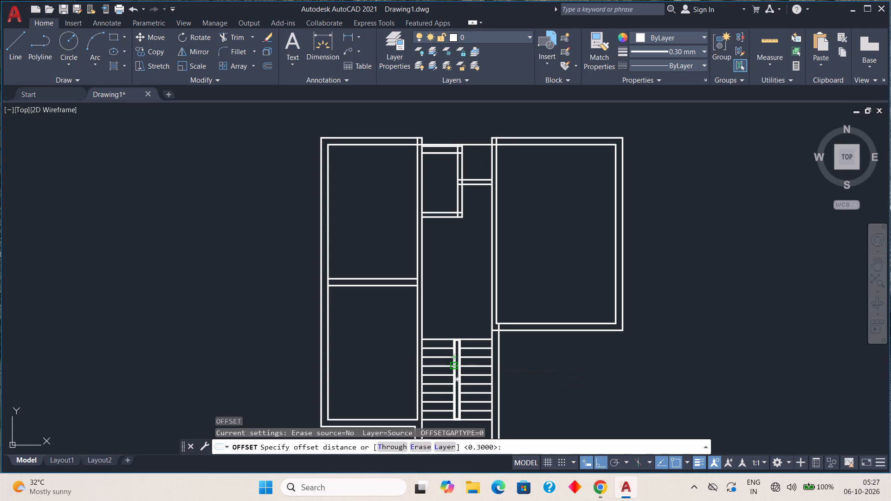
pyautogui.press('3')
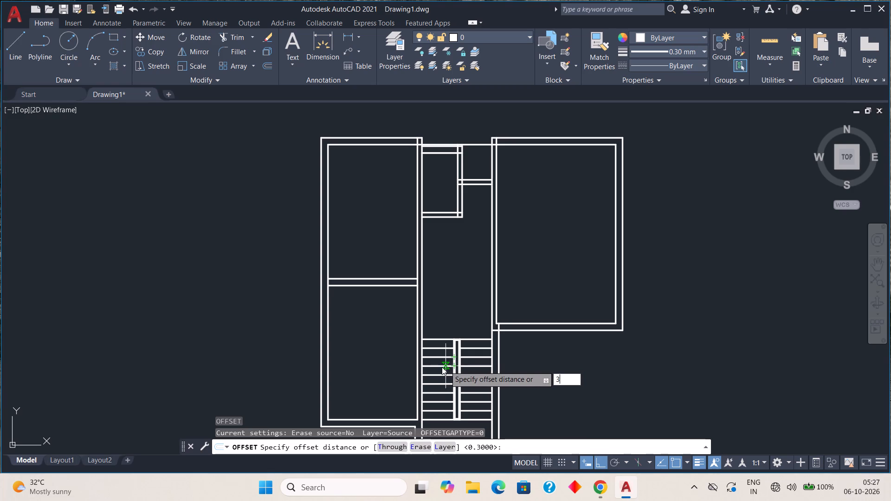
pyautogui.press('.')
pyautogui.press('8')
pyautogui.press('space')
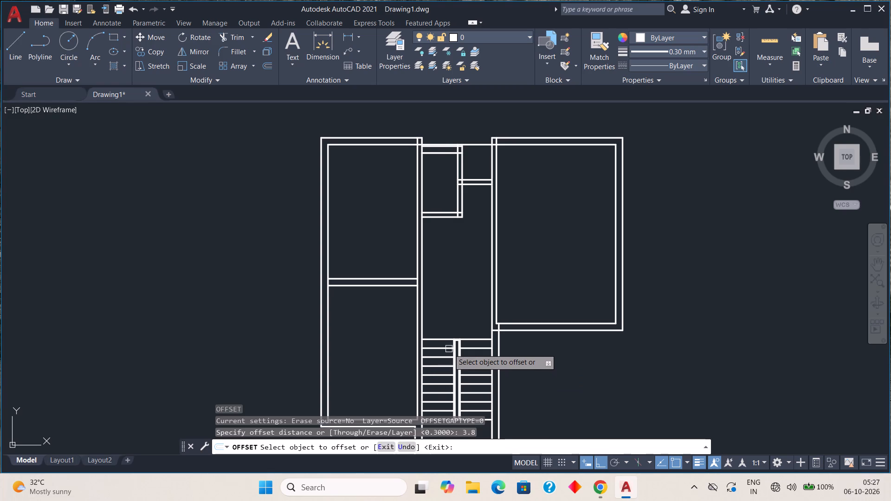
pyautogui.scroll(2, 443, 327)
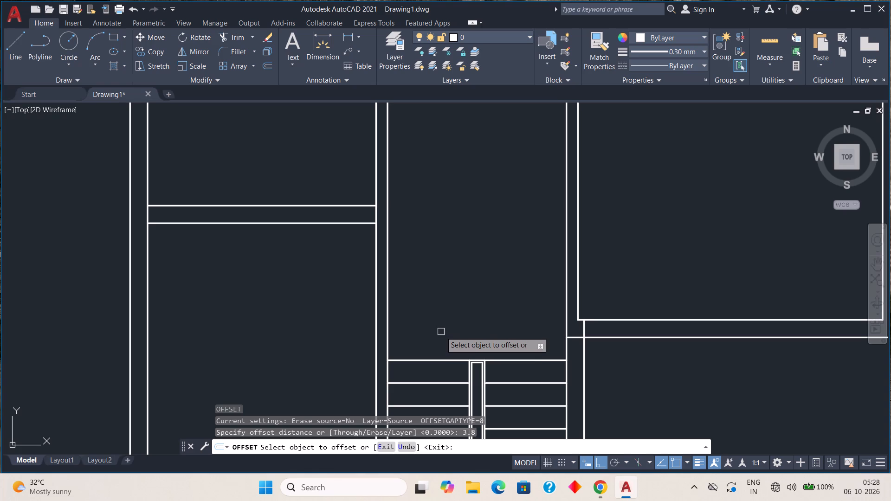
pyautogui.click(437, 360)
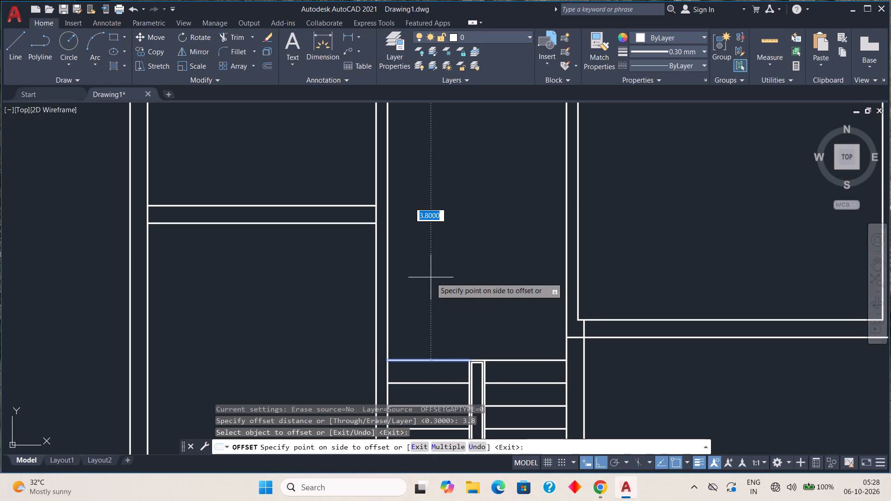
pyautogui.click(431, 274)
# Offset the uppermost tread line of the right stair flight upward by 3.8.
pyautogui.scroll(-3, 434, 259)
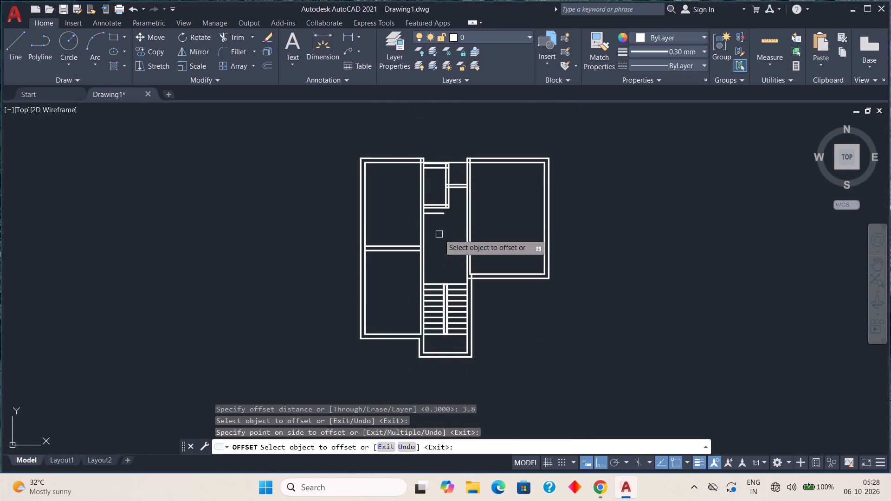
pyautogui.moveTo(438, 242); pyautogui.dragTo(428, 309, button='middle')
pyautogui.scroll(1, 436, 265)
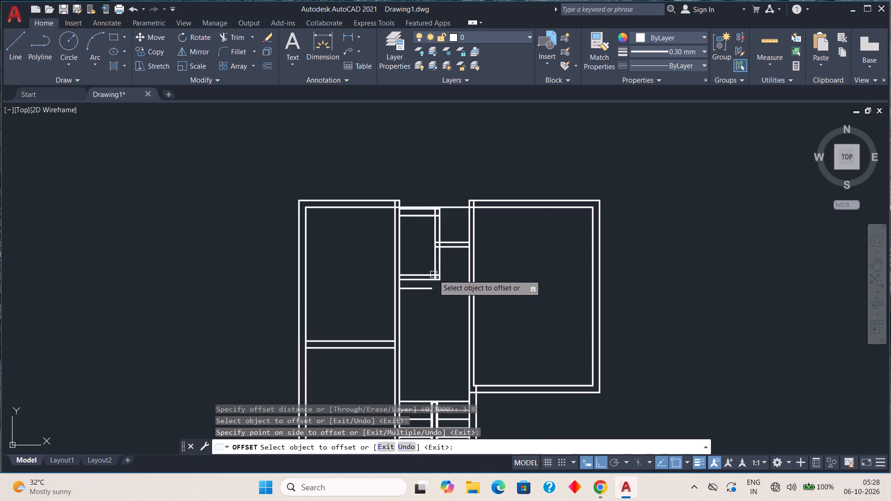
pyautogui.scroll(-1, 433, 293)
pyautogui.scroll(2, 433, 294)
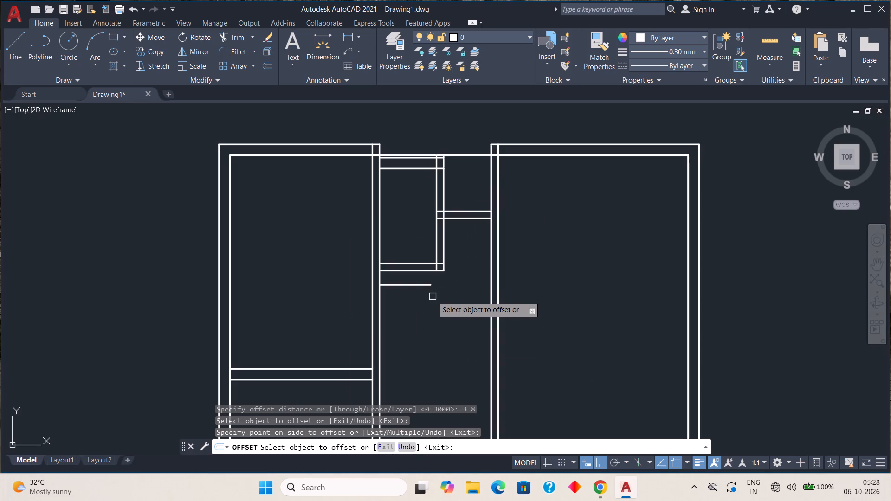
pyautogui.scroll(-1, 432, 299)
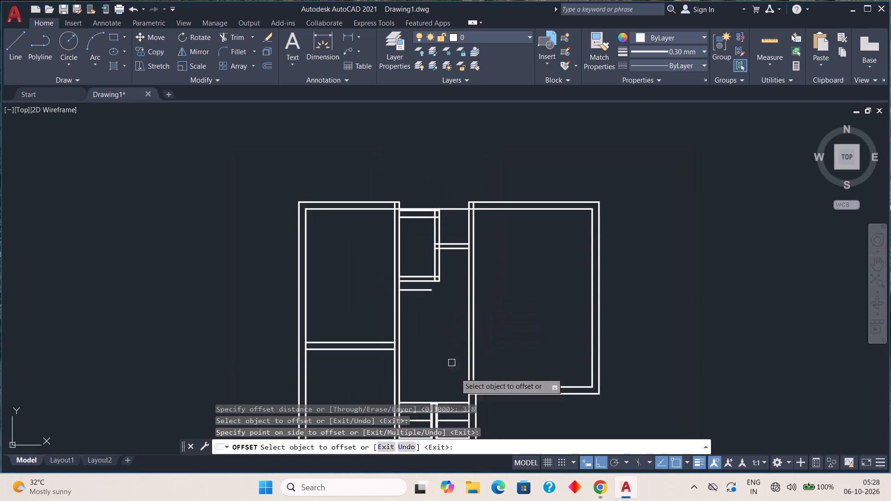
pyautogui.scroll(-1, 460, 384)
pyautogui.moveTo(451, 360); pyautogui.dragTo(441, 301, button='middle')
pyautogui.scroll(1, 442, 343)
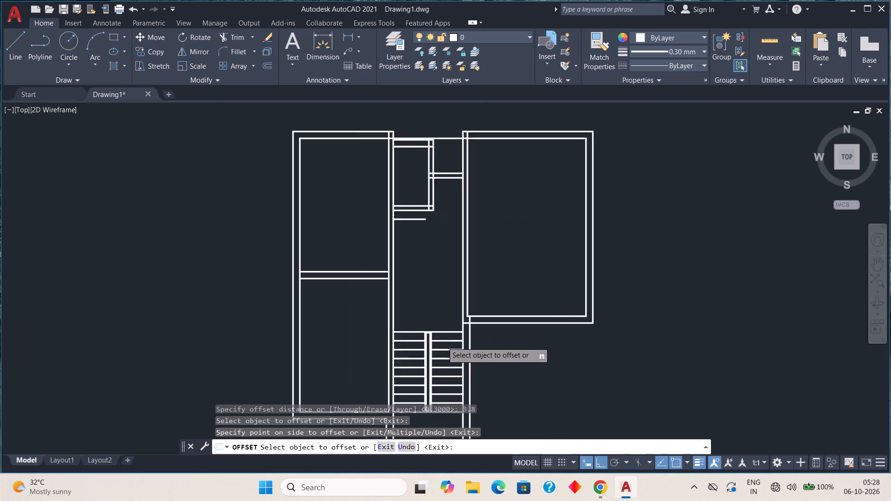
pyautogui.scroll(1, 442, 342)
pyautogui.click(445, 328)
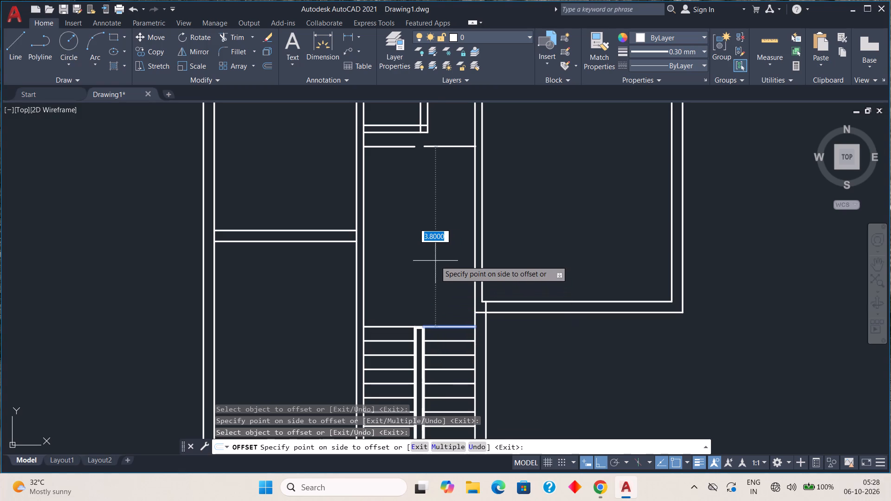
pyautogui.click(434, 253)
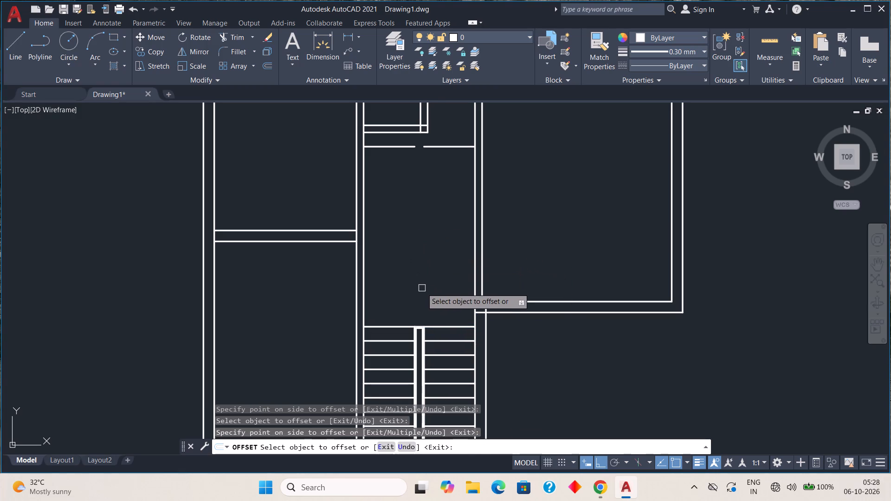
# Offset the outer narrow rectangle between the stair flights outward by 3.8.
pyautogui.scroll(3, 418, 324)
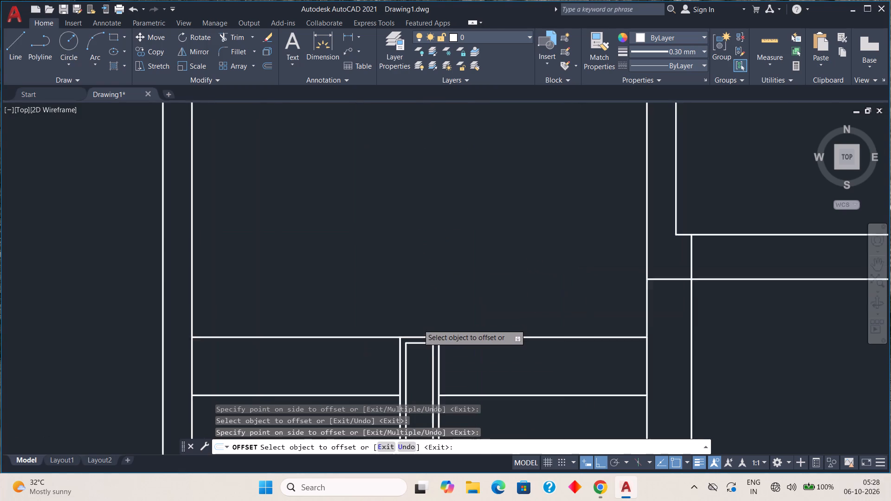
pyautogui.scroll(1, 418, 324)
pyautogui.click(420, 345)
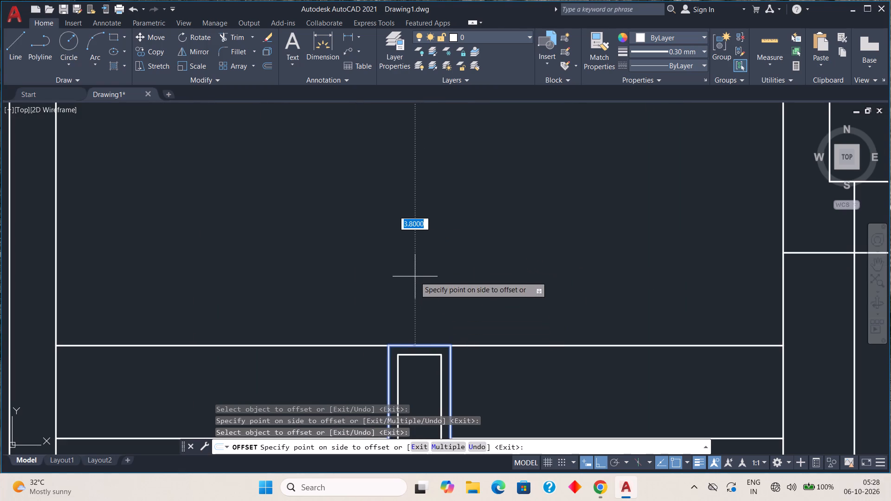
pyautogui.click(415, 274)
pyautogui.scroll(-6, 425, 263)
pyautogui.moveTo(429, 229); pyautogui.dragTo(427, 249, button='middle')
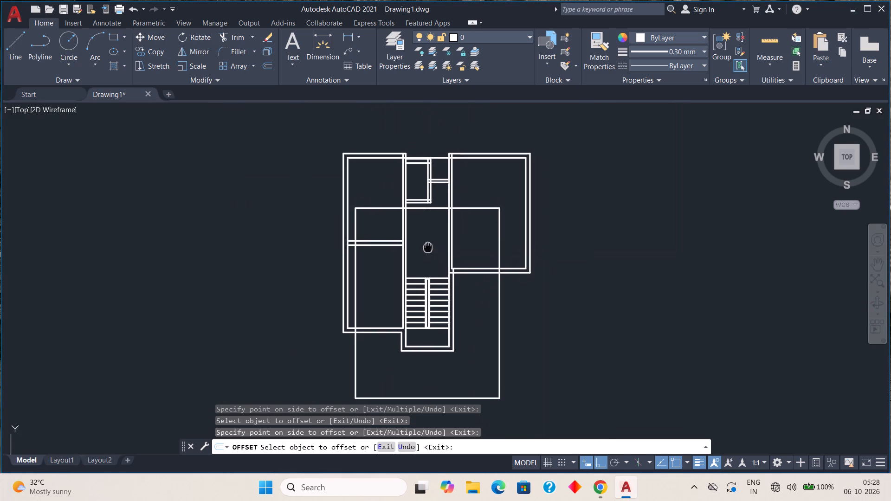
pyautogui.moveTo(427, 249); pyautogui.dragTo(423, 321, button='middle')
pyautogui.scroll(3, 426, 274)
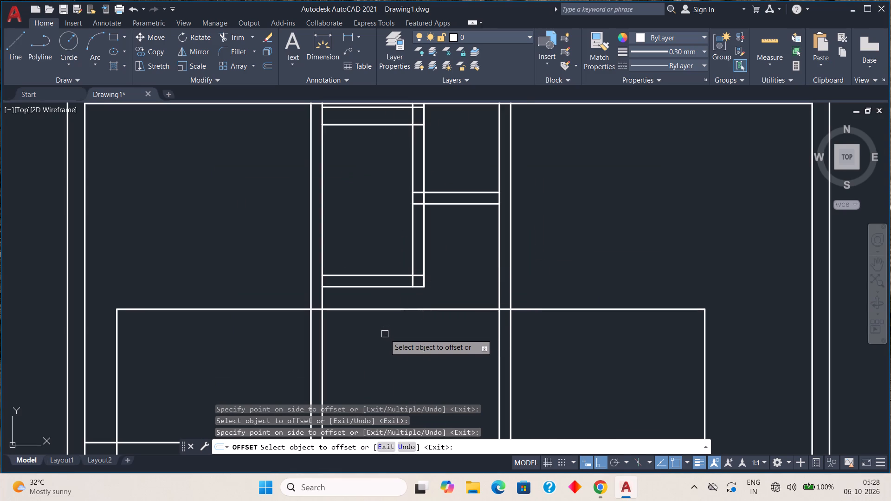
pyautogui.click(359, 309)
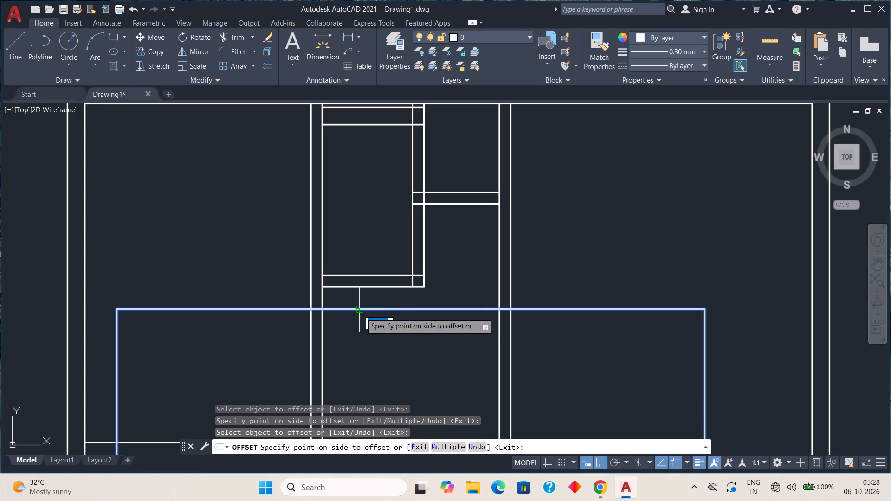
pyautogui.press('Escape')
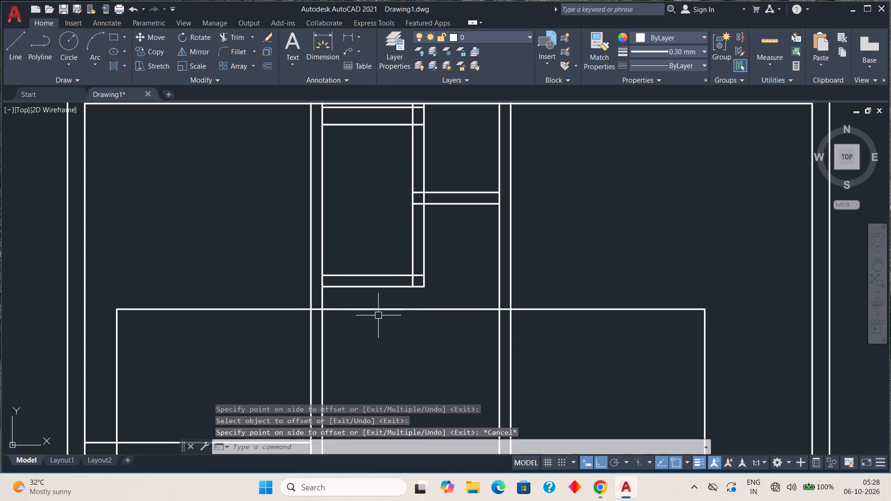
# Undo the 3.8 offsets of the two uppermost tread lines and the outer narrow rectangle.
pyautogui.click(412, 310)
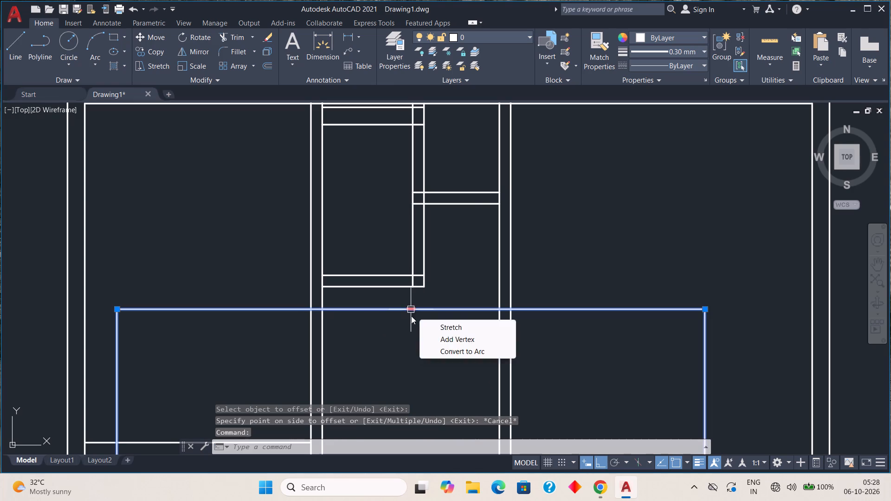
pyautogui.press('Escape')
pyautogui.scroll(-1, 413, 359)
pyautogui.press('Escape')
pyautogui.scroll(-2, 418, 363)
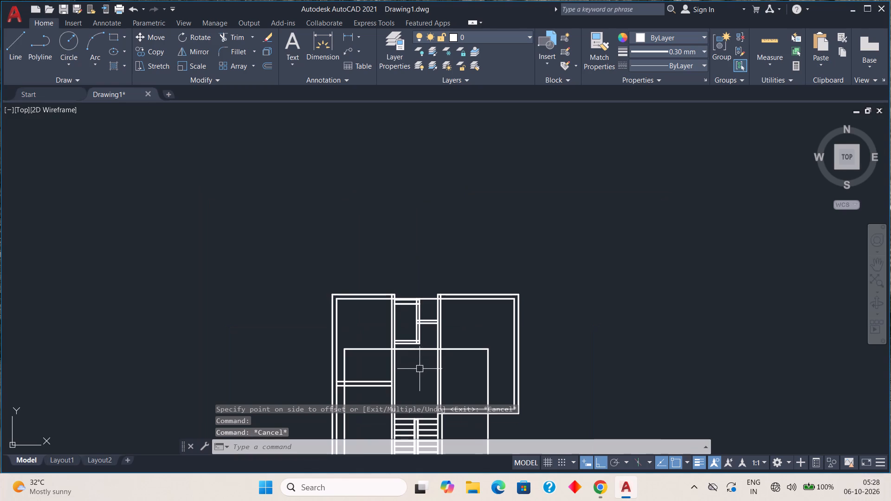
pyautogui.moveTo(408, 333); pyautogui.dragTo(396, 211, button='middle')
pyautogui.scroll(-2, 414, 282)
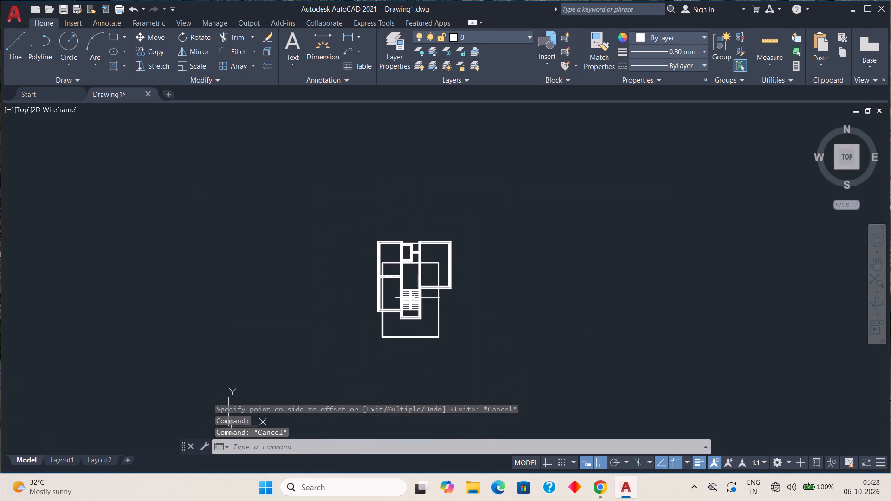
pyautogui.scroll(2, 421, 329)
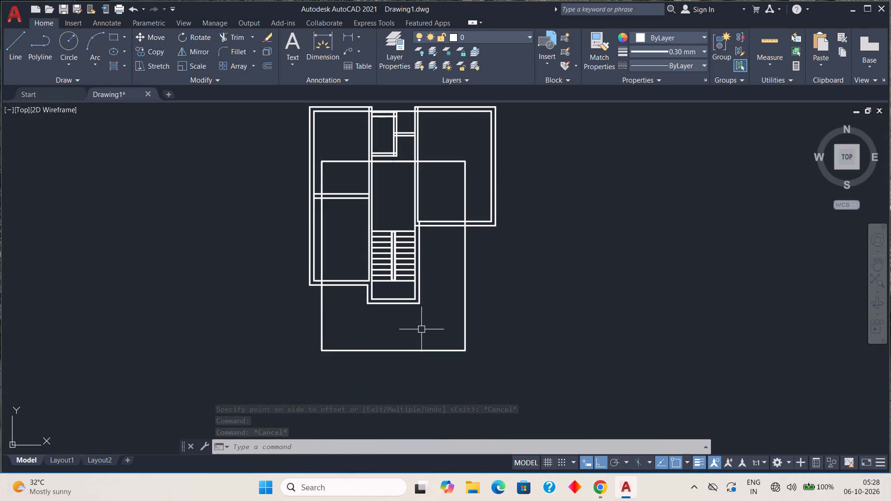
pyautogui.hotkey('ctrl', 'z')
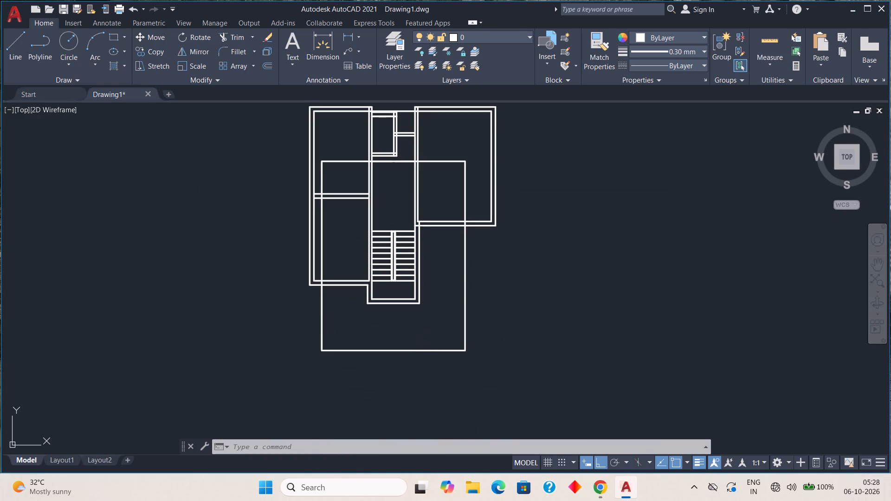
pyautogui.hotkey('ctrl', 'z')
# Examine how the left flight's uppermost tread line and the outer narrow rectangle between the flights are built as objects.
pyautogui.scroll(-4, 418, 344)
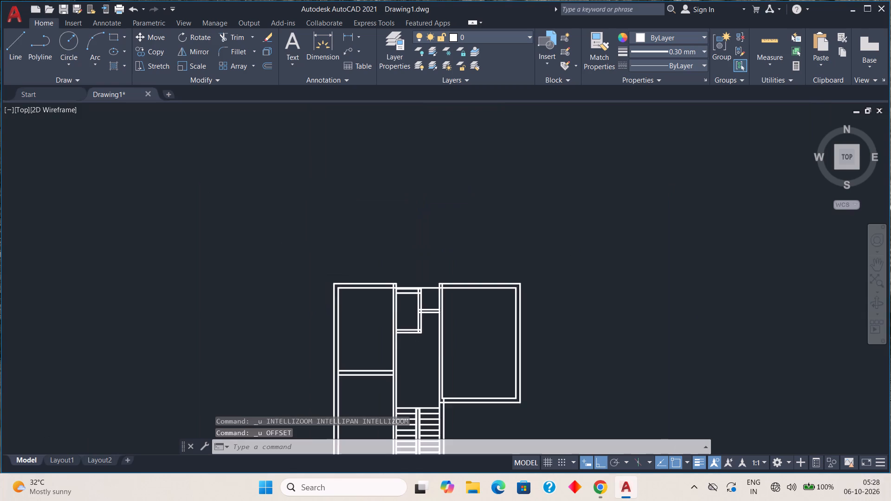
pyautogui.moveTo(423, 341); pyautogui.dragTo(416, 291, button='middle')
pyautogui.scroll(3, 410, 335)
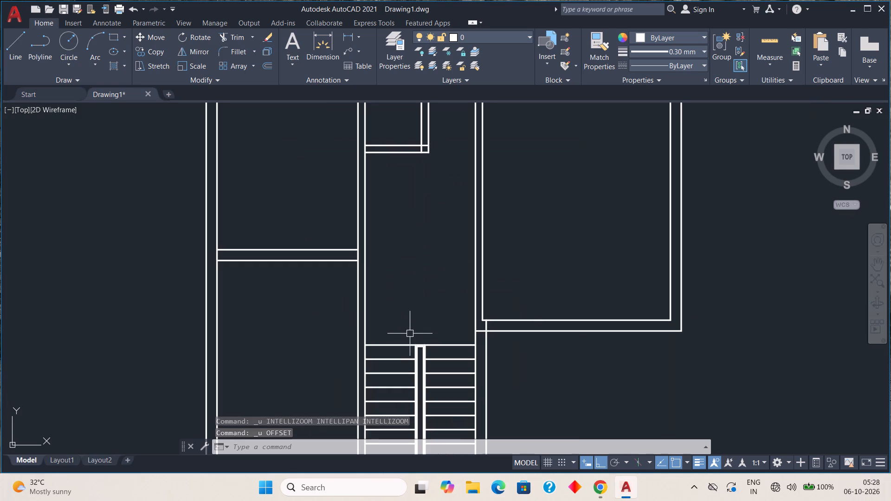
pyautogui.scroll(3, 407, 351)
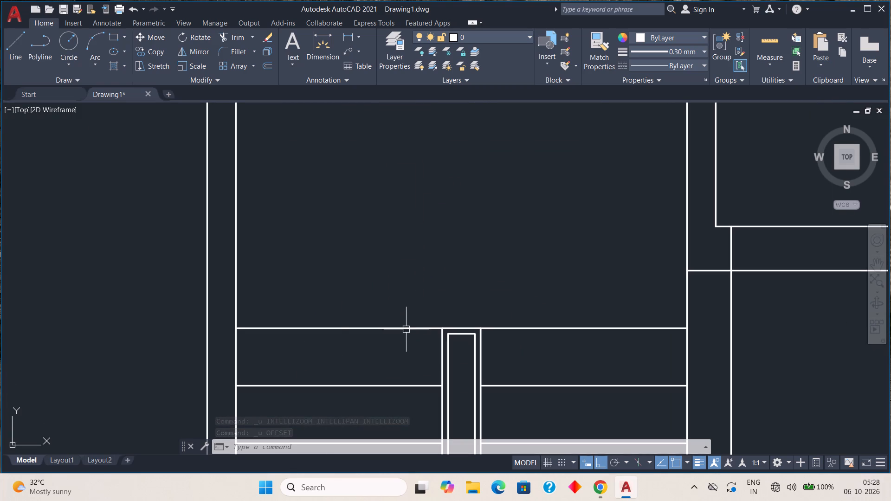
pyautogui.click(407, 328)
pyautogui.click(463, 328)
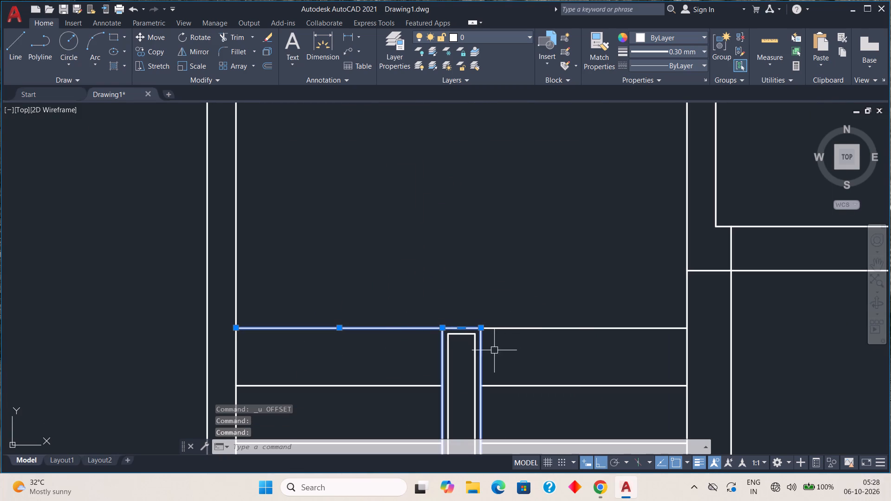
pyautogui.scroll(-3, 489, 357)
pyautogui.moveTo(491, 368); pyautogui.dragTo(470, 212, button='middle')
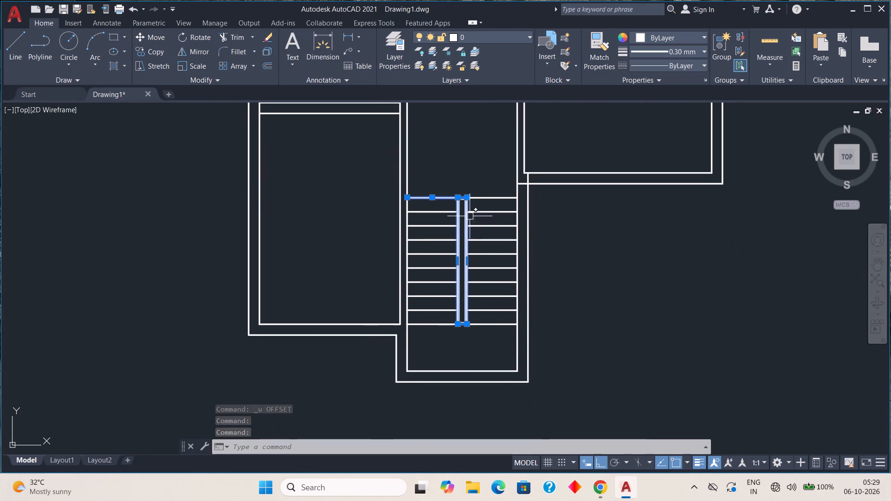
pyautogui.scroll(3, 478, 247)
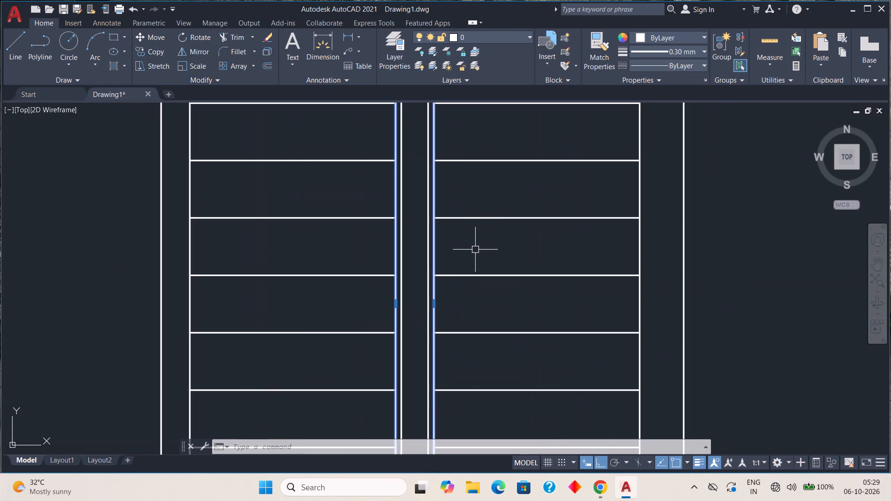
pyautogui.press('Escape')
pyautogui.press('Escape')
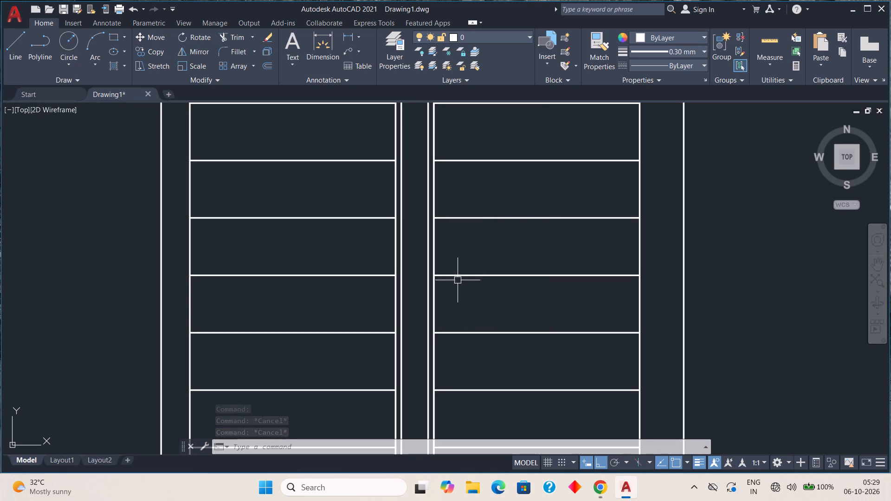
# Examine how the upper tread lines of both flights and the inner and outer narrow rectangles between them are built as objects.
pyautogui.scroll(-3, 456, 284)
pyautogui.scroll(3, 423, 219)
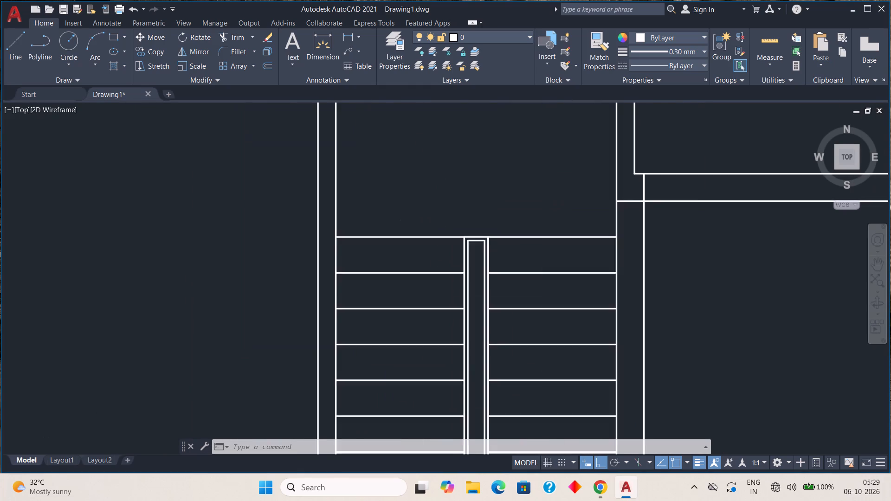
pyautogui.click(494, 274)
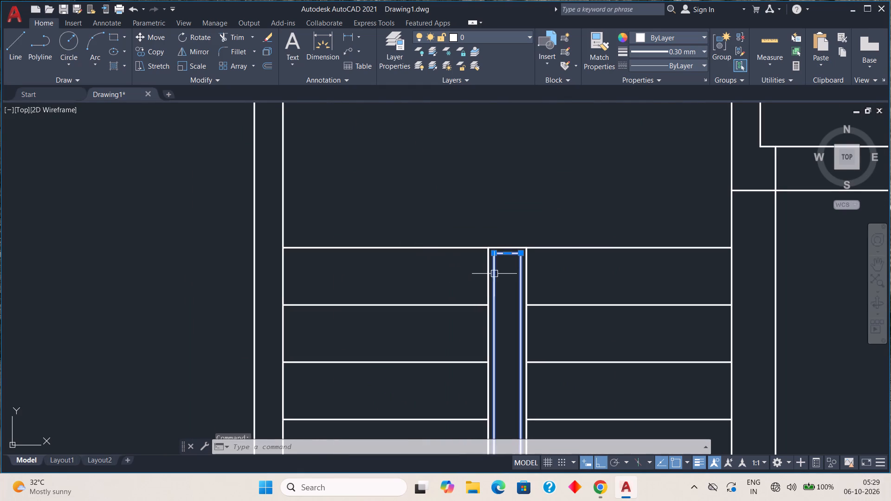
pyautogui.press('Escape')
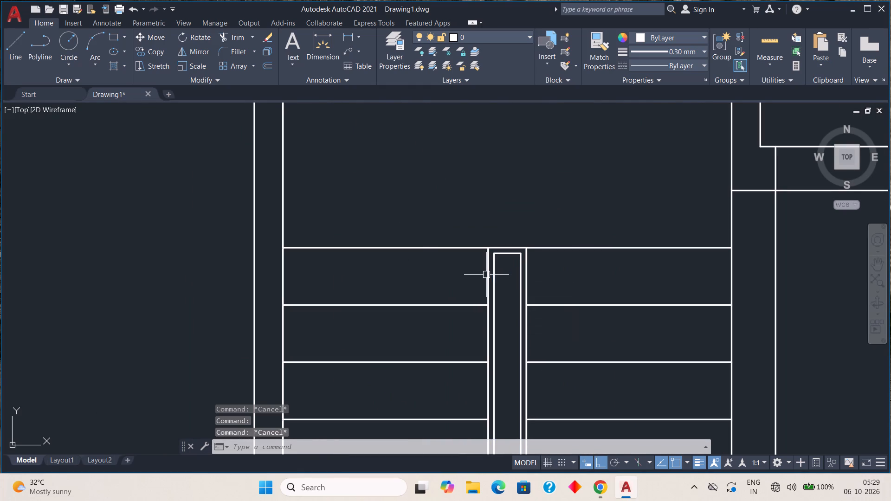
pyautogui.click(486, 275)
pyautogui.scroll(-3, 484, 276)
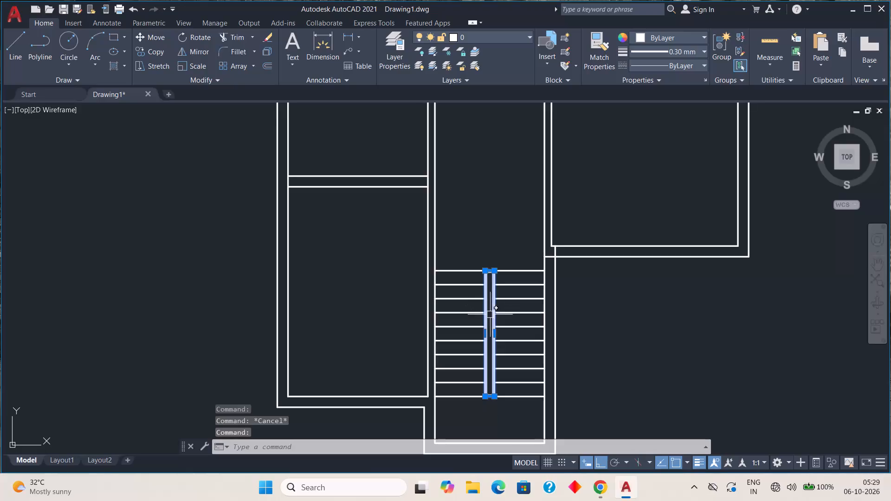
pyautogui.scroll(2, 485, 308)
pyautogui.press('Escape')
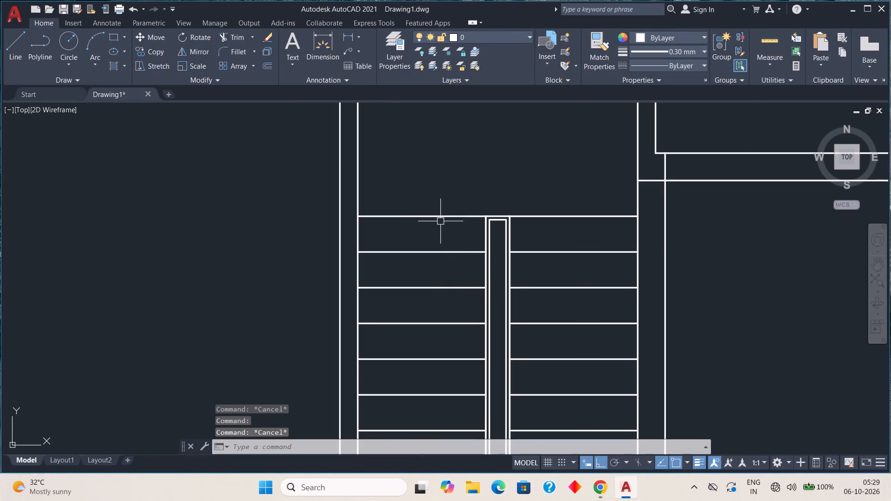
pyautogui.click(449, 251)
pyautogui.press('Escape')
pyautogui.click(539, 251)
pyautogui.press('Escape')
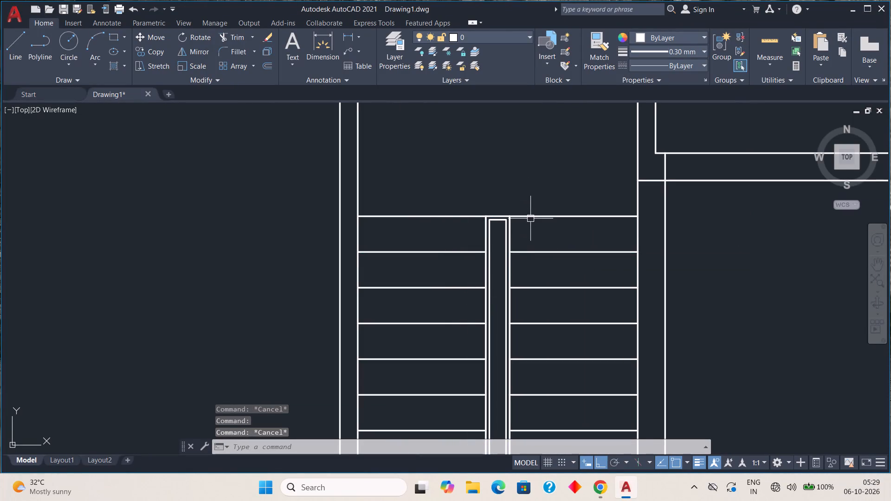
pyautogui.click(530, 218)
pyautogui.press('Escape')
pyautogui.click(463, 215)
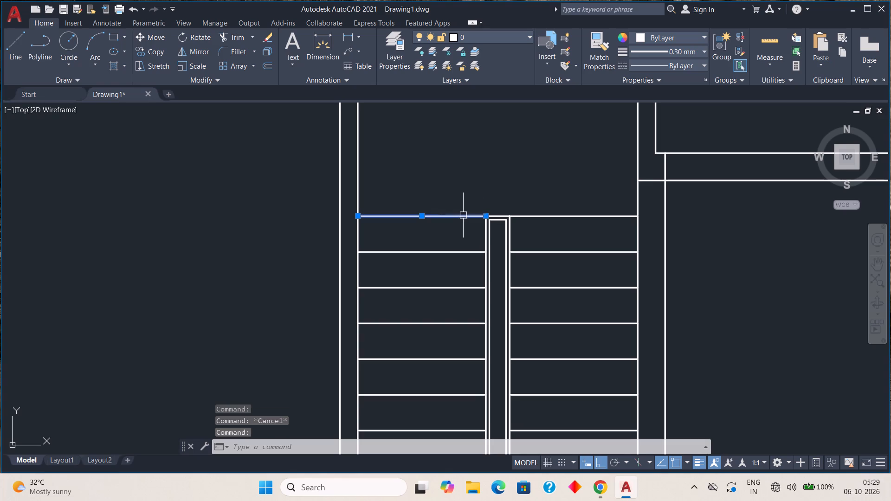
pyautogui.press('Escape')
pyautogui.click(495, 214)
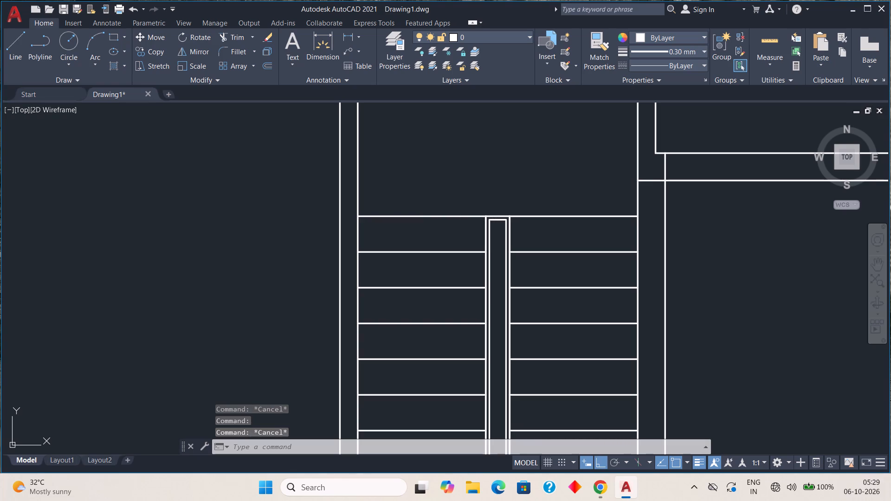
pyautogui.press('Escape')
pyautogui.click(459, 218)
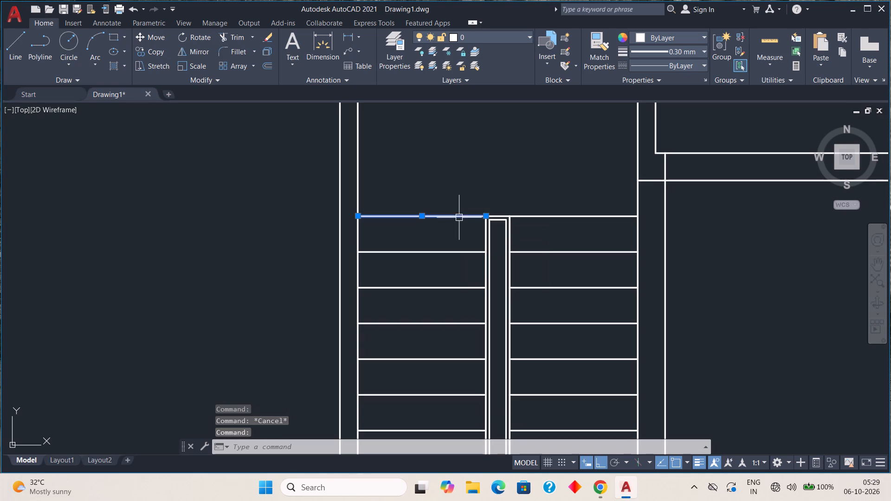
pyautogui.click(537, 215)
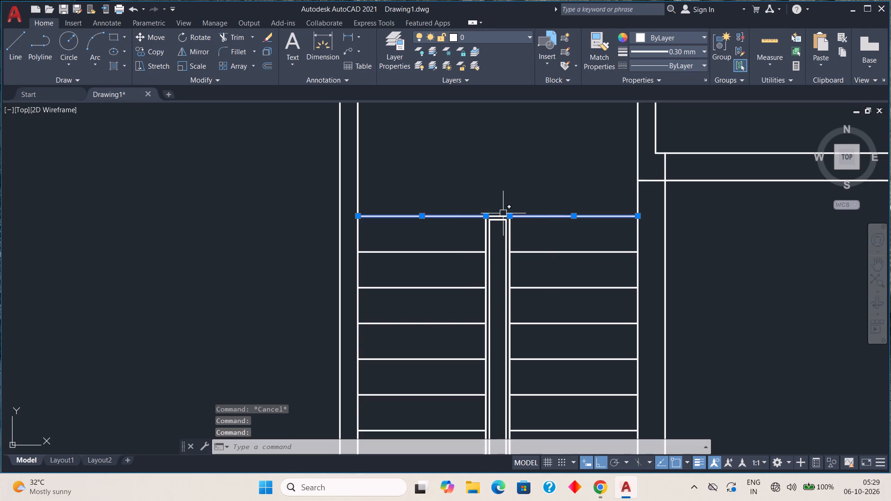
pyautogui.click(499, 215)
pyautogui.press('Escape')
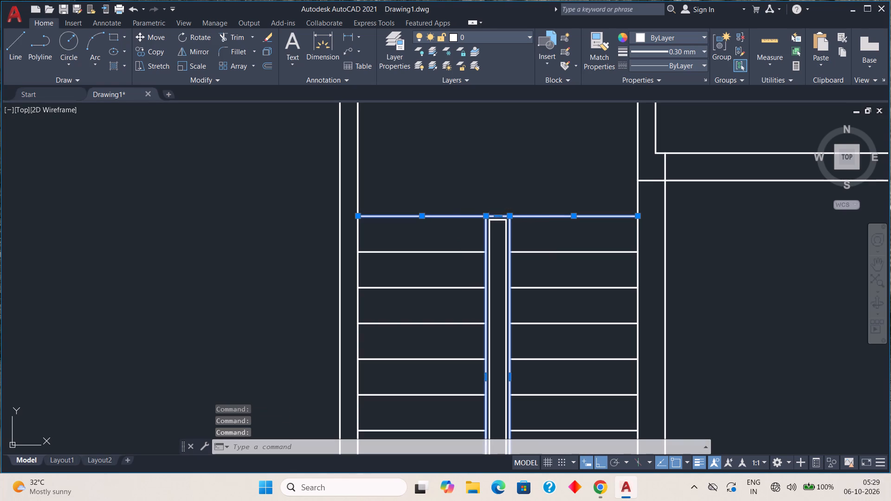
pyautogui.press('Escape')
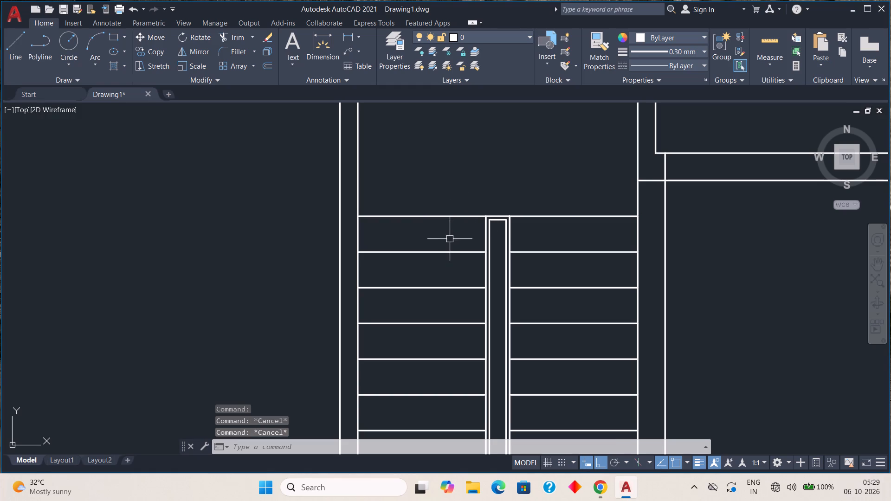
# Offset the uppermost tread line of the left stair flight upward by 3.8.
pyautogui.press('o')
pyautogui.press('Return')
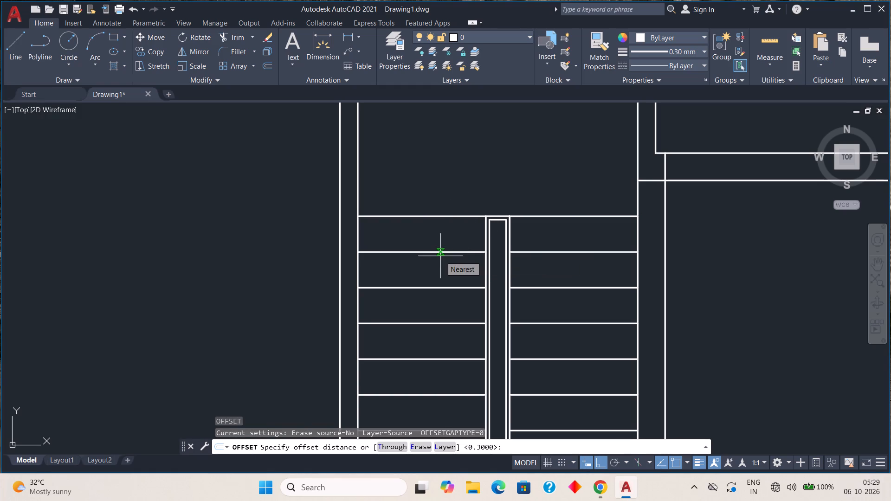
pyautogui.press('3')
pyautogui.press('.')
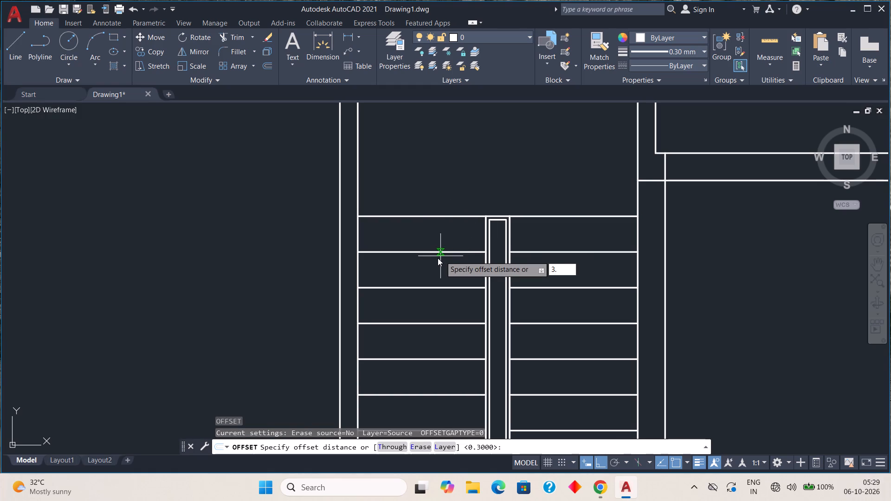
pyautogui.press('8')
pyautogui.press('space')
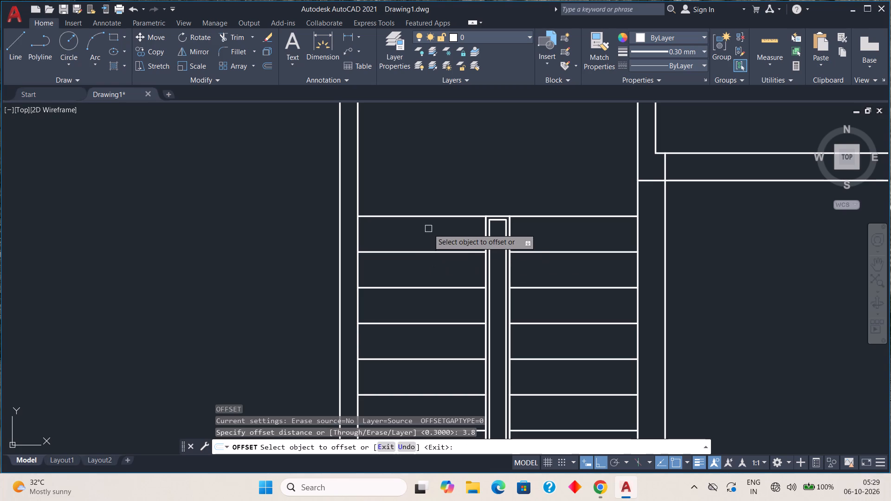
pyautogui.click(429, 214)
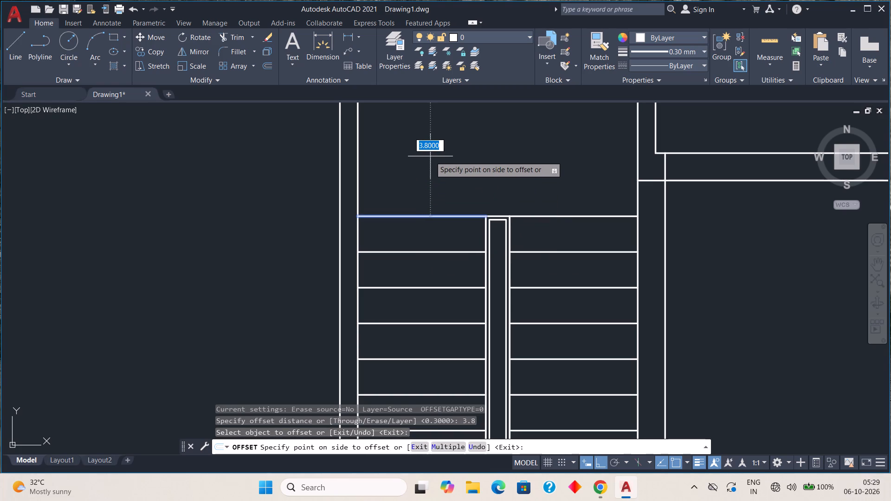
pyautogui.click(430, 156)
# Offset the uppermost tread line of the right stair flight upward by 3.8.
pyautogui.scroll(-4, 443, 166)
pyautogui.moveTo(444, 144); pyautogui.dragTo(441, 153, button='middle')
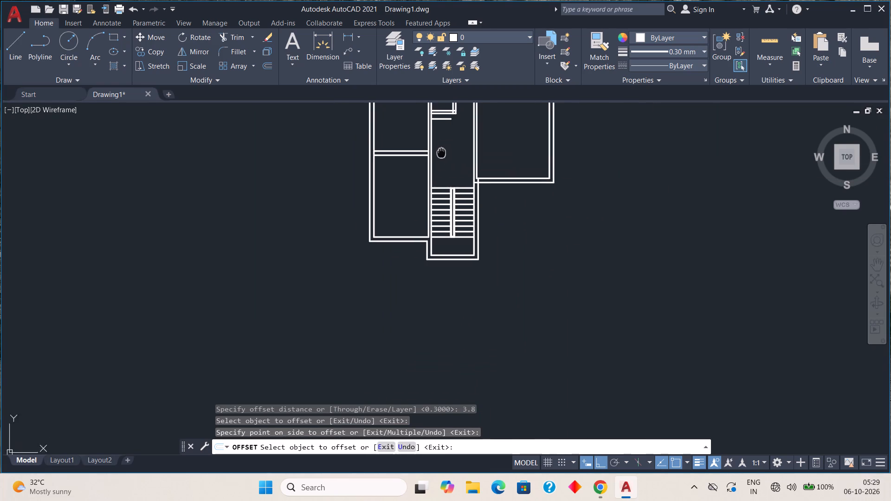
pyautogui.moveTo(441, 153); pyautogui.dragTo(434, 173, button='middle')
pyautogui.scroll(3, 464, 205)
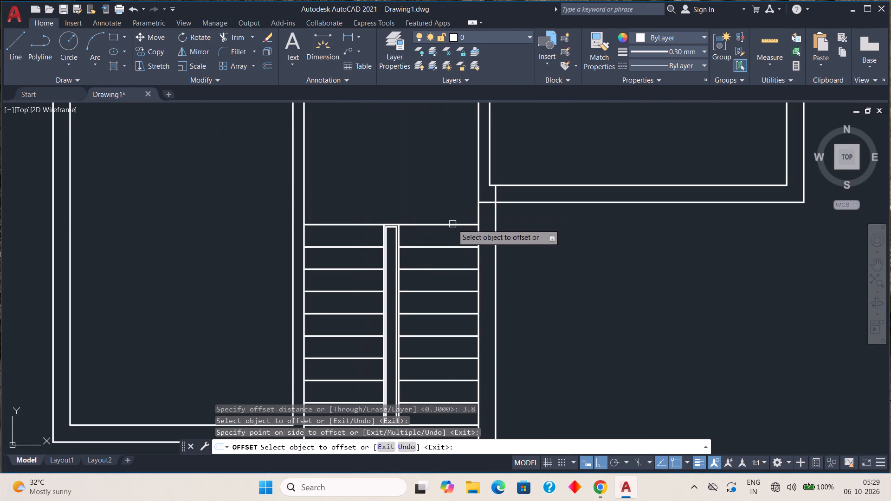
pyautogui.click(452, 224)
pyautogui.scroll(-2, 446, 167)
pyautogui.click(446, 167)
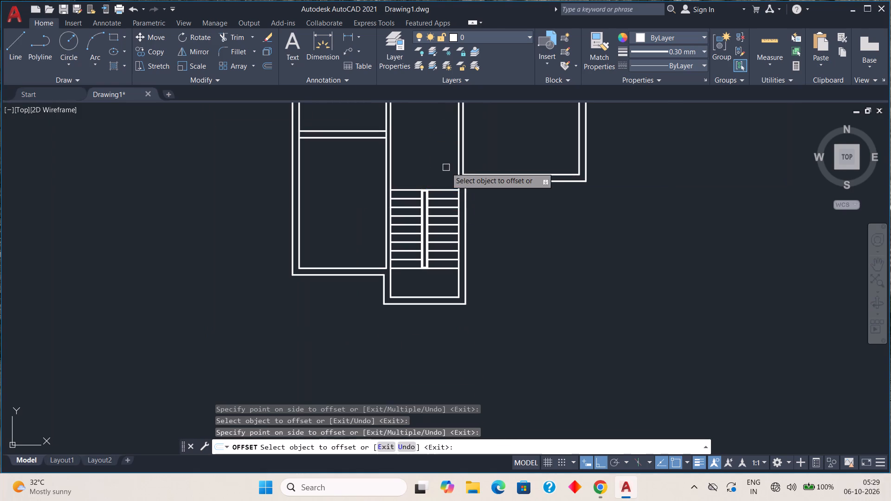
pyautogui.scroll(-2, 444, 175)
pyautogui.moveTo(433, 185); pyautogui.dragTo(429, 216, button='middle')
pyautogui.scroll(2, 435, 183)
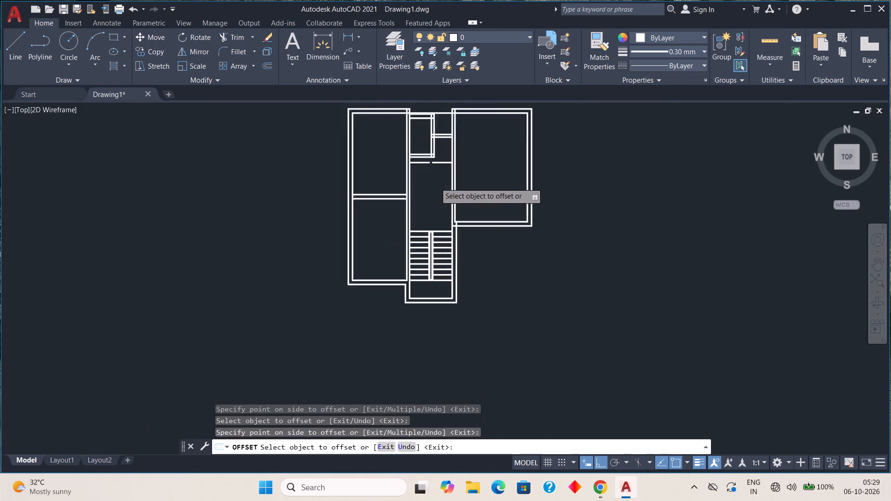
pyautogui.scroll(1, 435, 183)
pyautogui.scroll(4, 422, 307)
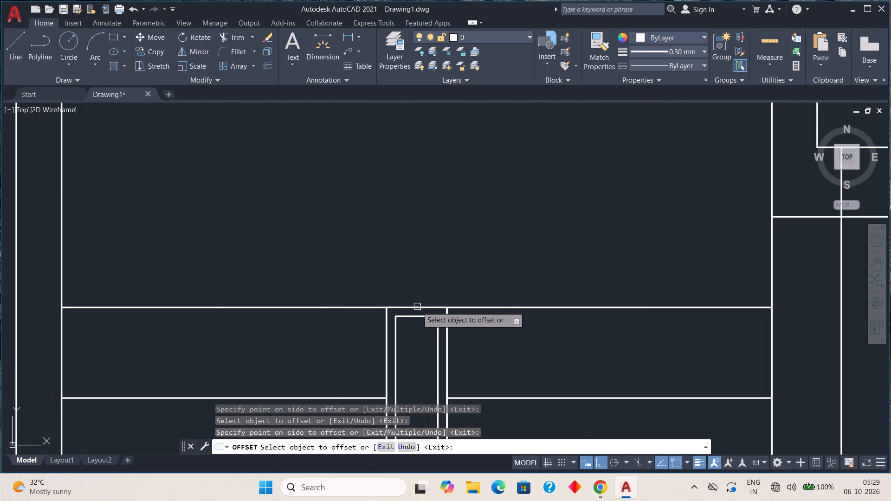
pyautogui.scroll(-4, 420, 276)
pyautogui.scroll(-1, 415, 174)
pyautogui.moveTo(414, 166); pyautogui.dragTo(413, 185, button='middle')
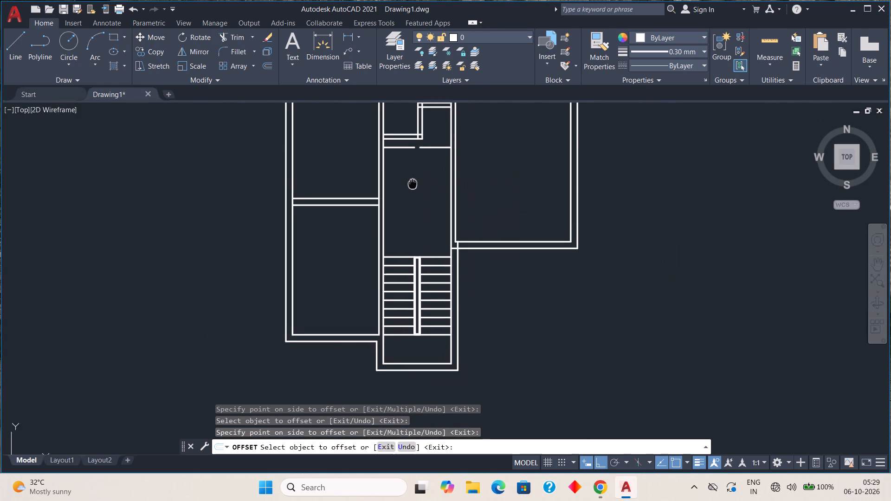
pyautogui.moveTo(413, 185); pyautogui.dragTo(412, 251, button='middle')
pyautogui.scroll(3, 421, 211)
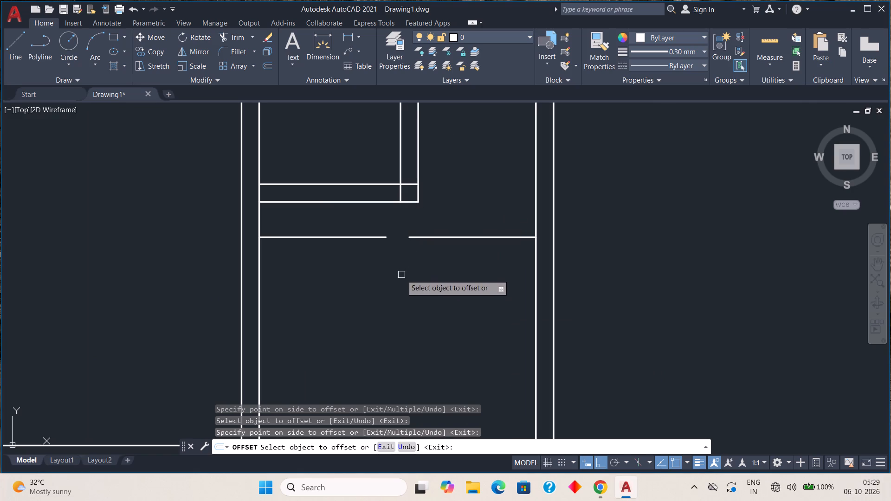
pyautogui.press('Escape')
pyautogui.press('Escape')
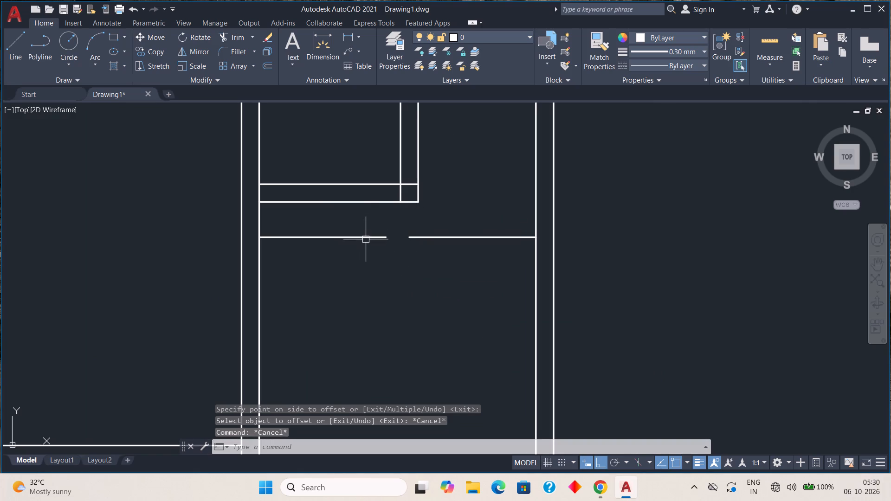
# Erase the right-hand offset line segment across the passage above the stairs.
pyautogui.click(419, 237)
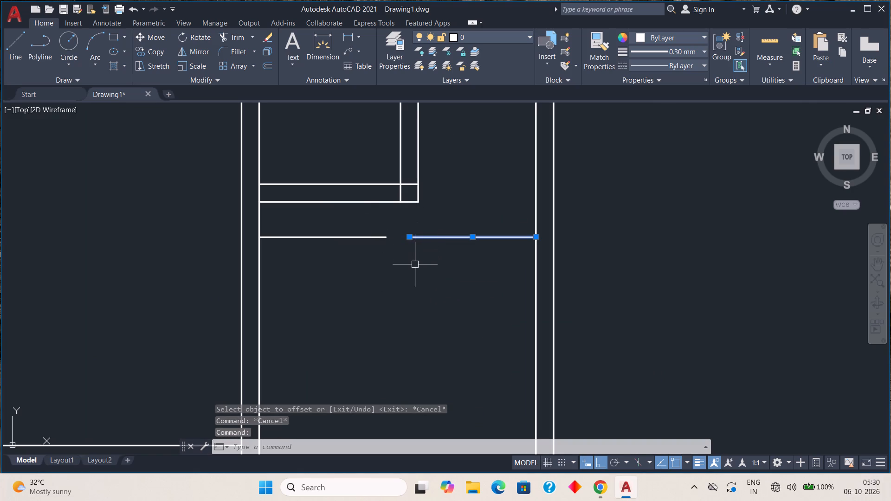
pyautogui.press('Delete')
# Extend the remaining left offset line across the passage to the right-hand wall.
pyautogui.write('EX')
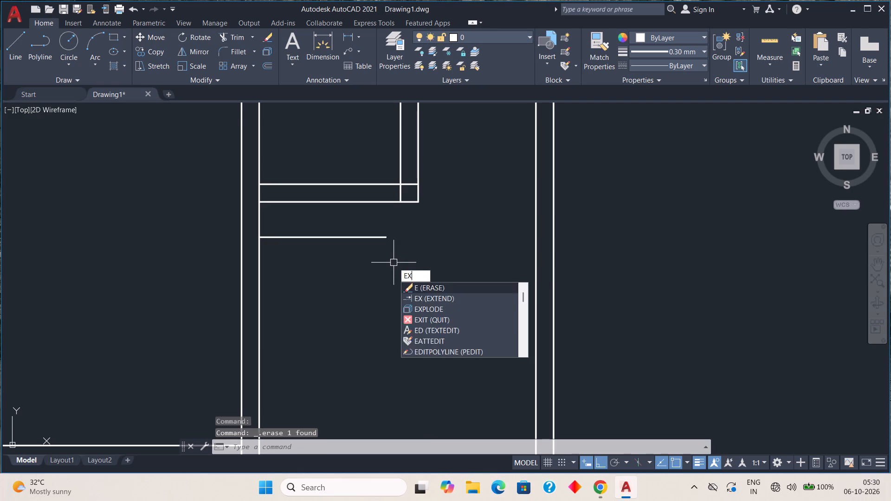
pyautogui.press('space')
pyautogui.click(382, 235)
pyautogui.scroll(-1, 413, 279)
pyautogui.press('Escape')
pyautogui.press('Escape')
# Offset the horizontal line spanning the passage above the stairs upward by 0.15.
pyautogui.scroll(-2, 411, 277)
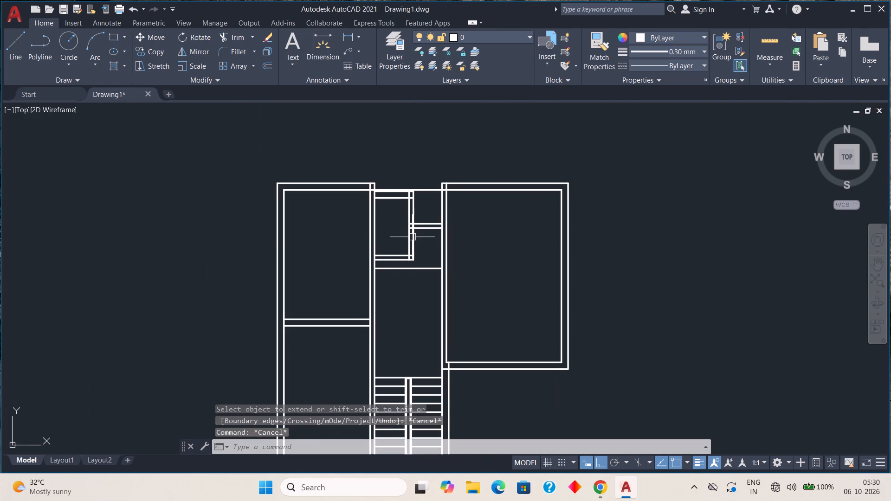
pyautogui.moveTo(412, 239); pyautogui.dragTo(407, 272, button='middle')
pyautogui.scroll(1, 408, 273)
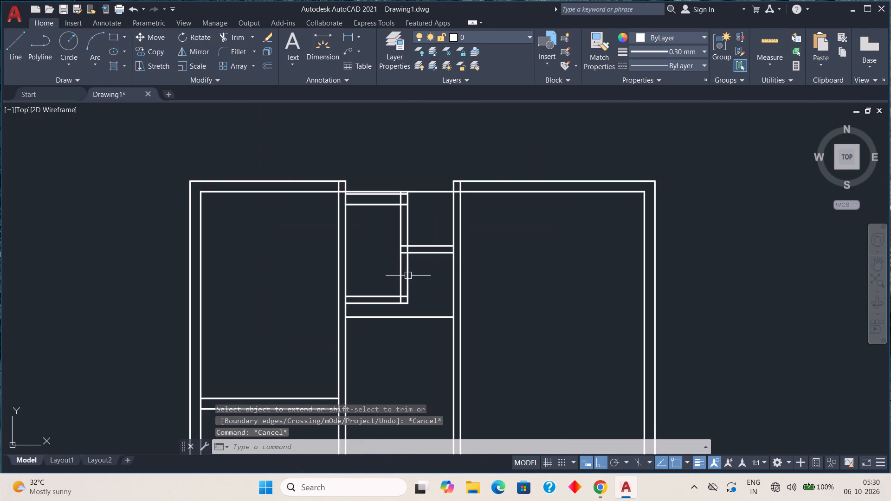
pyautogui.scroll(1, 408, 276)
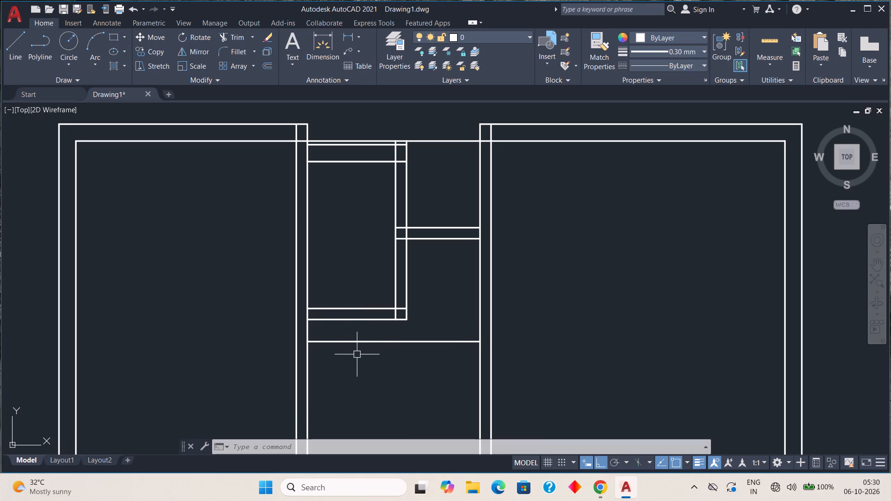
pyautogui.press('o')
pyautogui.press('Return')
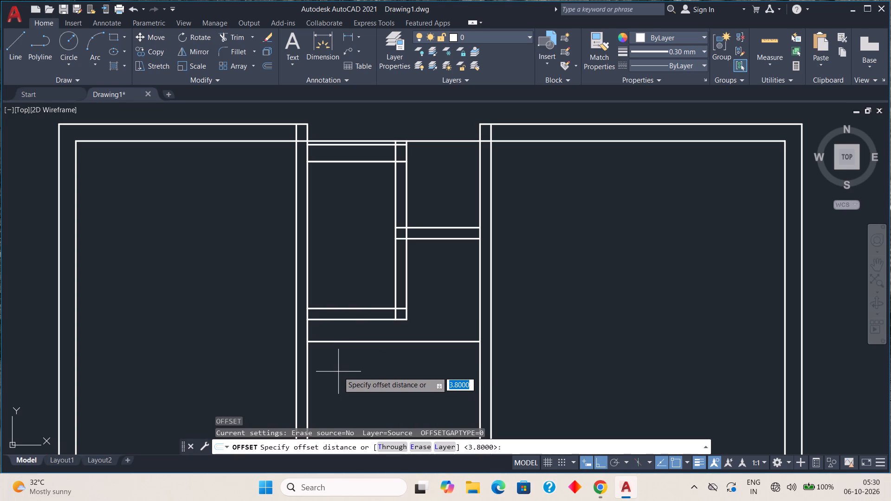
pyautogui.press('1')
pyautogui.press('BackSpace')
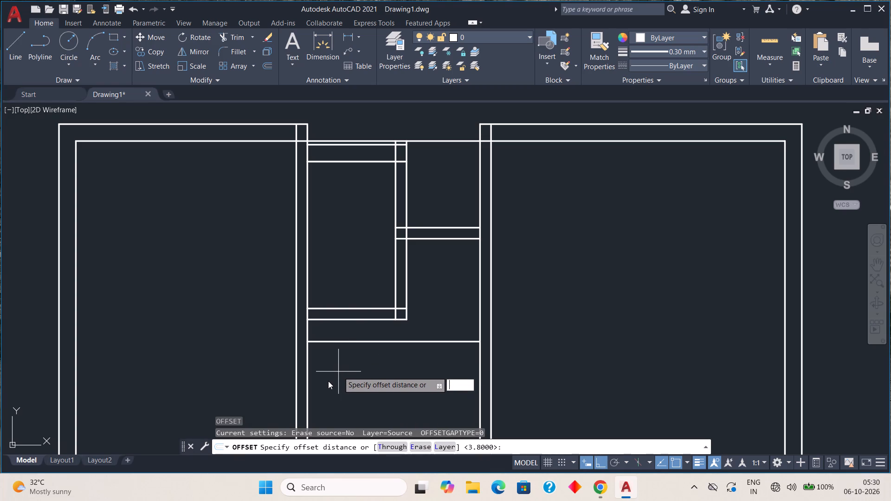
pyautogui.press('.')
pyautogui.press('1')
pyautogui.write('5')
pyautogui.press('space')
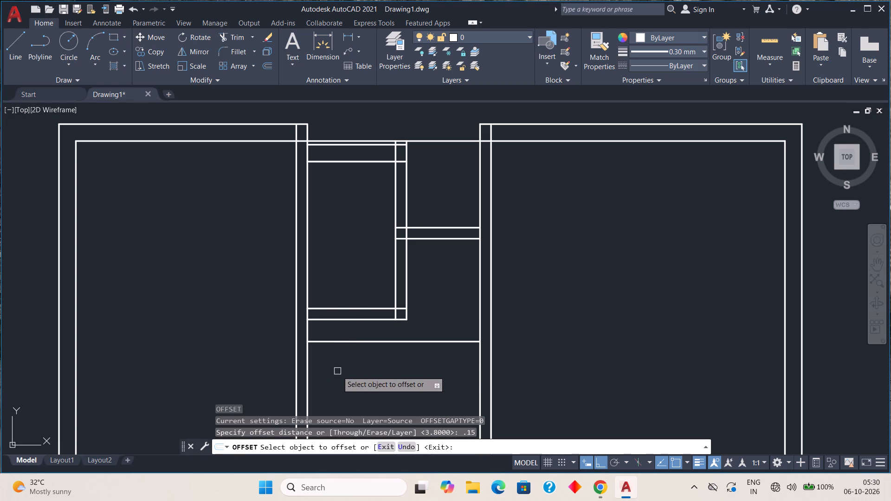
pyautogui.scroll(2, 337, 364)
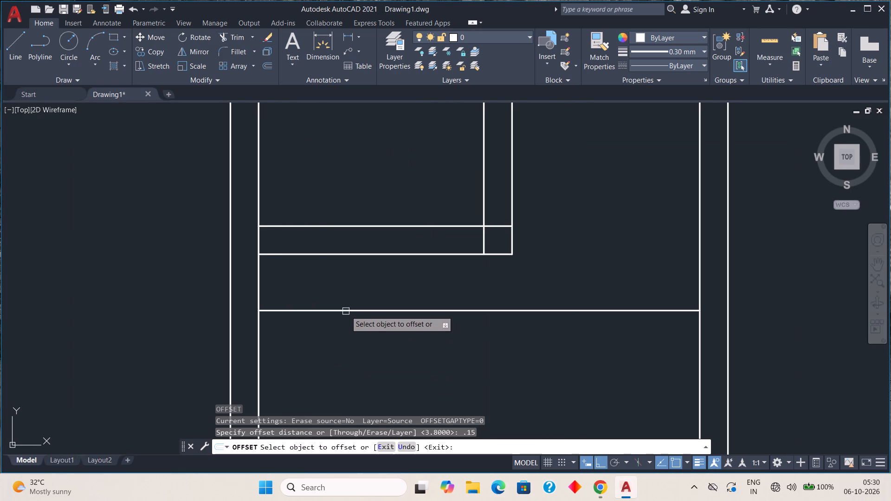
pyautogui.click(346, 311)
pyautogui.click(344, 281)
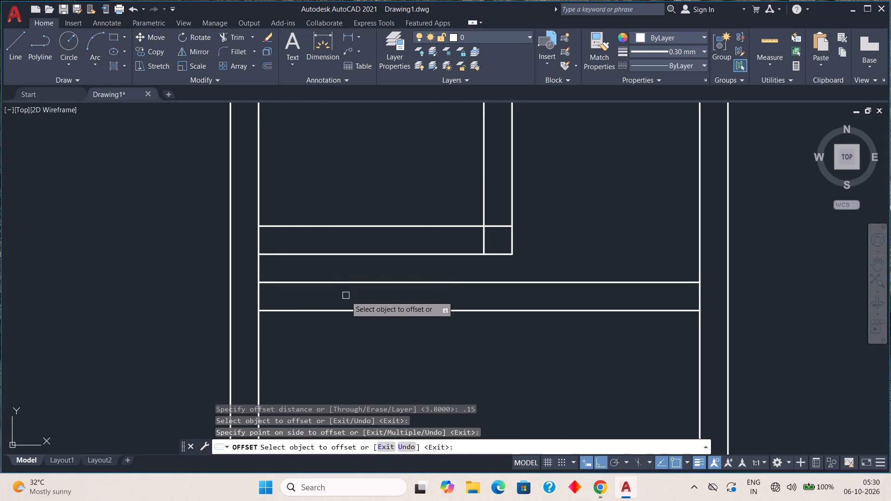
pyautogui.press('Escape')
pyautogui.press('Escape')
# Erase the two horizontal lines of the small room's old bottom wall, just above the new cross wall.
pyautogui.scroll(-1, 365, 262)
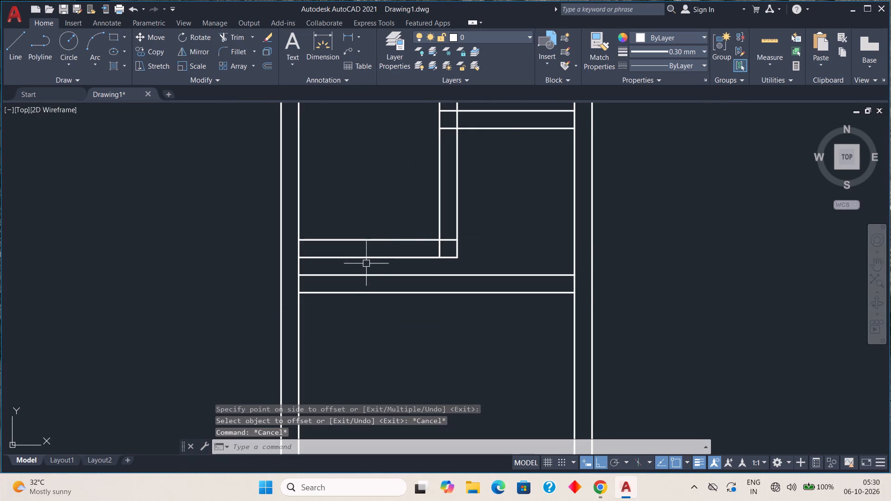
pyautogui.click(368, 258)
pyautogui.click(368, 238)
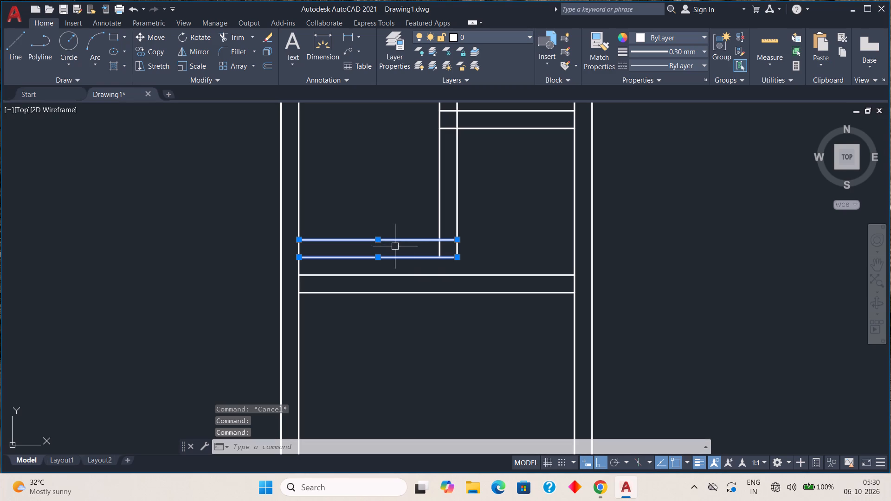
pyautogui.press('Delete')
pyautogui.moveTo(395, 201); pyautogui.dragTo(394, 208, button='middle')
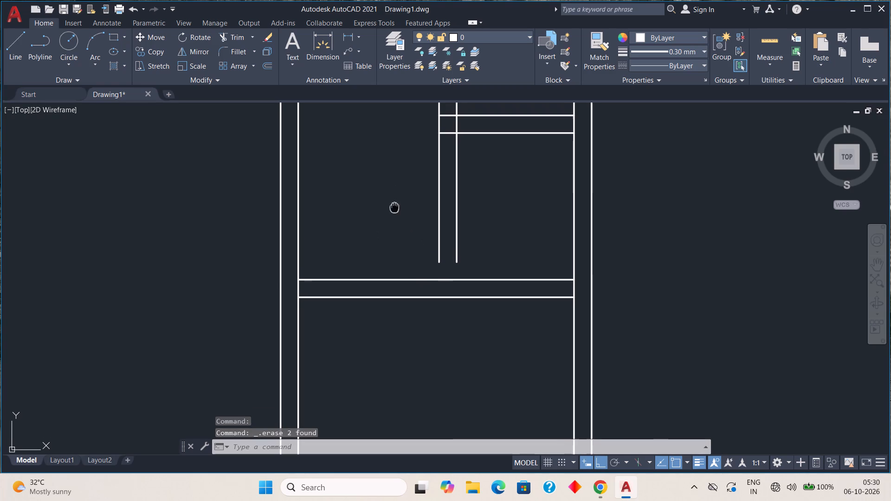
# Extend both vertical partition lines of the small room down to the lower line of the new cross wall.
pyautogui.moveTo(394, 208); pyautogui.dragTo(384, 271, button='middle')
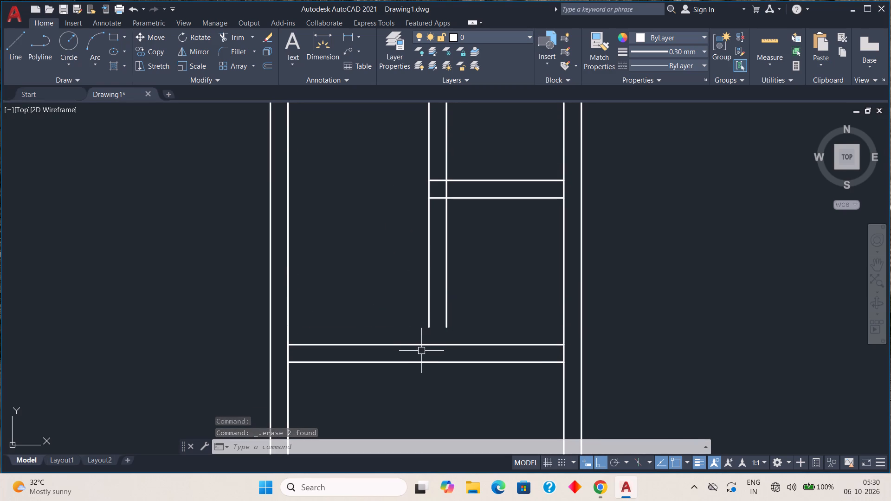
pyautogui.press('e')
pyautogui.write('X')
pyautogui.press('space')
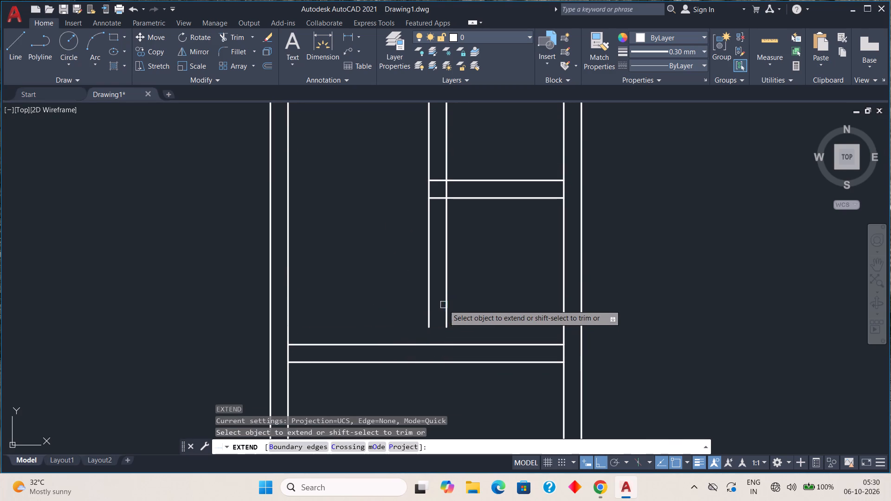
pyautogui.click(427, 304)
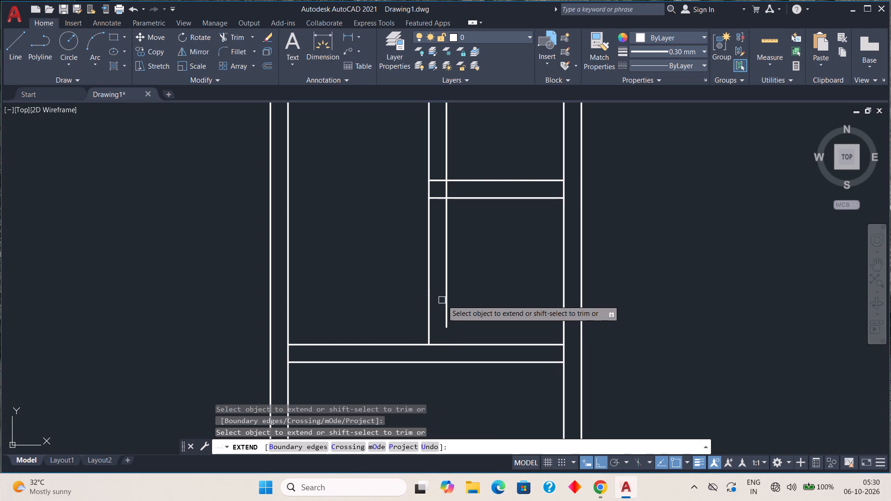
pyautogui.click(446, 299)
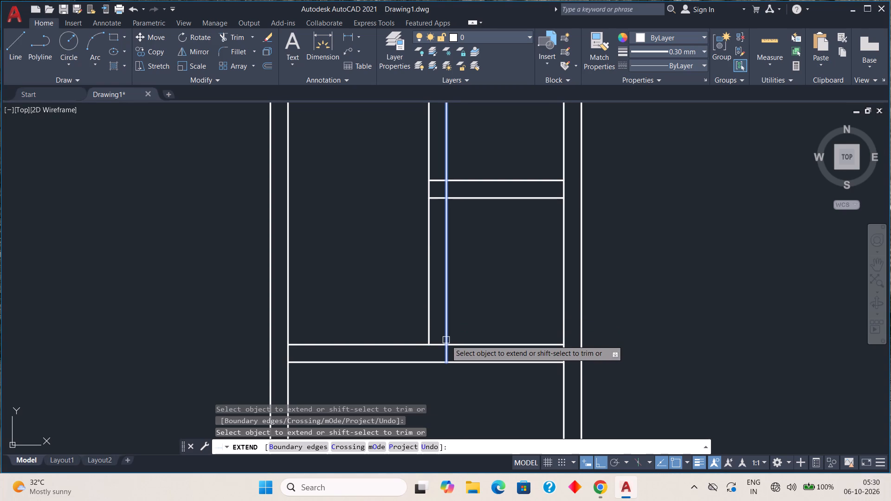
pyautogui.click(447, 340)
pyautogui.click(429, 341)
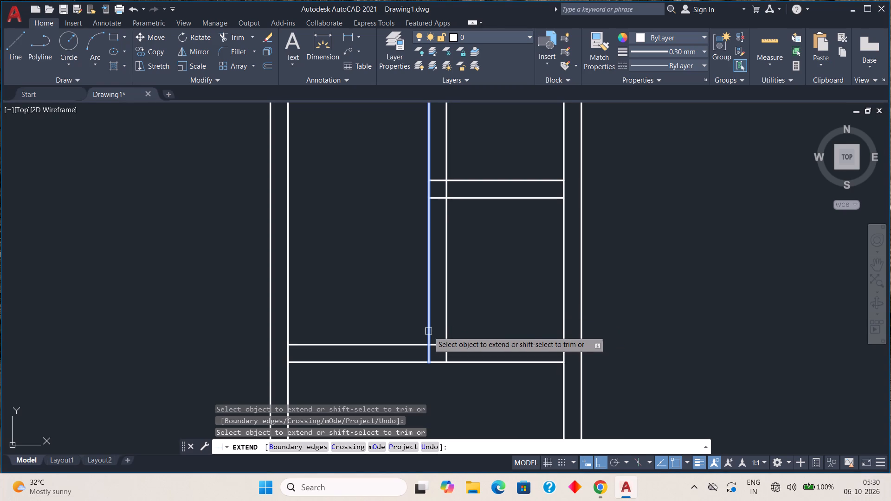
pyautogui.click(428, 331)
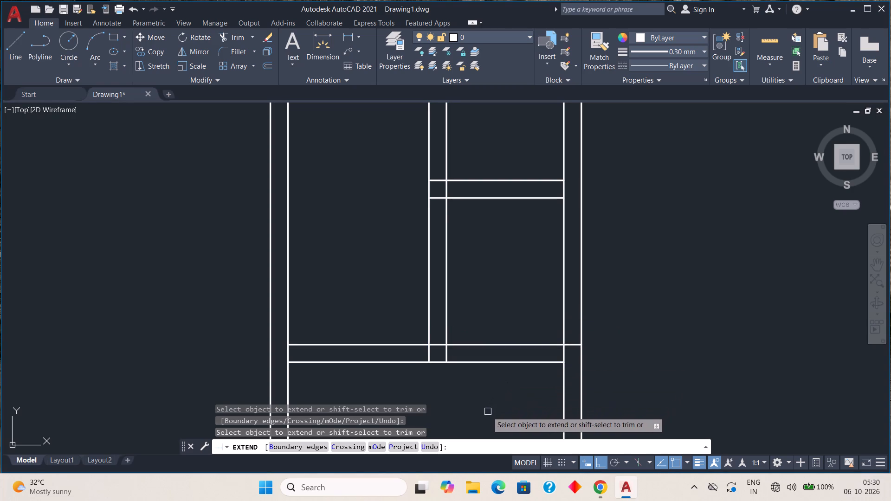
pyautogui.press('Escape')
# Trim the cross wall's upper line back to the inner face of the right-hand passage wall.
pyautogui.click(572, 345)
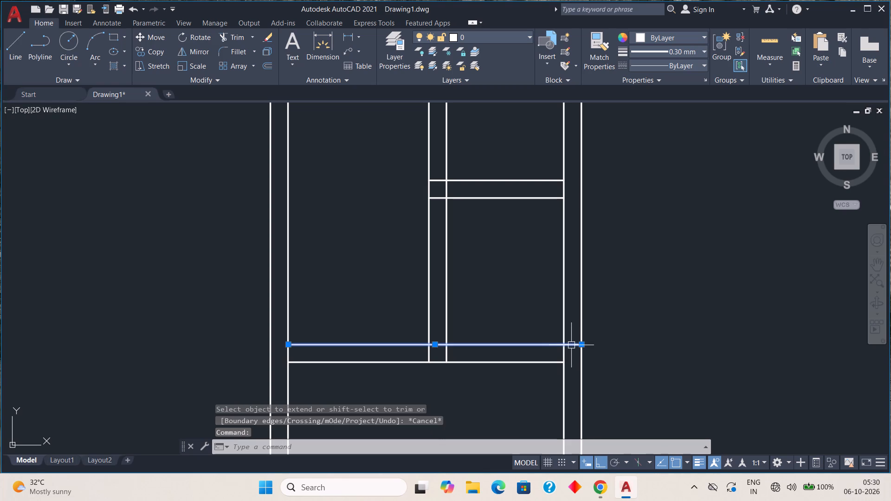
pyautogui.press('Escape')
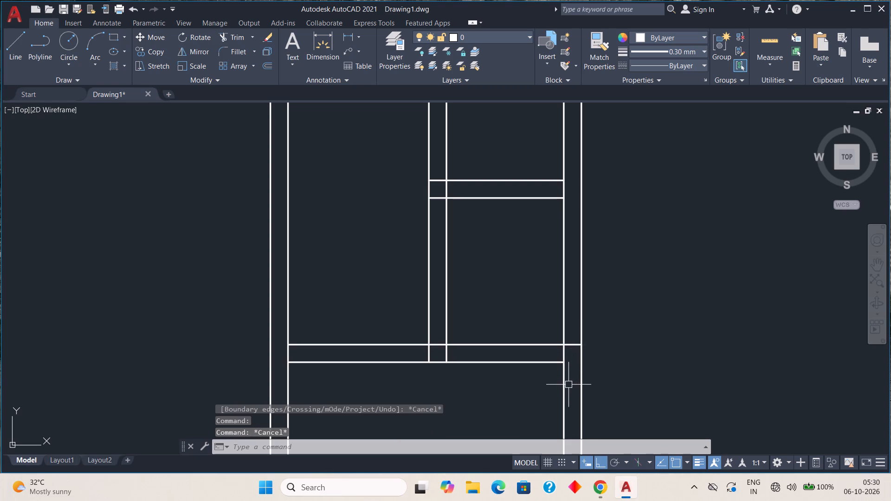
pyautogui.click(226, 41)
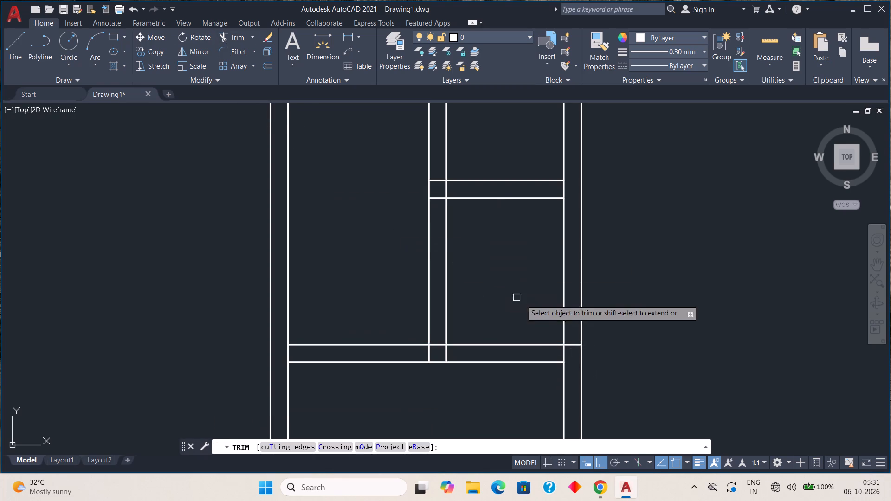
pyautogui.click(569, 346)
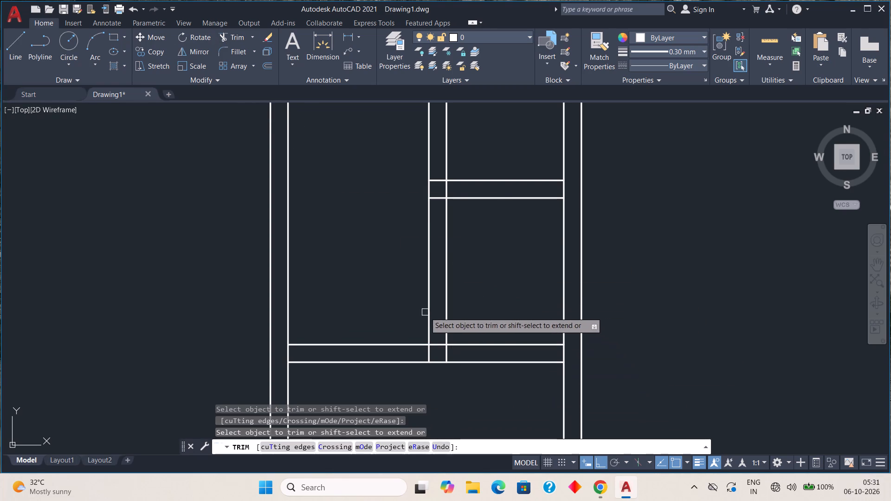
pyautogui.press('Escape')
pyautogui.press('Escape')
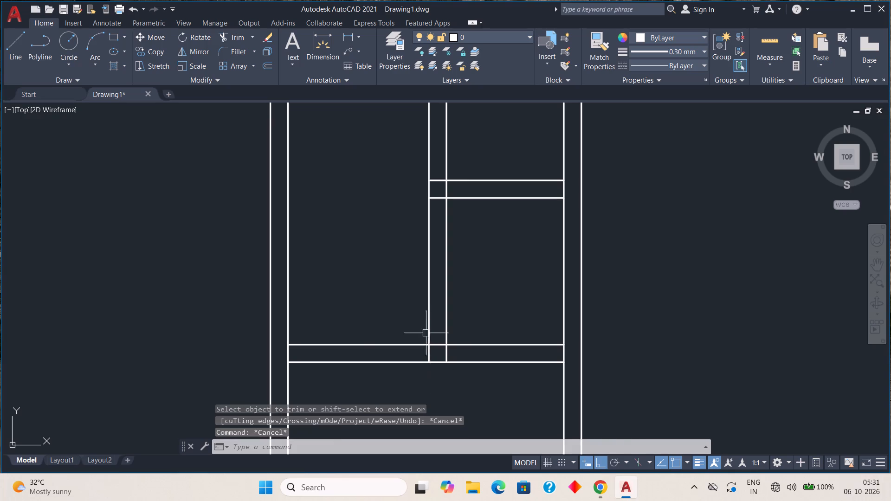
# Erase the small room's horizontal top wall lines, including the overlapping one, just below the line spanning the top of the passage.
pyautogui.scroll(-2, 374, 239)
pyautogui.moveTo(371, 238); pyautogui.dragTo(377, 328, button='middle')
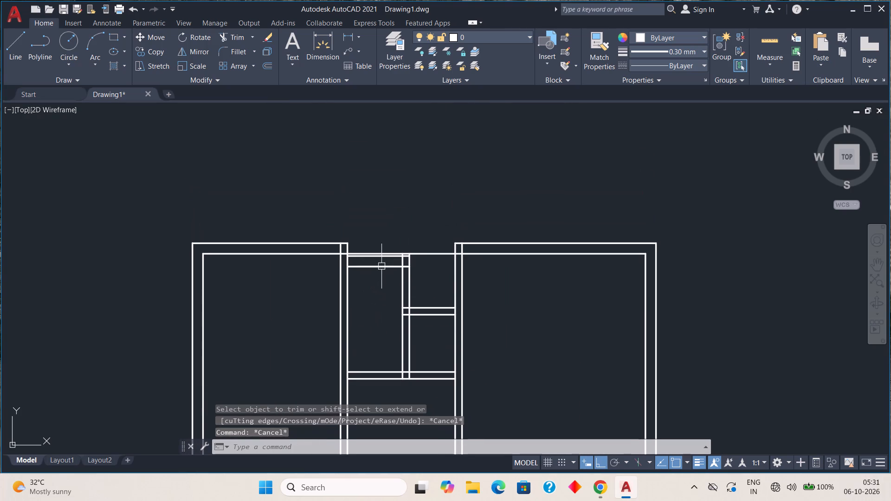
pyautogui.click(381, 266)
pyautogui.press('Delete')
pyautogui.scroll(1, 375, 261)
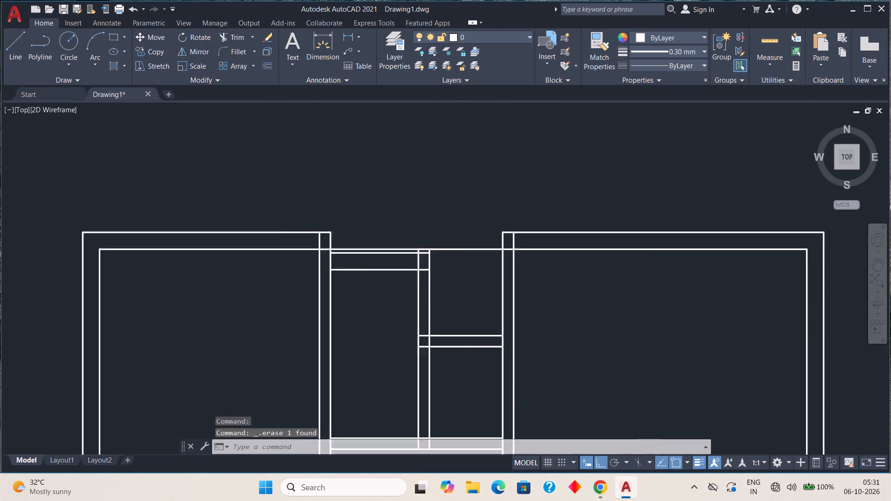
pyautogui.scroll(2, 375, 261)
pyautogui.click(376, 241)
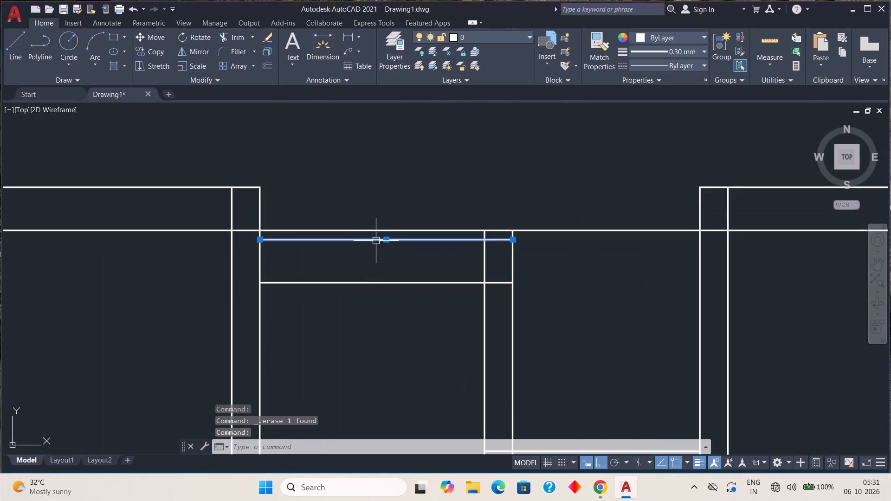
pyautogui.press('Delete')
pyautogui.click(377, 283)
pyautogui.press('Delete')
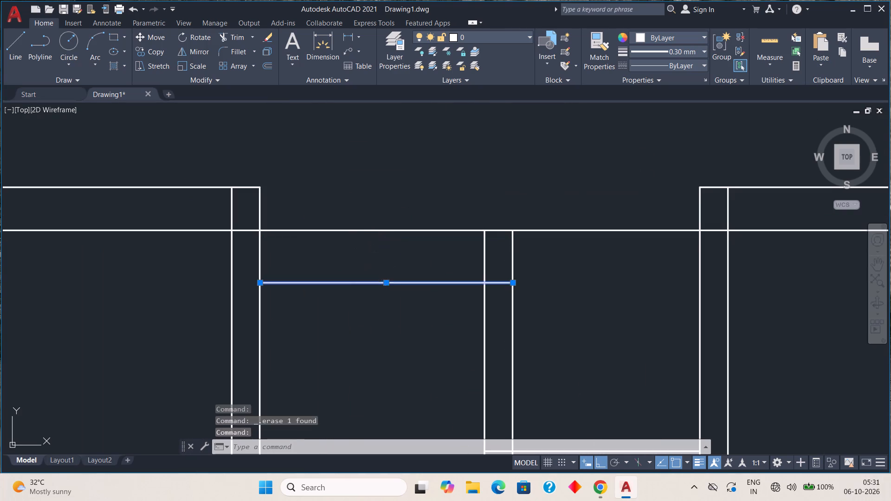
# Offset the cross wall's upper line upward by 2.
pyautogui.scroll(-3, 385, 304)
pyautogui.moveTo(390, 331); pyautogui.dragTo(374, 235, button='middle')
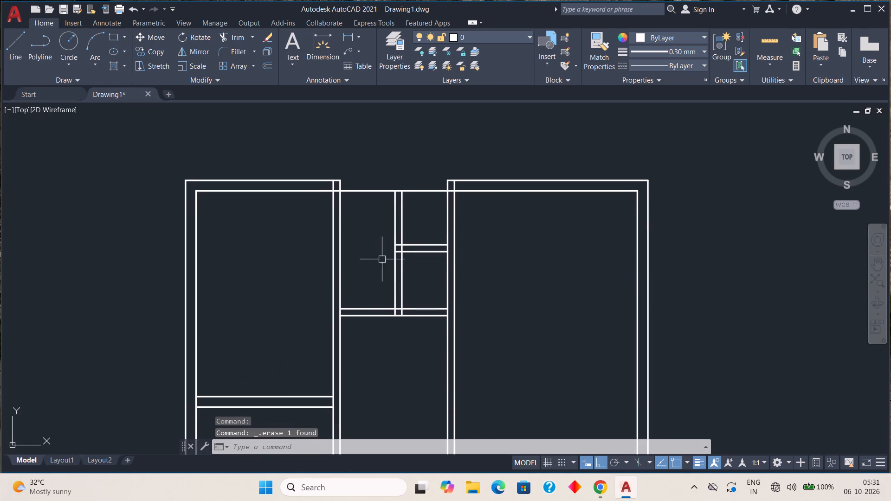
pyautogui.scroll(1, 380, 309)
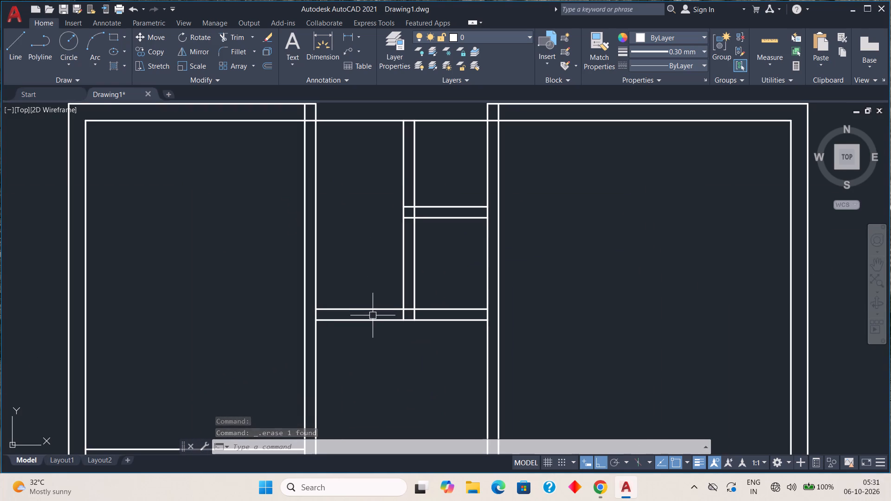
pyautogui.press('Escape')
pyautogui.press('Escape')
pyautogui.press('o')
pyautogui.press('Return')
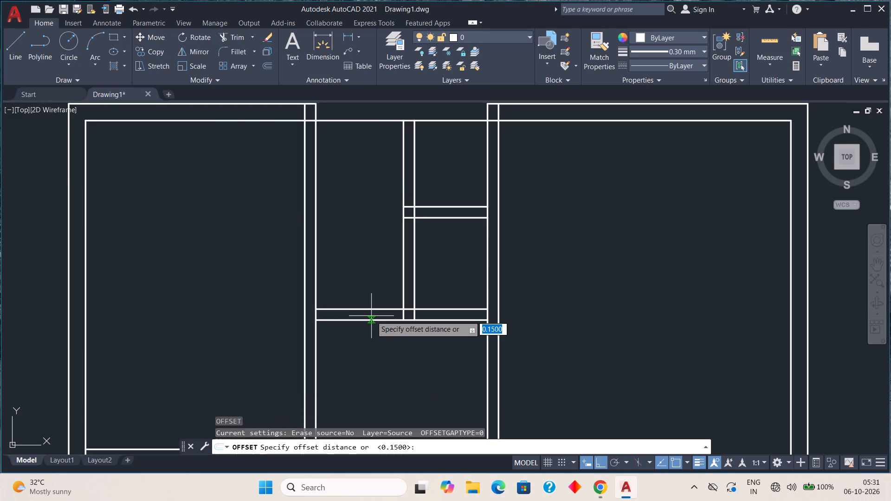
pyautogui.write('2')
pyautogui.press('space')
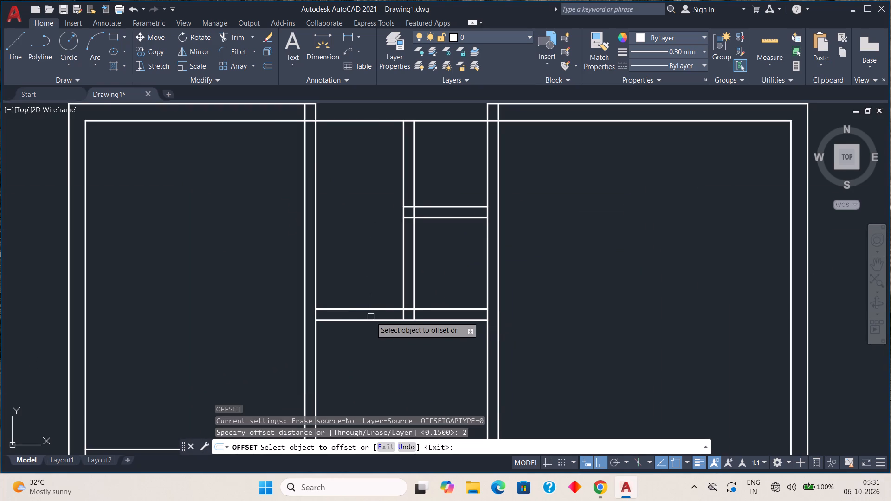
pyautogui.click(372, 309)
pyautogui.click(364, 228)
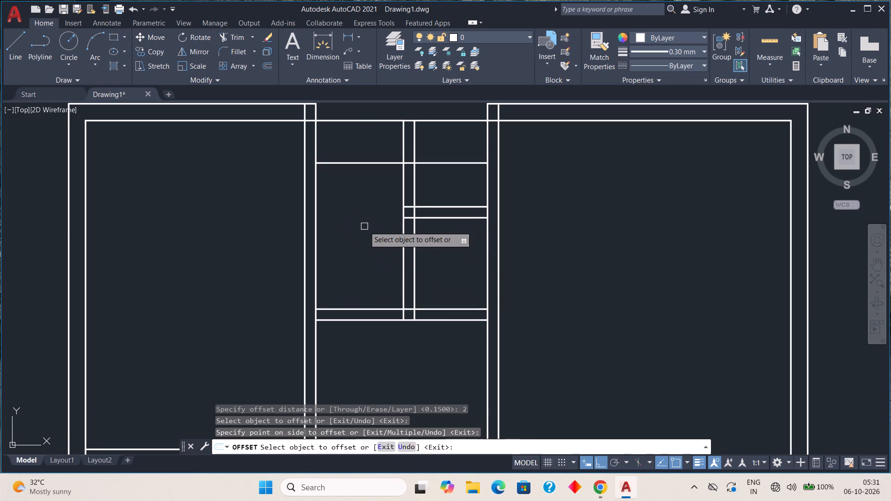
pyautogui.click(439, 219)
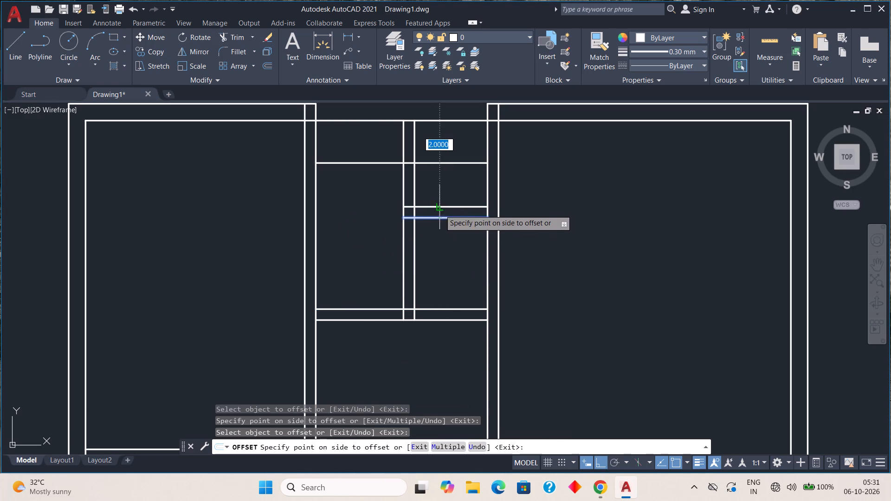
pyautogui.press('Escape')
pyautogui.press('Escape')
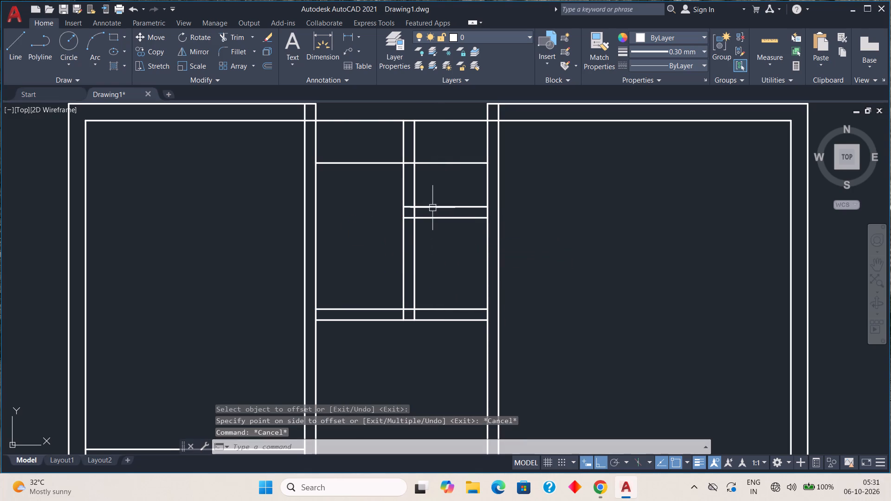
# Erase the two short horizontal wall lines between the partition and the right-hand passage wall.
pyautogui.click(433, 205)
pyautogui.click(435, 220)
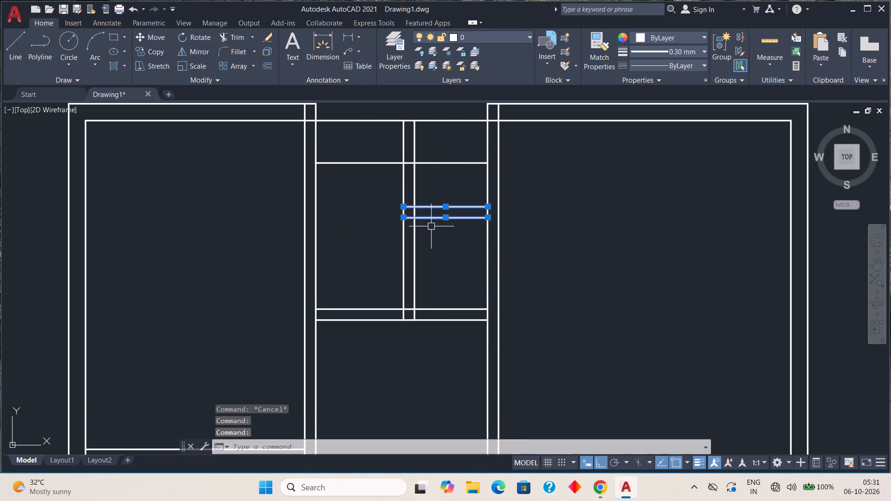
pyautogui.press('Delete')
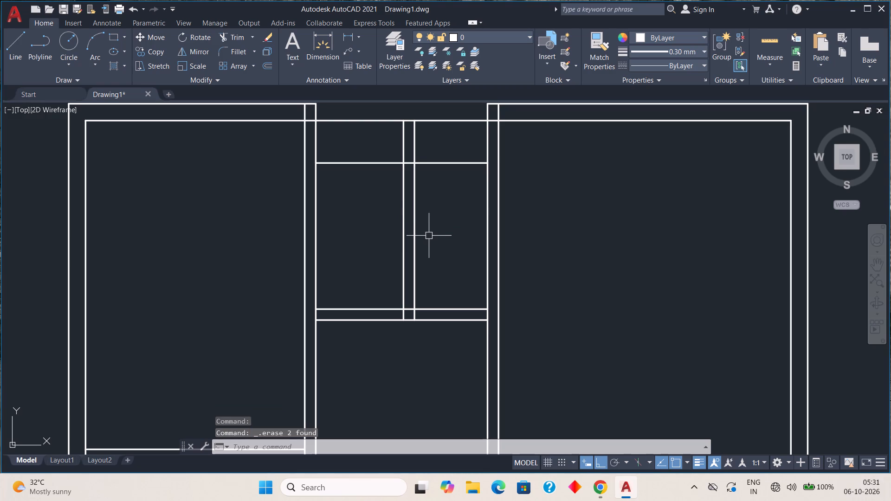
# Offset the horizontal line across the small rooms, just below the passage's top line, upward by 0.23 to form their top wall.
pyautogui.moveTo(429, 195); pyautogui.dragTo(428, 264, button='middle')
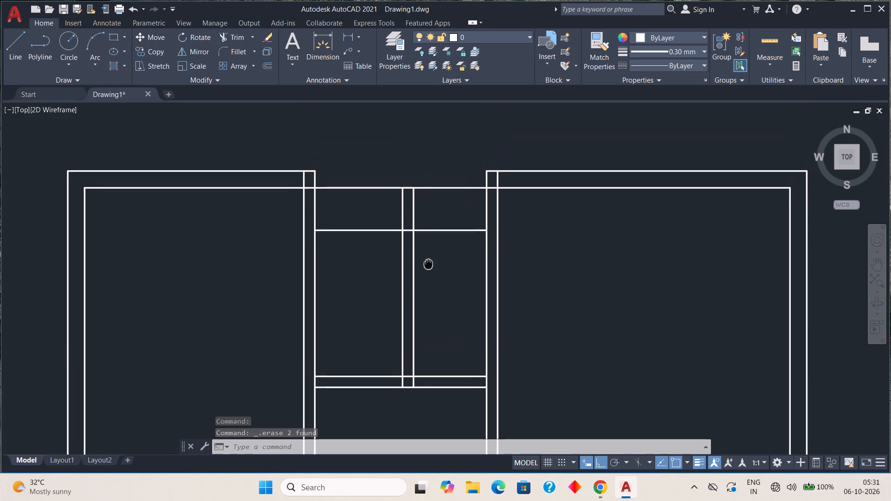
pyautogui.moveTo(428, 264); pyautogui.dragTo(428, 273, button='middle')
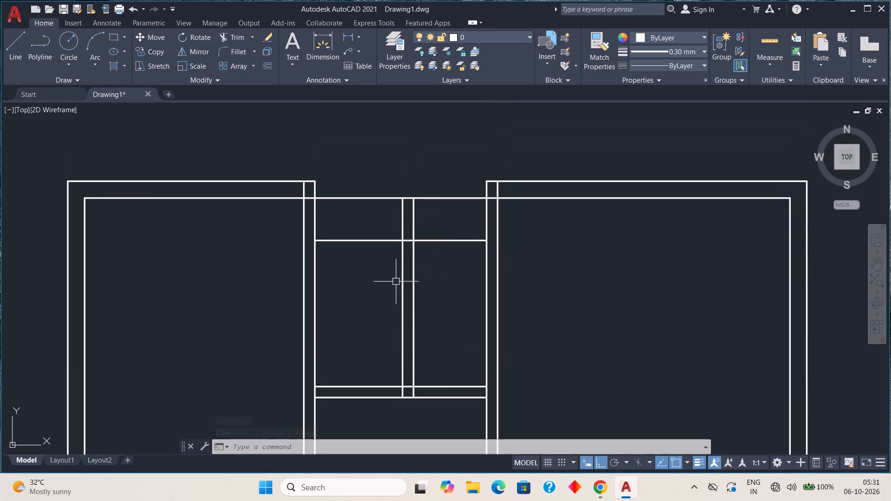
pyautogui.scroll(1, 378, 254)
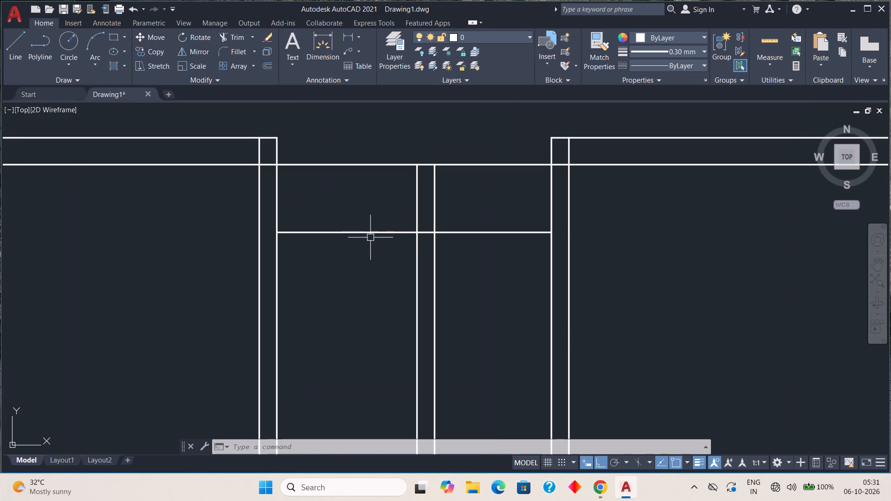
pyautogui.press('o')
pyautogui.press('Return')
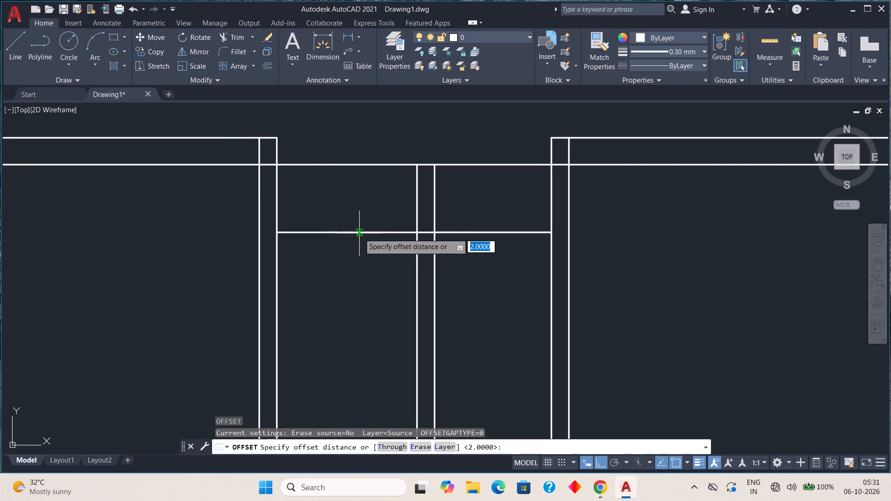
pyautogui.press('.')
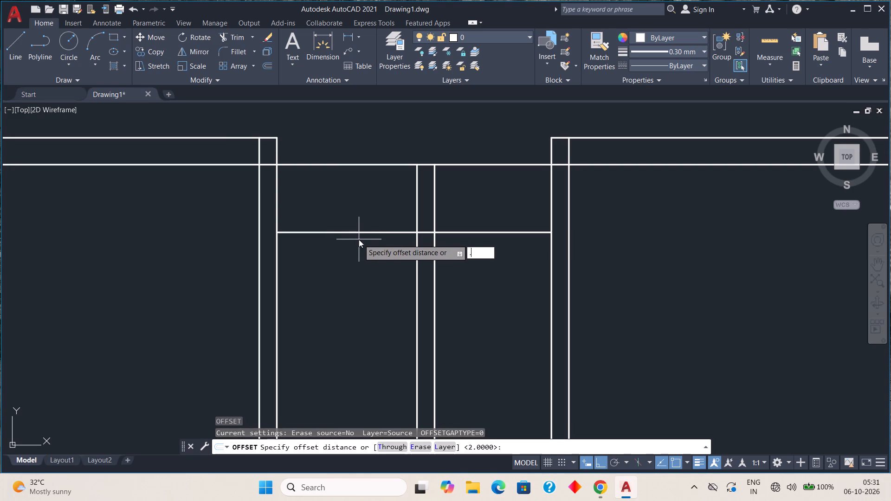
pyautogui.write('23')
pyautogui.press('space')
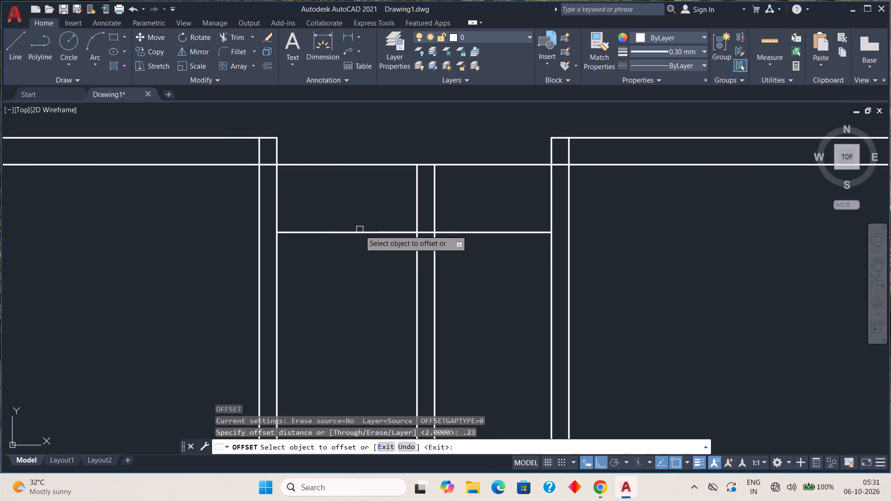
pyautogui.click(360, 231)
pyautogui.click(360, 190)
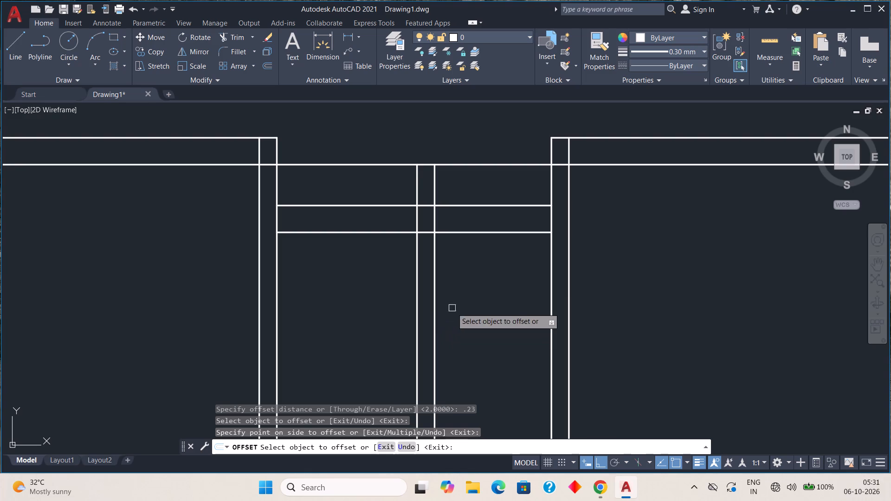
pyautogui.scroll(-3, 459, 283)
pyautogui.scroll(2, 463, 347)
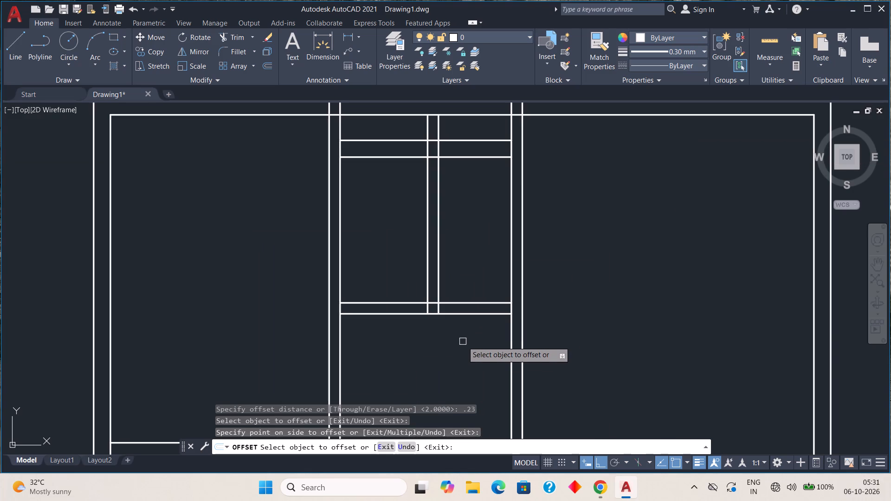
pyautogui.moveTo(463, 340); pyautogui.dragTo(468, 290)
pyautogui.moveTo(467, 289); pyautogui.dragTo(470, 316)
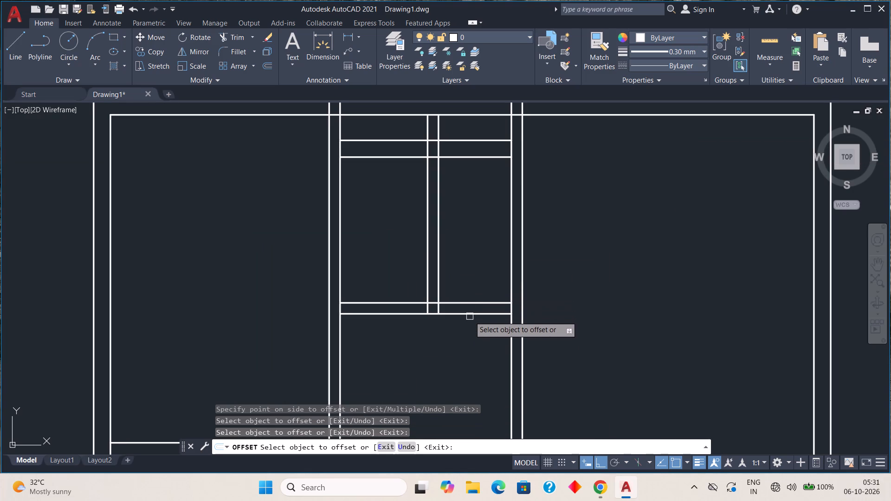
pyautogui.press('Escape')
# Trim both lines of the lower cross wall between the vertical partition and the right-hand passage wall.
pyautogui.click(231, 36)
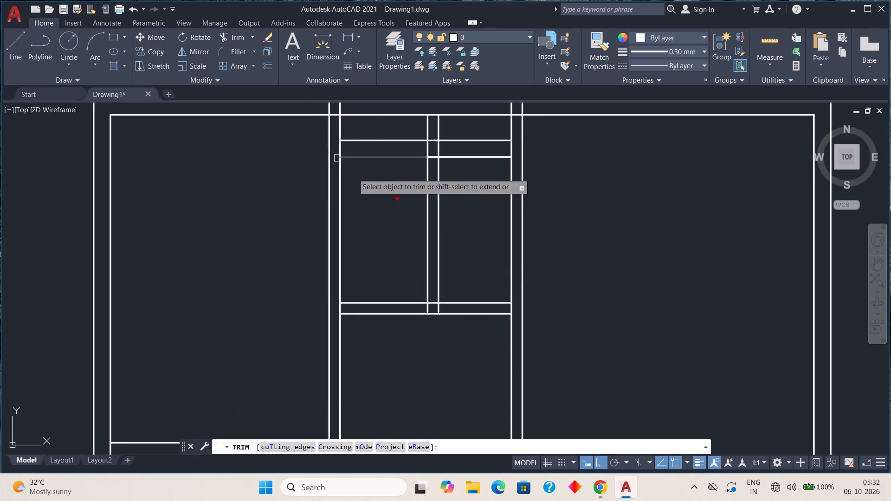
pyautogui.click(474, 305)
pyautogui.click(474, 315)
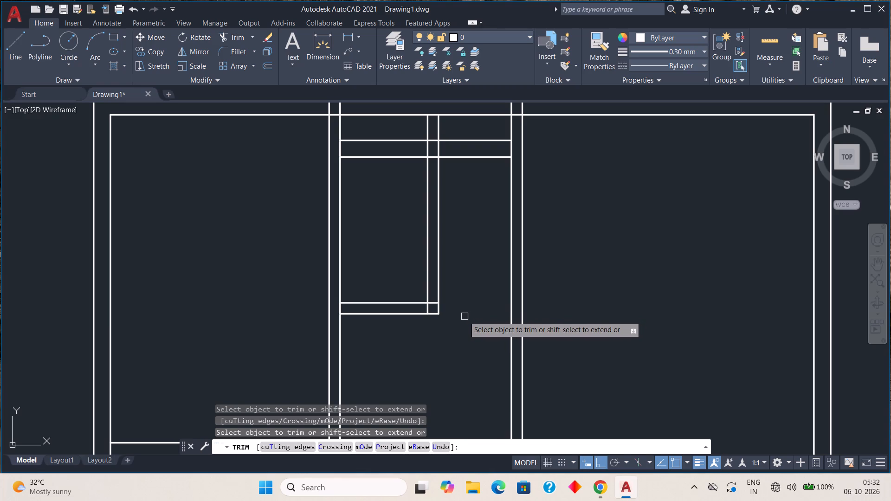
pyautogui.press('Escape')
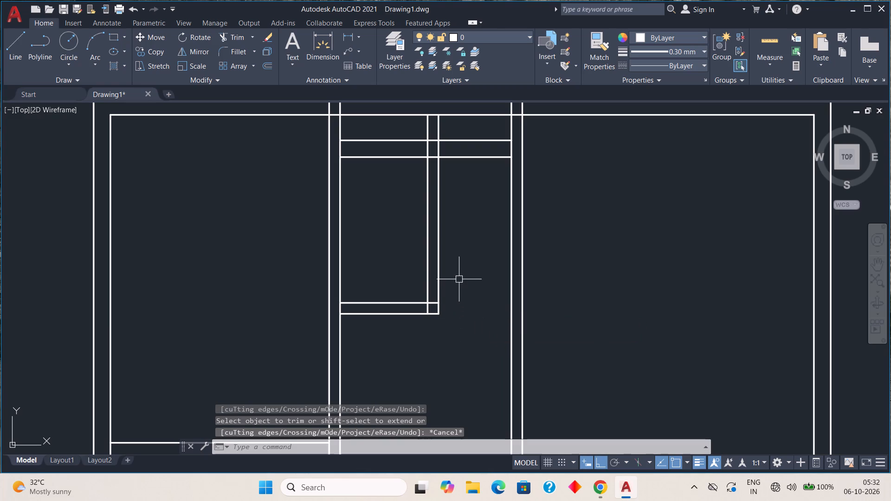
# Offset the lower line of the small rooms' top wall downward by 0.9.
pyautogui.press('o')
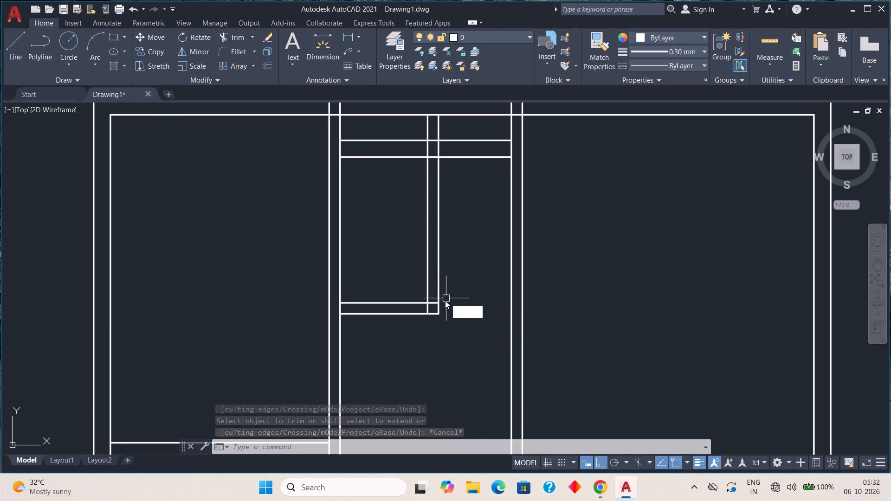
pyautogui.press('Return')
pyautogui.press('.')
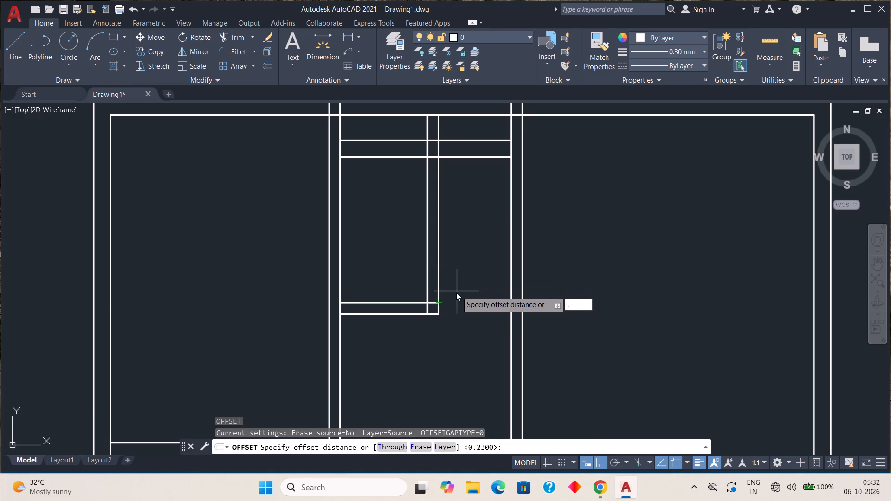
pyautogui.press('9')
pyautogui.press('space')
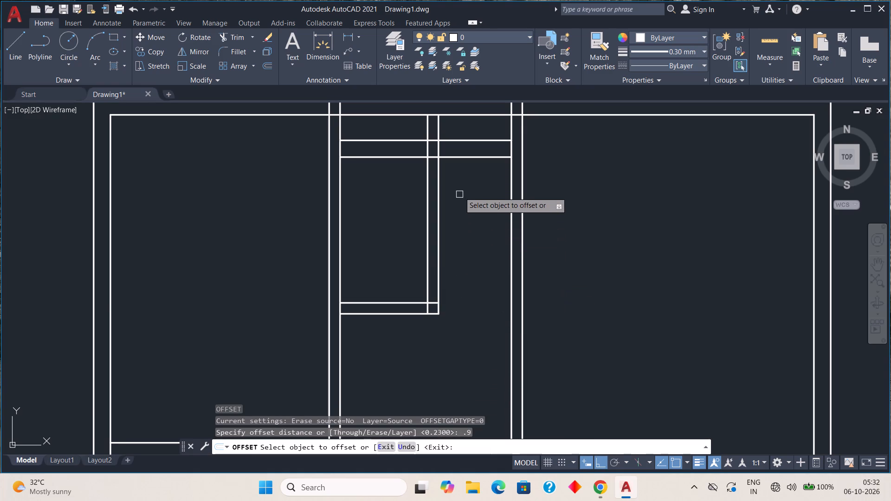
pyautogui.click(461, 158)
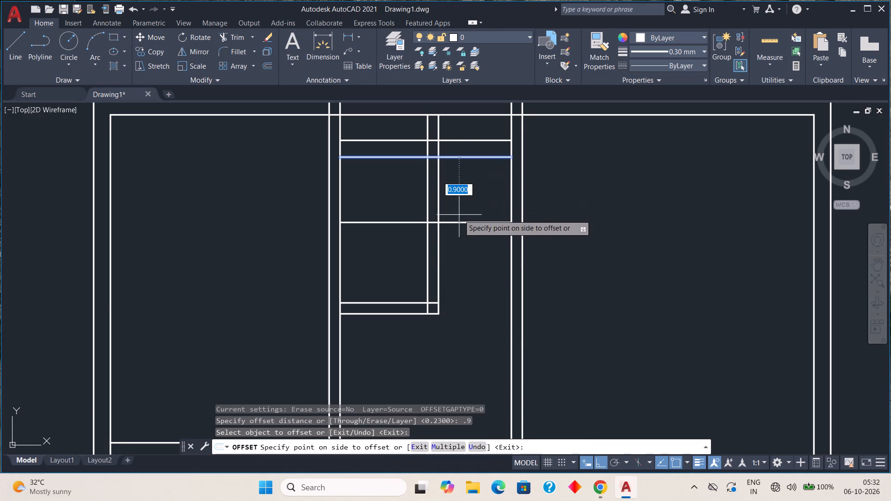
pyautogui.click(459, 215)
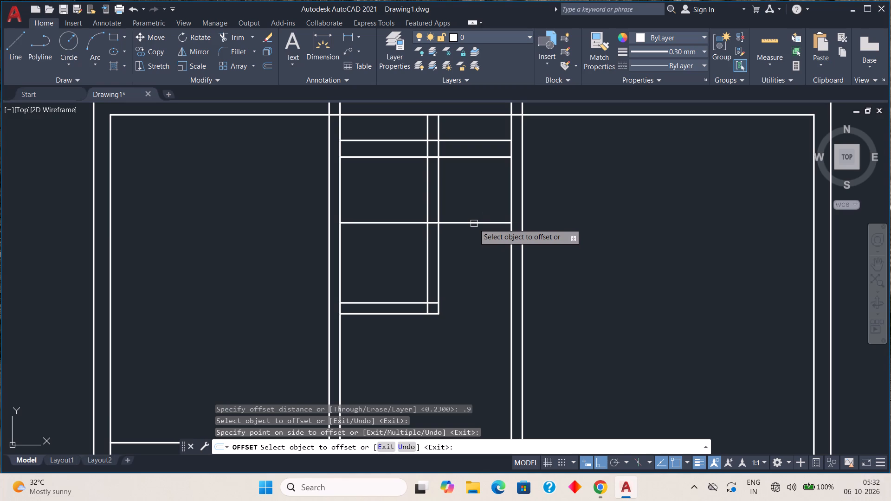
# Offset the new horizontal line downward by 0.15 to give the dividing wall its thickness.
pyautogui.click(474, 224)
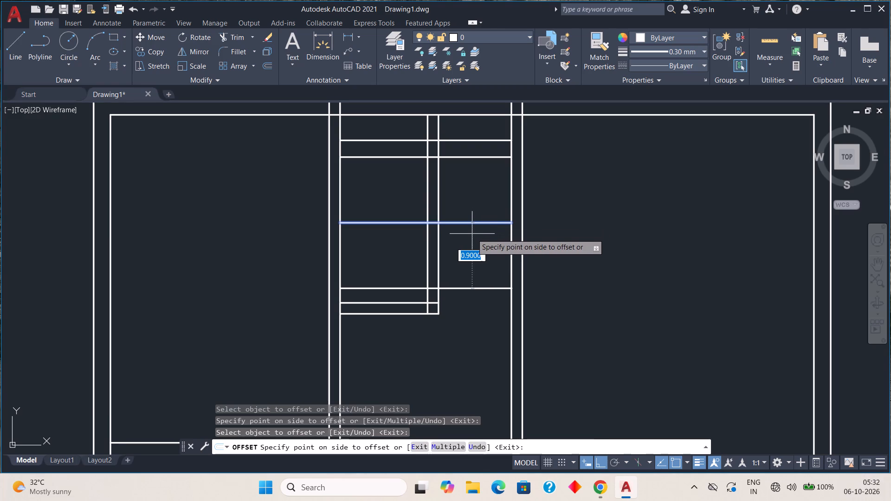
pyautogui.press('.')
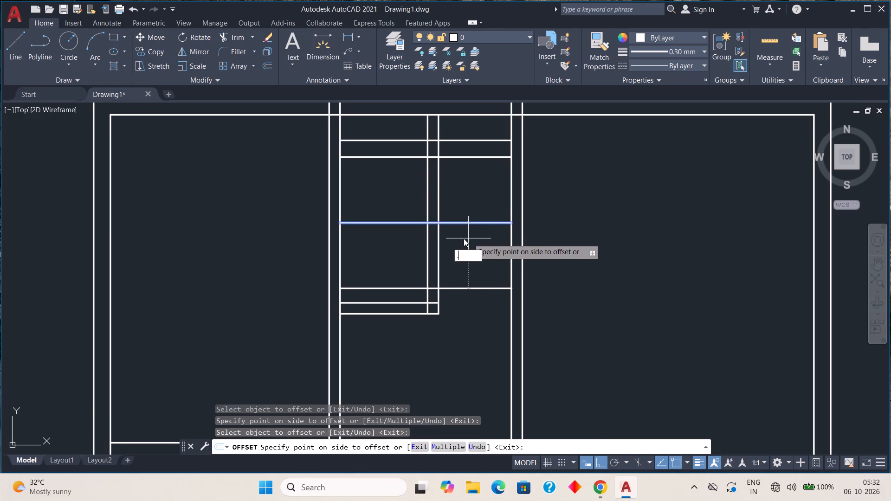
pyautogui.write('15')
pyautogui.press('space')
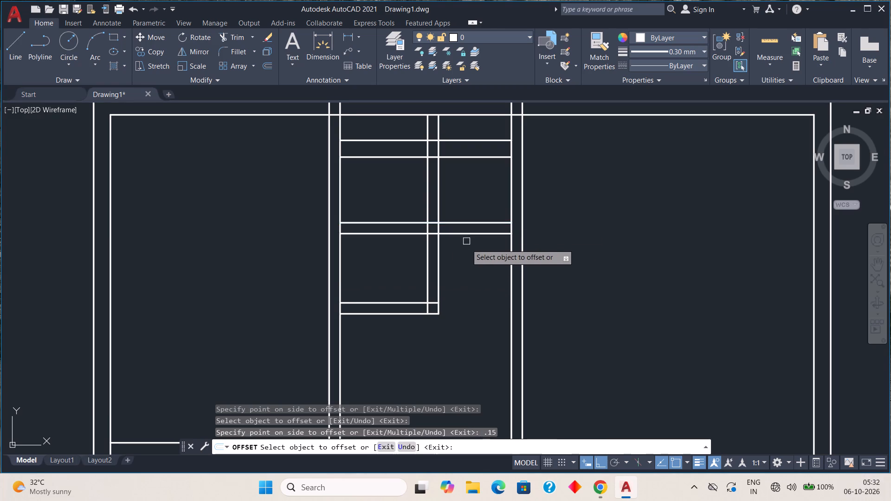
pyautogui.press('Escape')
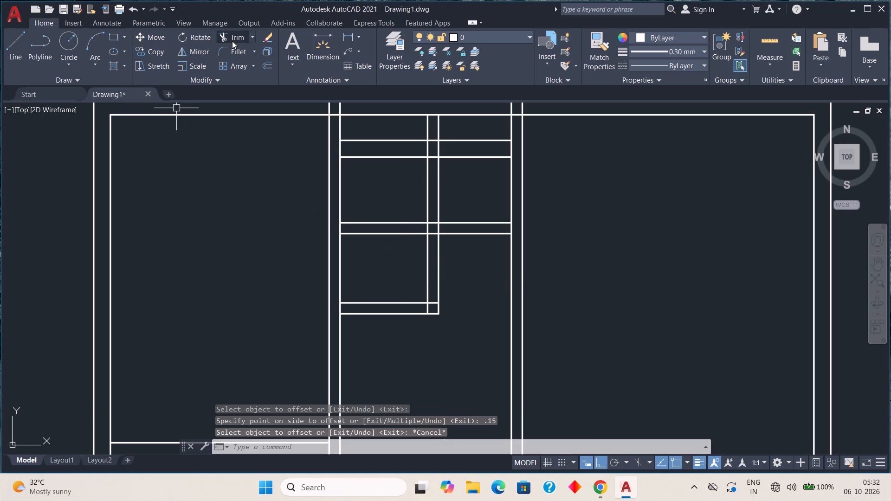
# Trim both lines of the new dividing wall where they cross the room left of the vertical partition.
pyautogui.click(232, 39)
pyautogui.moveTo(363, 201); pyautogui.dragTo(380, 256)
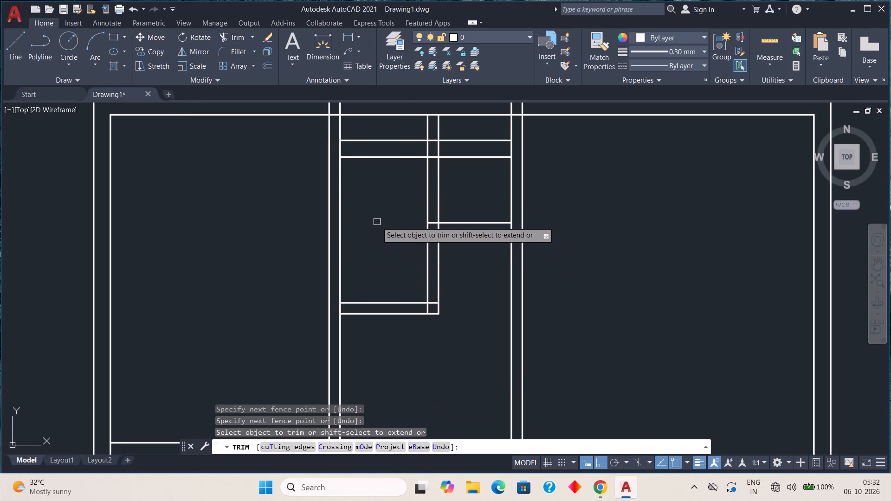
# Trim away the old line across the top of the passage and the partition stubs above the new top wall.
pyautogui.moveTo(383, 196); pyautogui.dragTo(369, 281, button='middle')
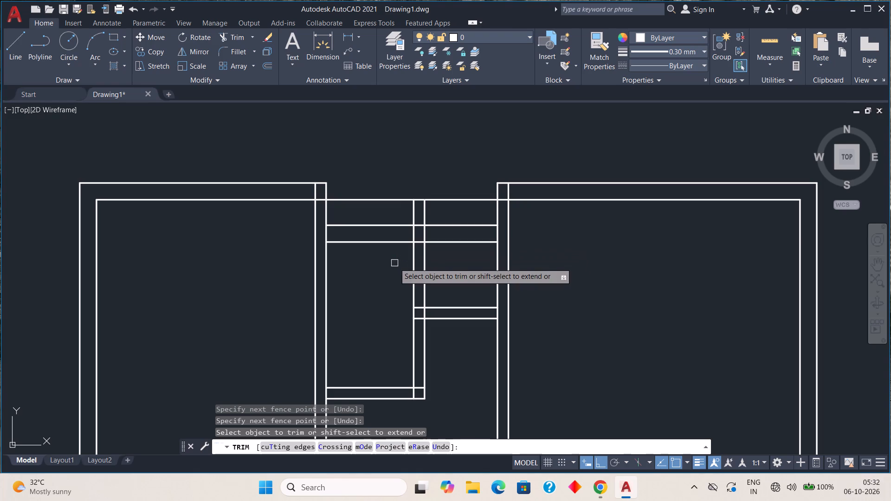
pyautogui.scroll(1, 387, 269)
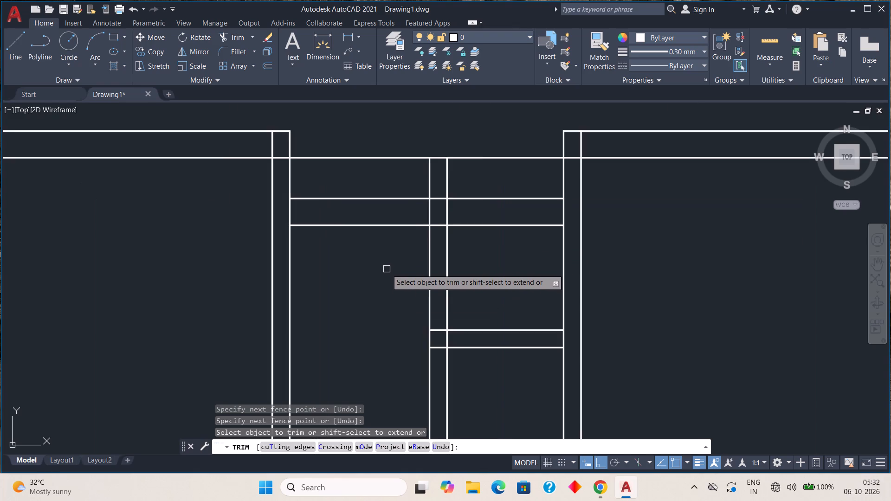
pyautogui.scroll(1, 387, 269)
pyautogui.scroll(-1, 387, 270)
pyautogui.moveTo(383, 270); pyautogui.dragTo(380, 289, button='middle')
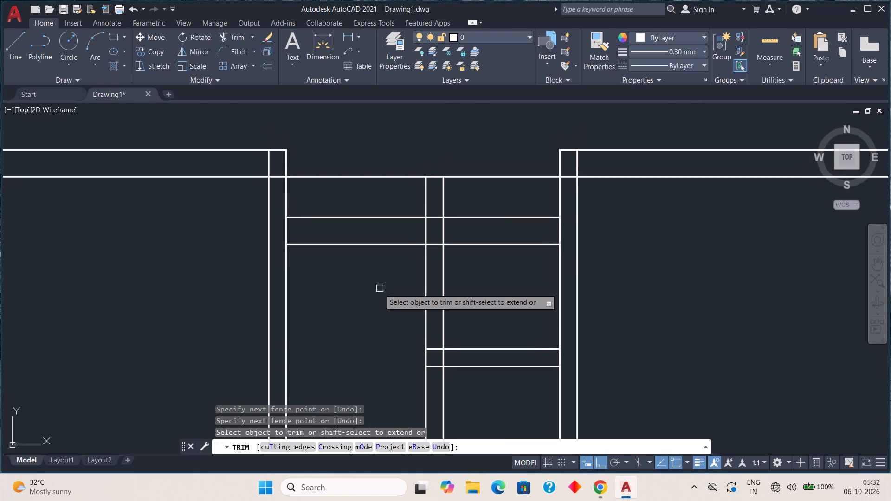
pyautogui.scroll(-1, 380, 289)
pyautogui.click(360, 216)
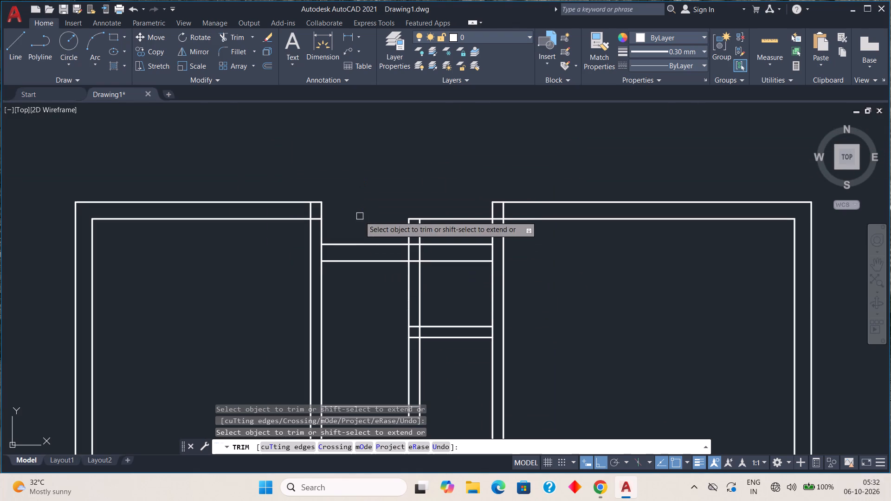
pyautogui.click(438, 216)
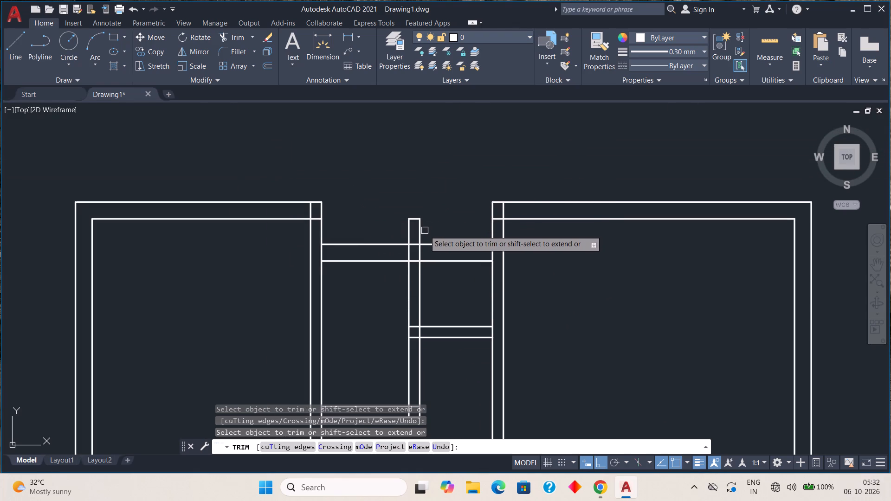
pyautogui.click(422, 231)
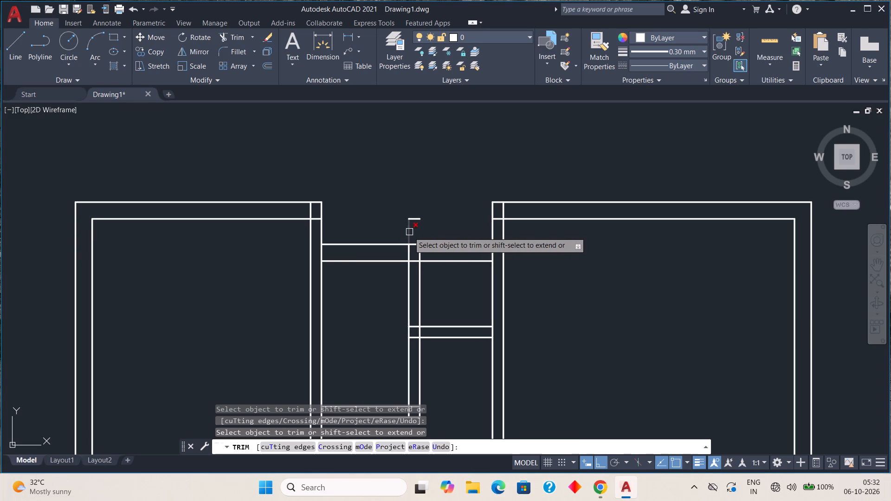
pyautogui.click(409, 232)
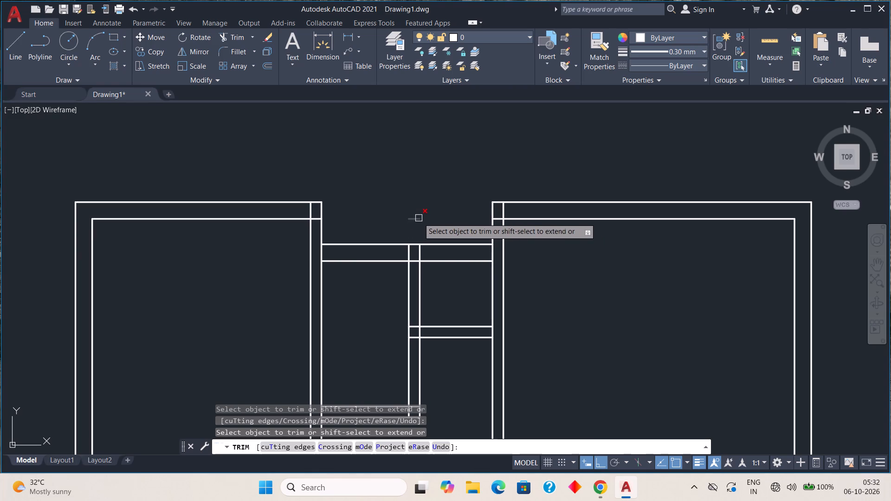
pyautogui.click(418, 218)
pyautogui.scroll(-1, 393, 199)
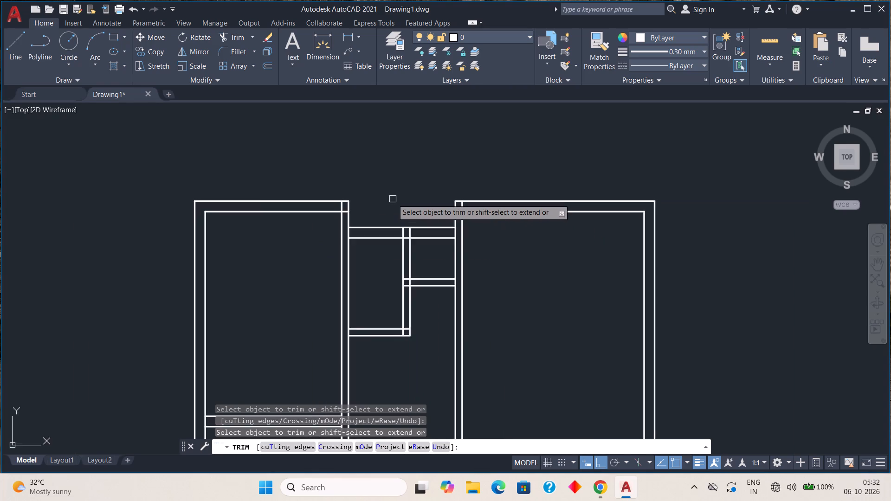
pyautogui.scroll(-2, 393, 199)
pyautogui.press('Escape')
pyautogui.press('Escape')
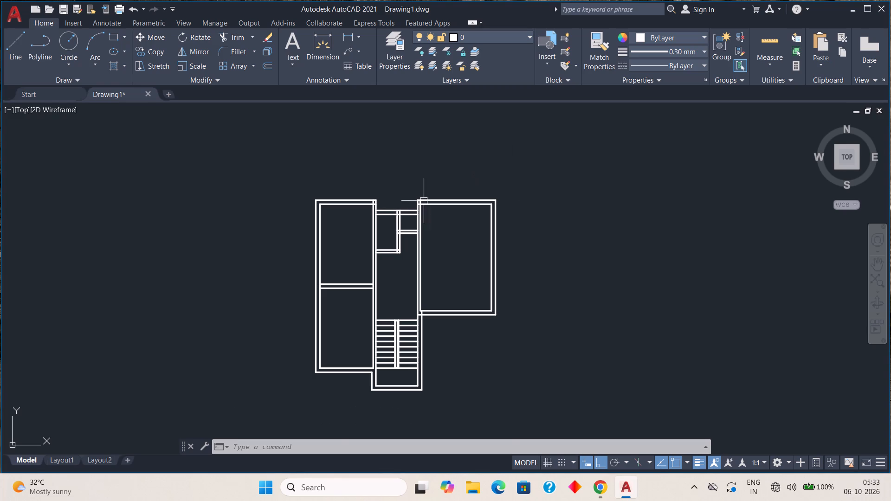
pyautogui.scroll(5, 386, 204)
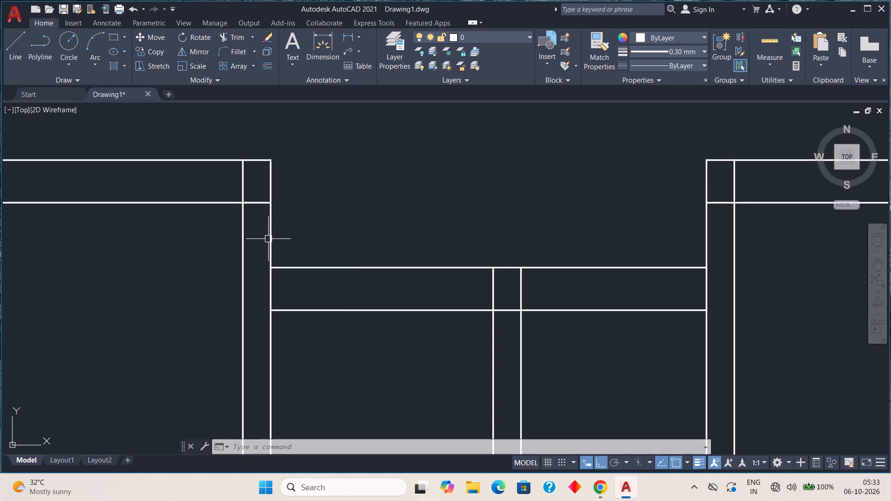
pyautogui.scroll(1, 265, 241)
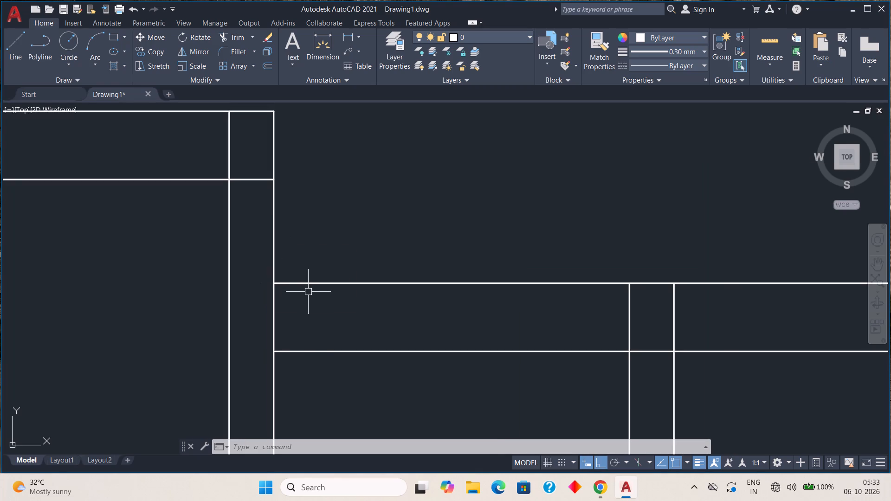
# Extend both lines of the small rooms' top wall at each end to the far faces of the adjoining side walls.
pyautogui.press('e')
pyautogui.press('x')
pyautogui.press('space')
pyautogui.click(300, 281)
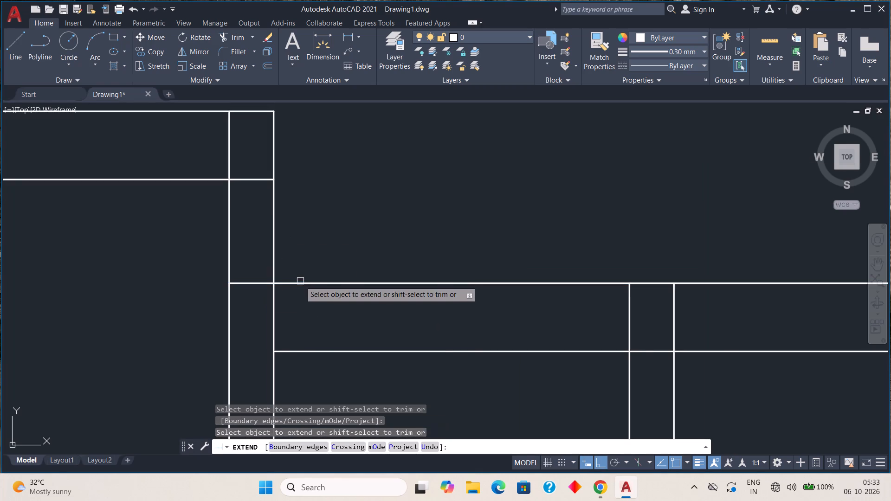
pyautogui.doubleClick(295, 348)
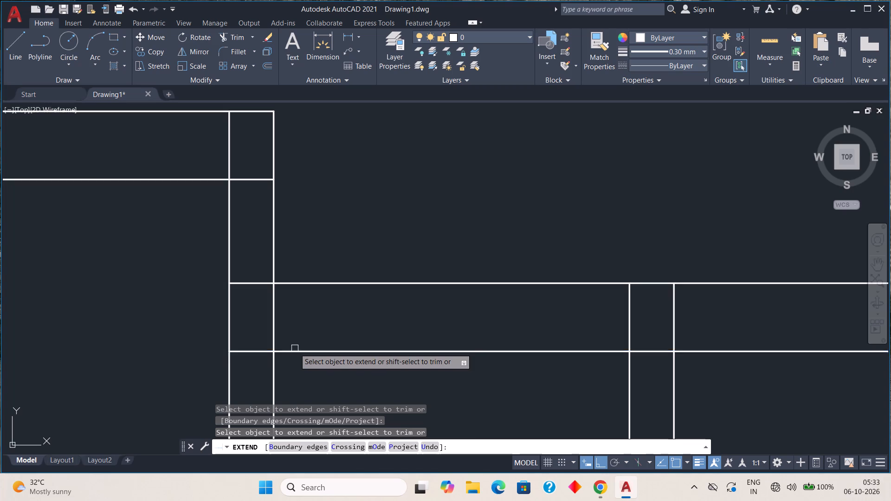
pyautogui.scroll(-2, 420, 311)
pyautogui.click(573, 300)
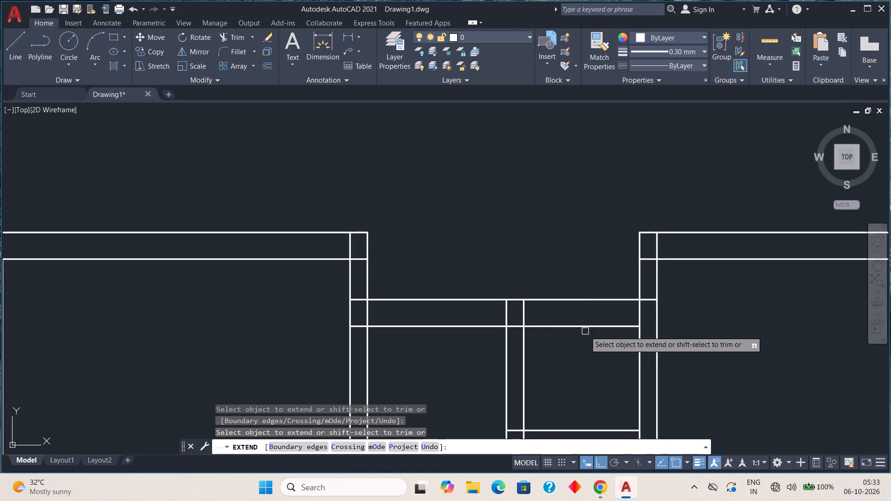
pyautogui.click(586, 328)
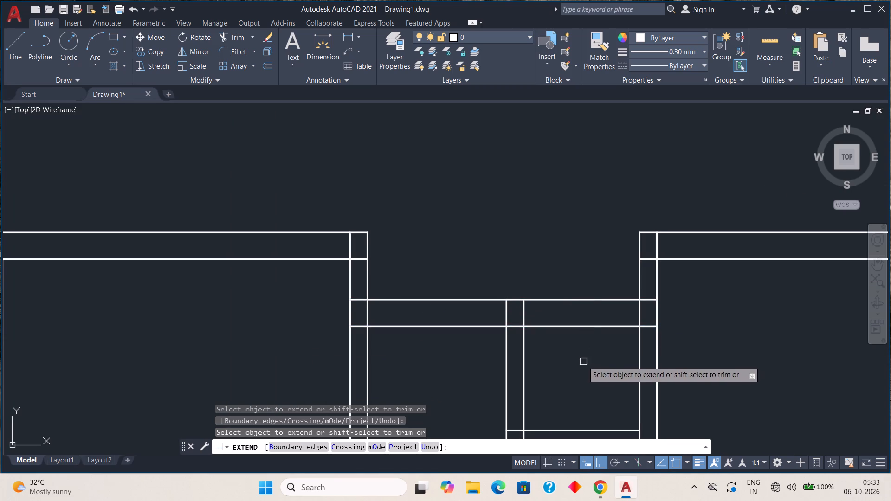
pyautogui.press('Escape')
pyautogui.scroll(2, 519, 327)
pyautogui.scroll(-2, 364, 272)
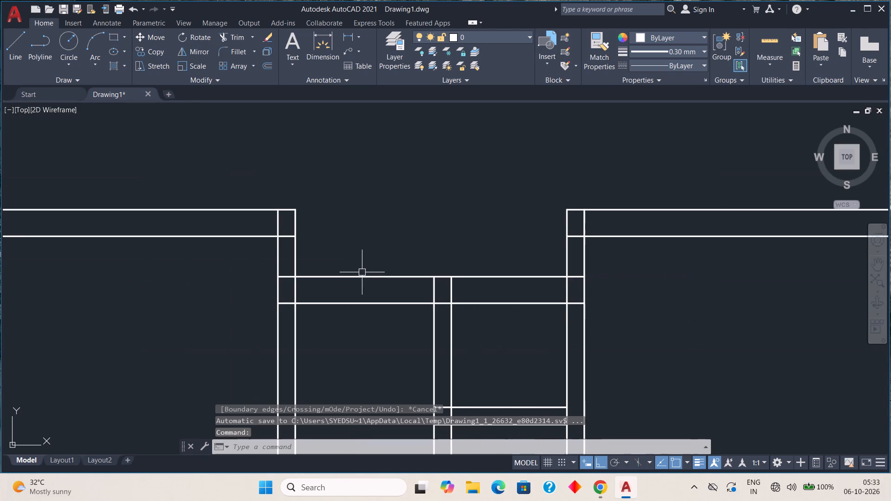
pyautogui.press('Escape')
pyautogui.press('Escape')
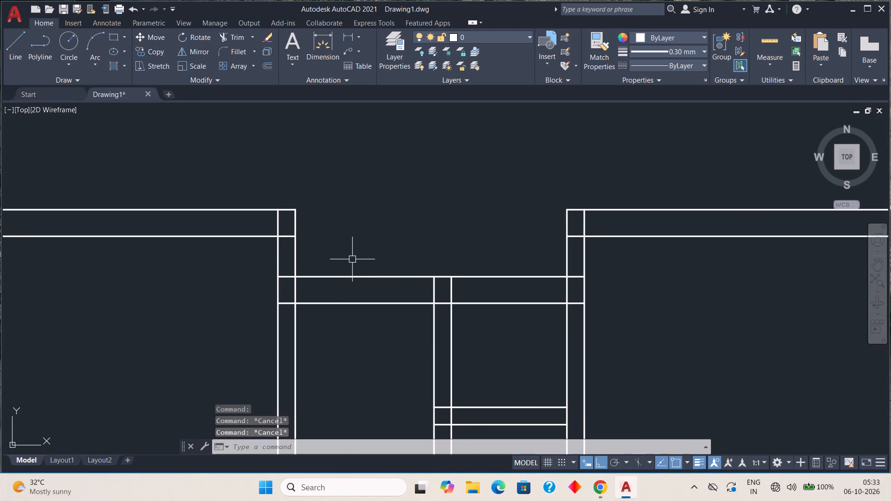
# Offset the large left room's inner right-hand wall line by 0.23 toward the recess above the small rooms.
pyautogui.press('o')
pyautogui.press('Return')
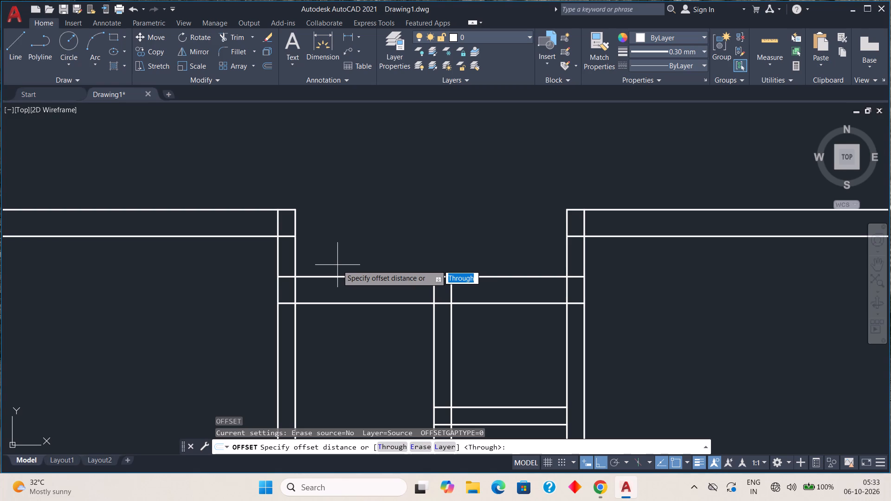
pyautogui.write('.23')
pyautogui.press('space')
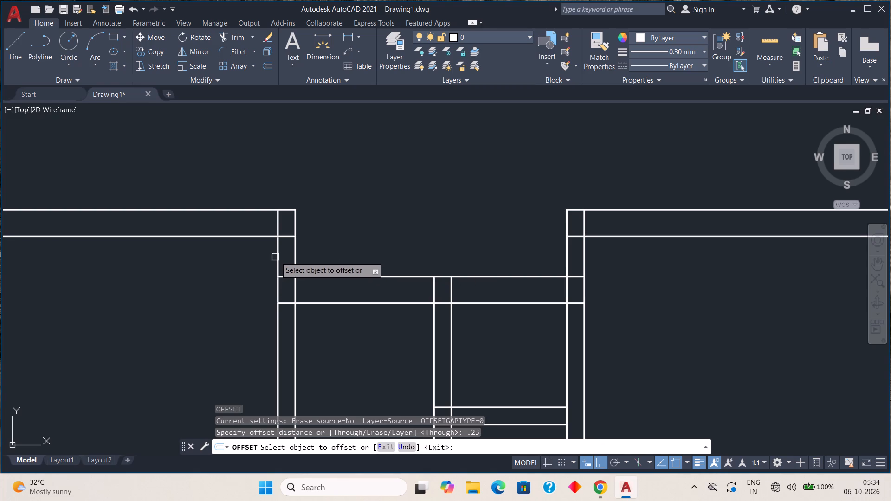
pyautogui.click(277, 253)
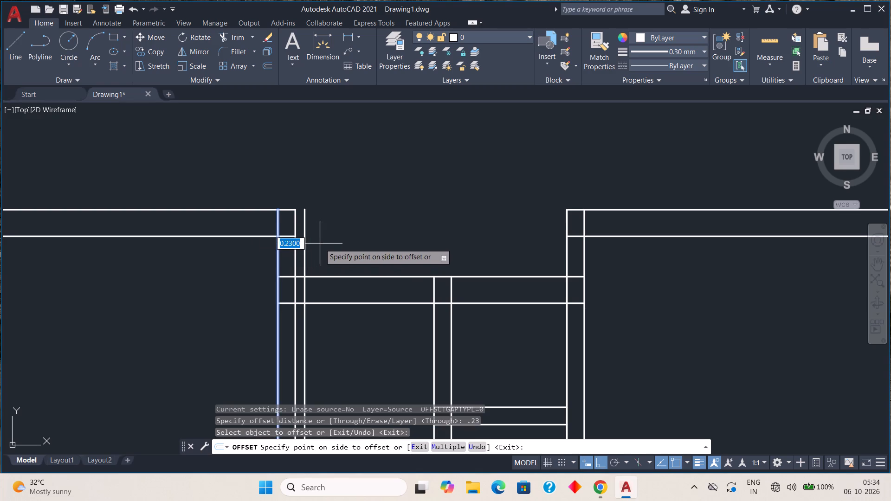
pyautogui.click(336, 241)
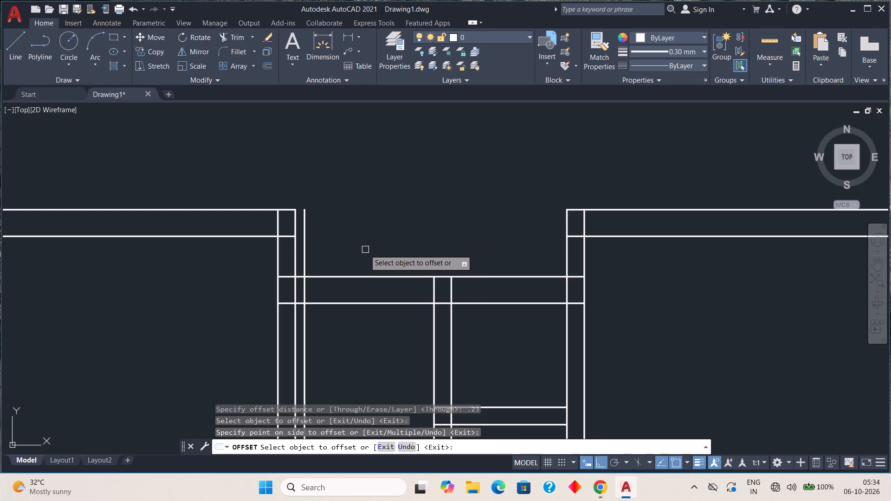
pyautogui.press('Escape')
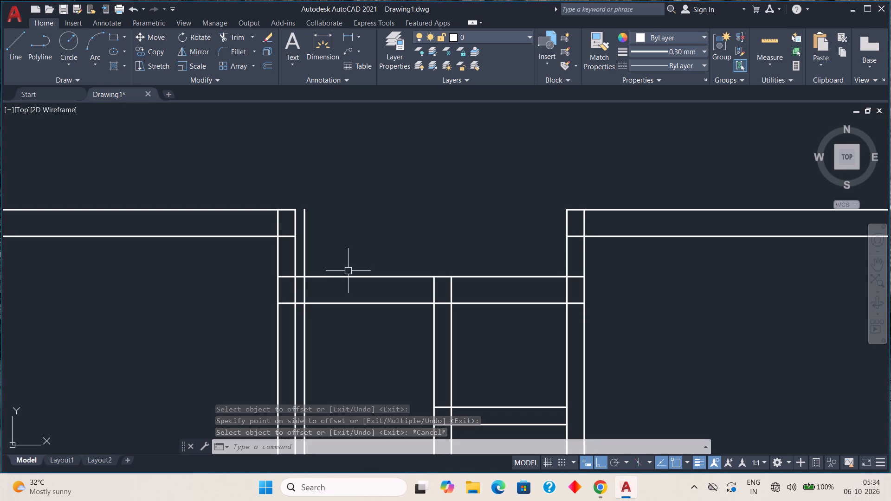
# Trim the new offset line inside the small rooms' top wall and delete its remaining part below that wall.
pyautogui.scroll(-4, 331, 324)
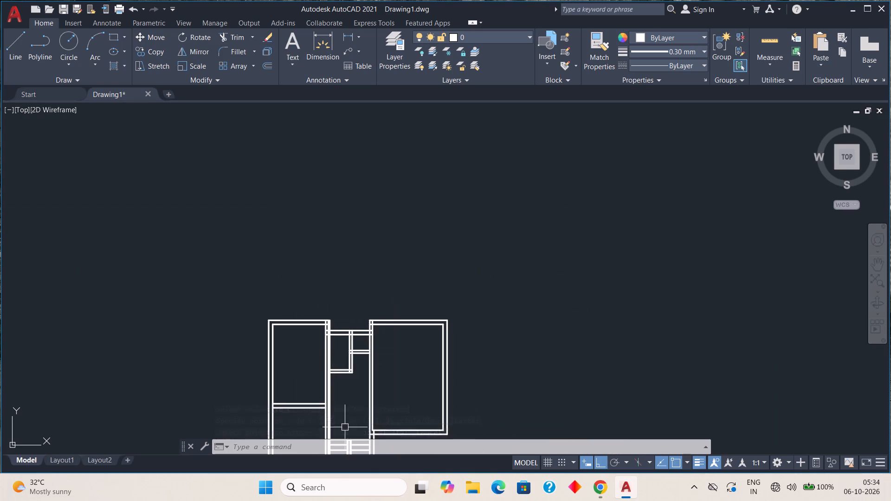
pyautogui.moveTo(345, 427); pyautogui.dragTo(329, 315, button='middle')
pyautogui.scroll(2, 328, 313)
pyautogui.moveTo(317, 276); pyautogui.dragTo(341, 421, button='middle')
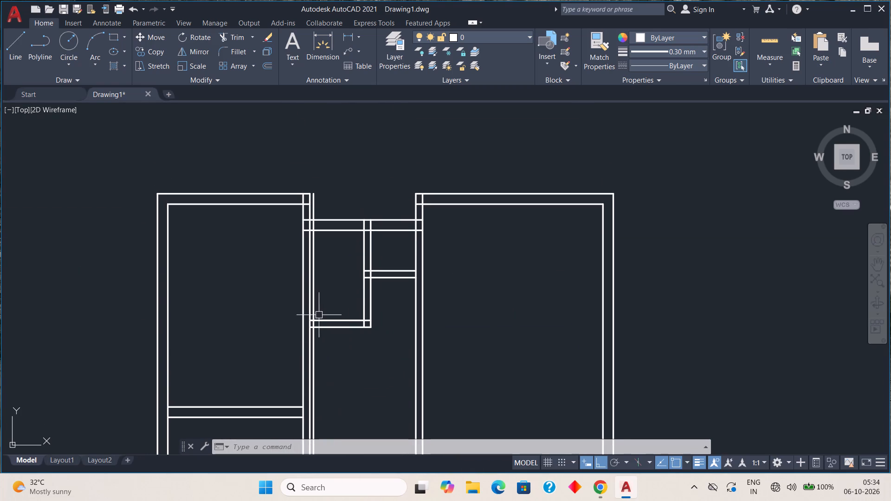
pyautogui.moveTo(331, 265); pyautogui.dragTo(334, 295, button='middle')
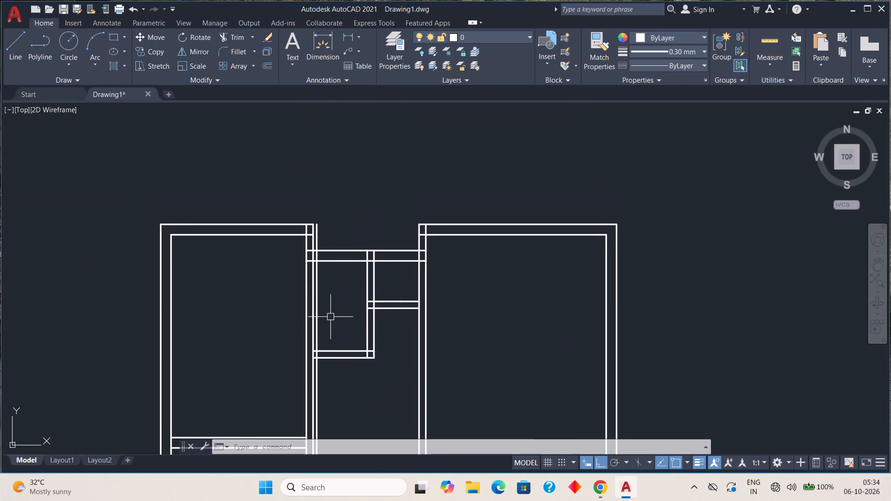
pyautogui.scroll(3, 326, 298)
pyautogui.scroll(-1, 319, 276)
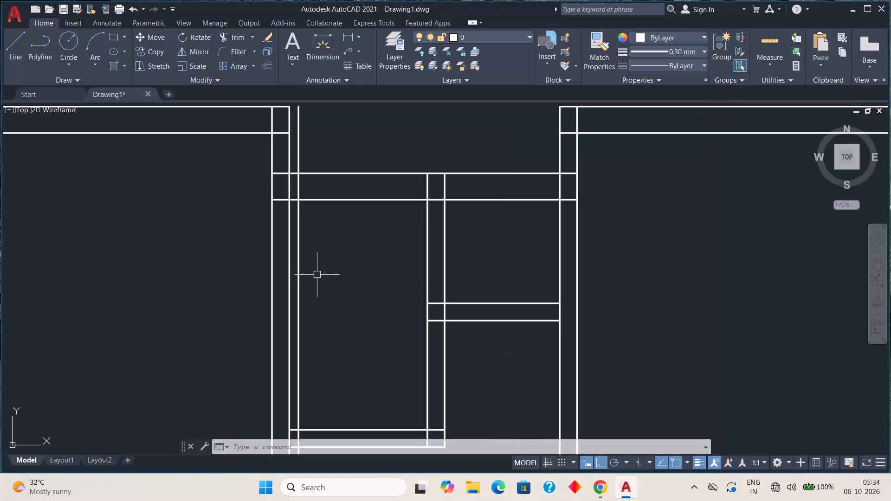
pyautogui.moveTo(313, 270); pyautogui.dragTo(325, 349, button='middle')
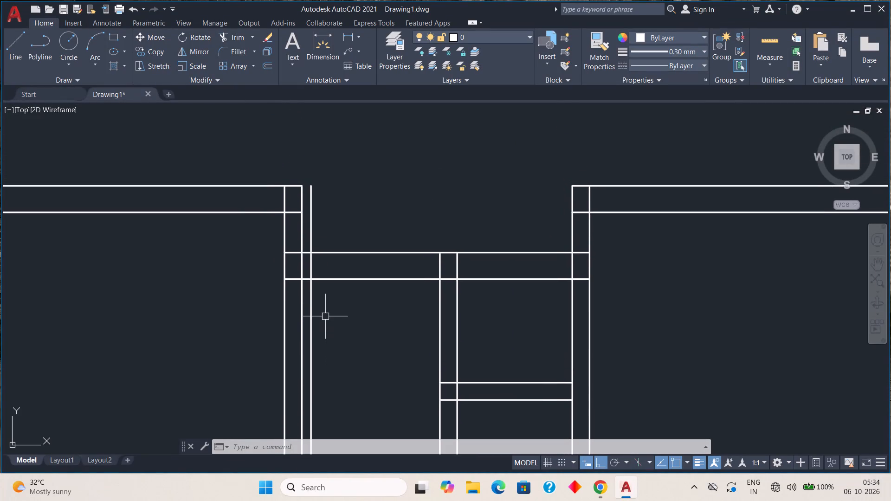
pyautogui.press('t')
pyautogui.write('R')
pyautogui.press('space')
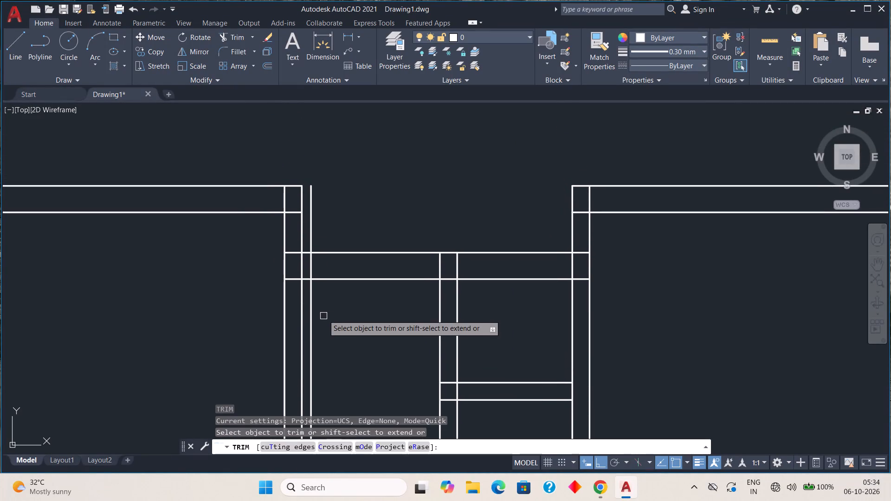
pyautogui.click(309, 263)
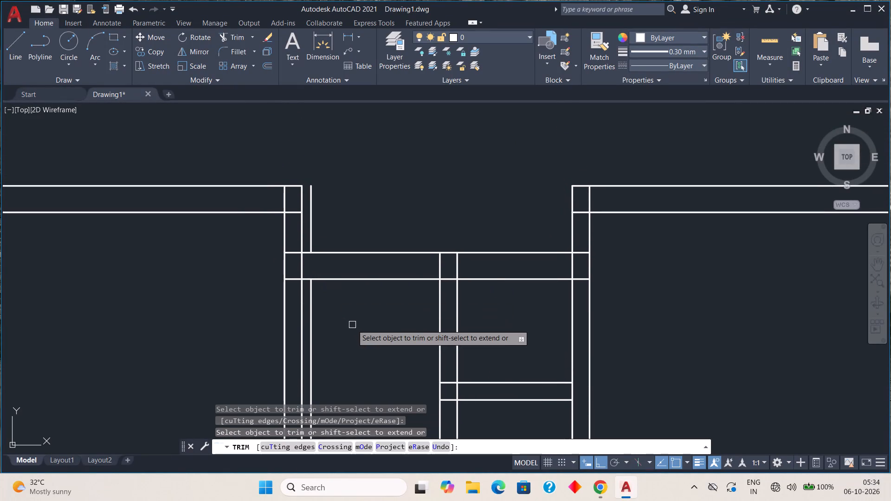
pyautogui.press('Escape')
pyautogui.click(310, 328)
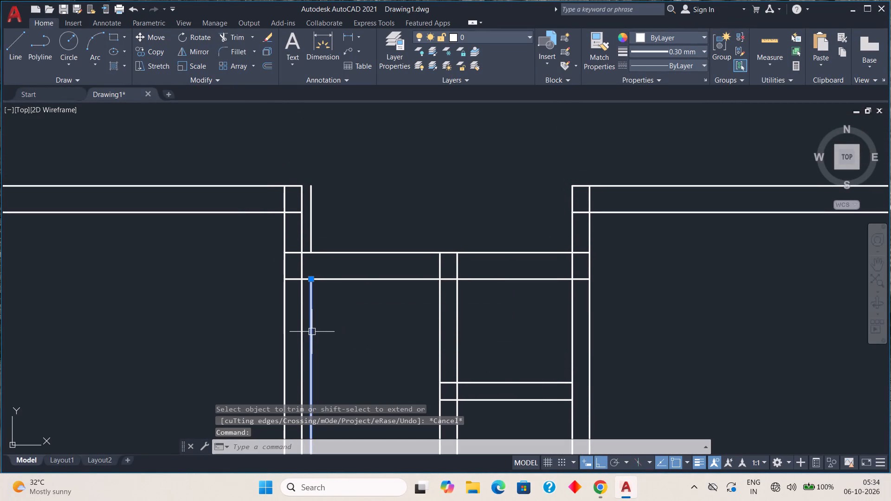
pyautogui.press('Delete')
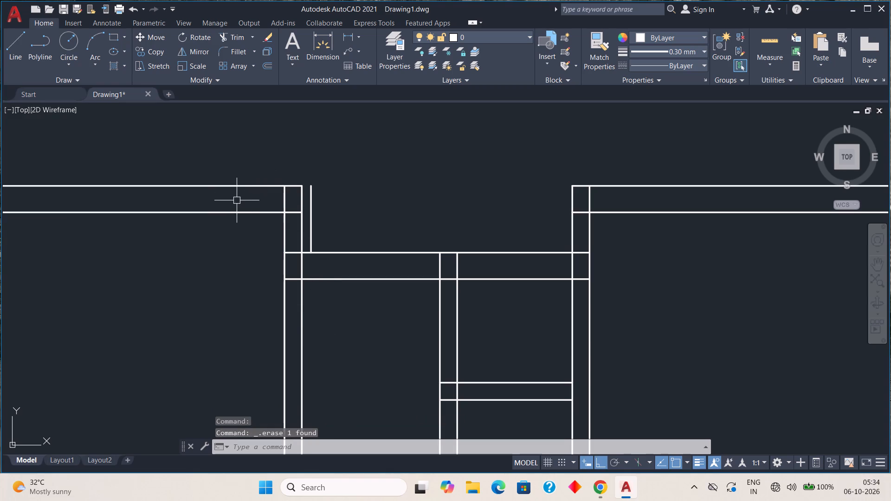
# Fillet the short offset line with the left room's outer top line at radius 0 to close the corner.
pyautogui.press('f')
pyautogui.press('space')
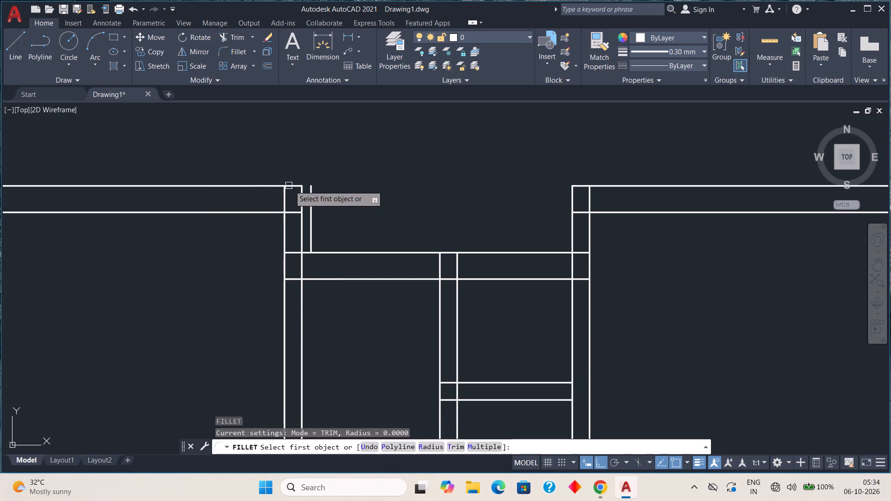
pyautogui.click(312, 199)
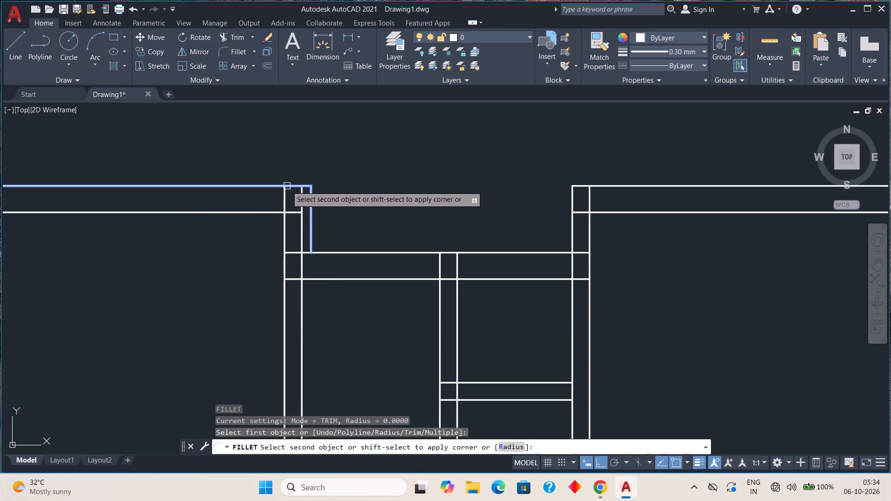
pyautogui.click(287, 186)
pyautogui.press('Escape')
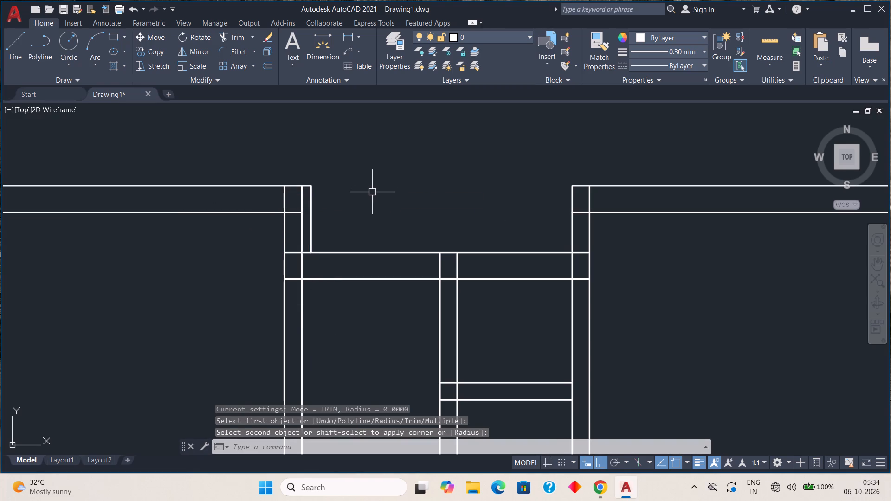
# Trim the leftover lines inside the left room's upper-right wall corner and its junction with the small rooms' top wall.
pyautogui.click(237, 37)
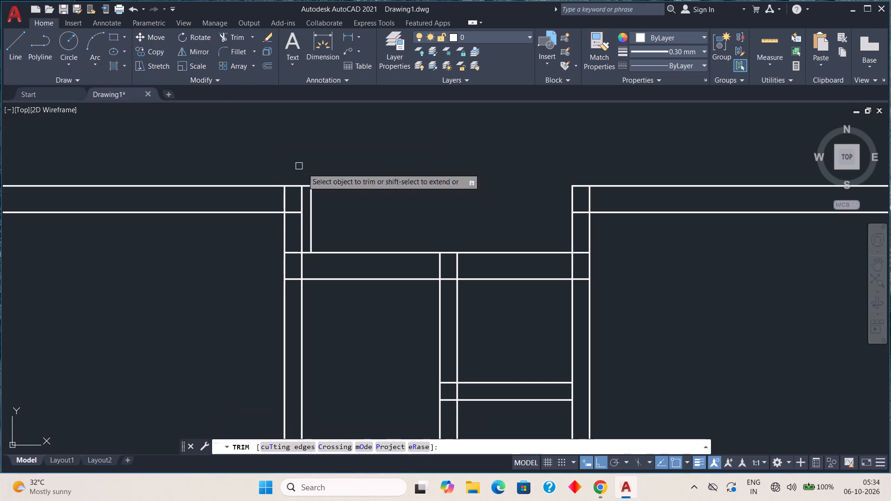
pyautogui.click(303, 208)
pyautogui.click(284, 198)
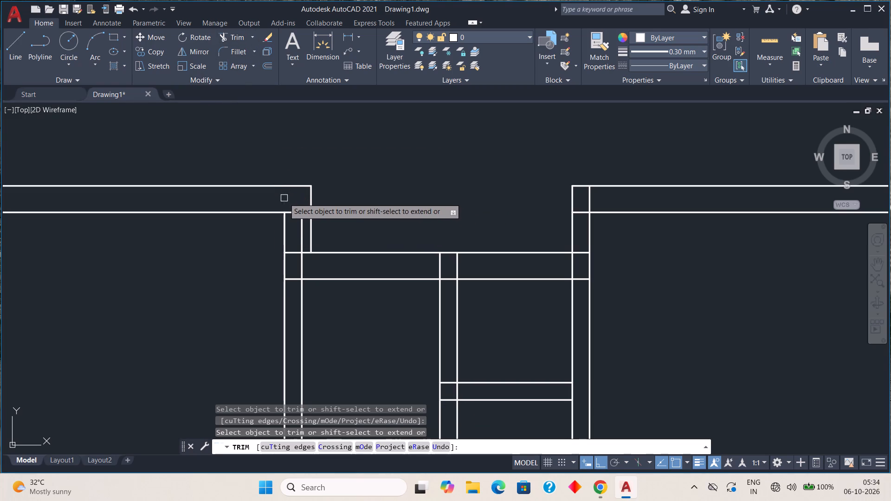
pyautogui.click(292, 212)
pyautogui.click(303, 222)
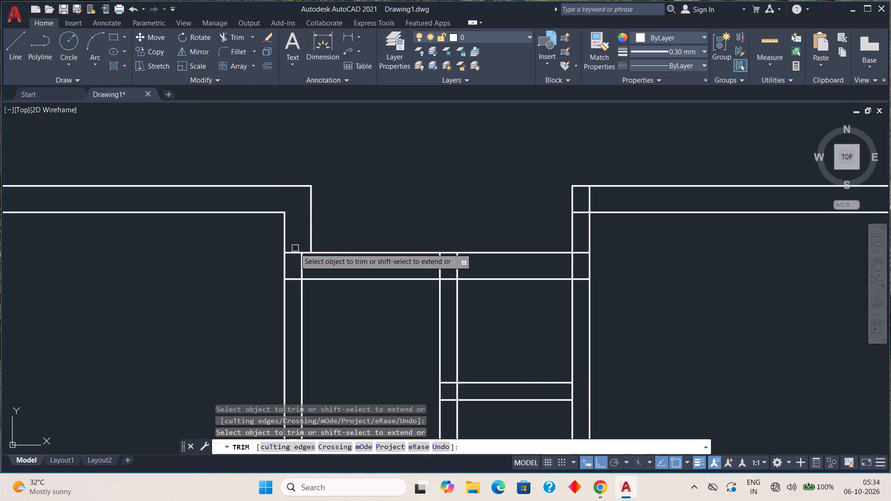
pyautogui.click(294, 253)
pyautogui.click(301, 263)
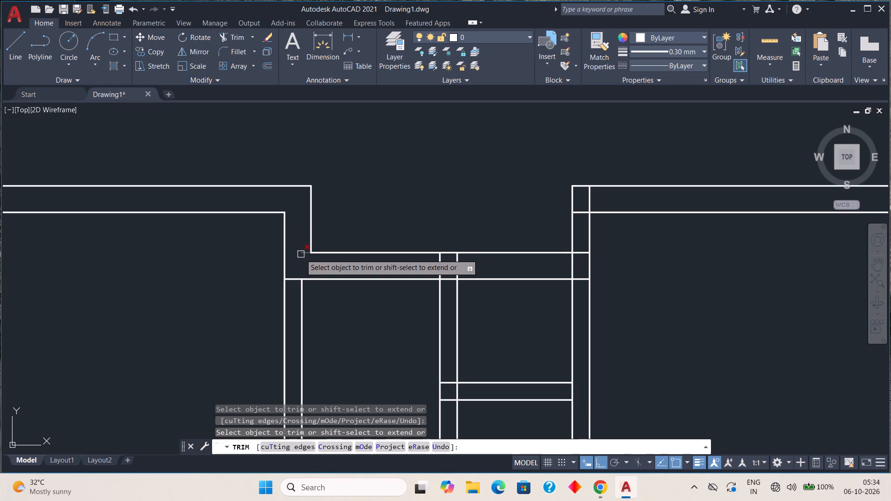
pyautogui.click(301, 253)
pyautogui.click(293, 277)
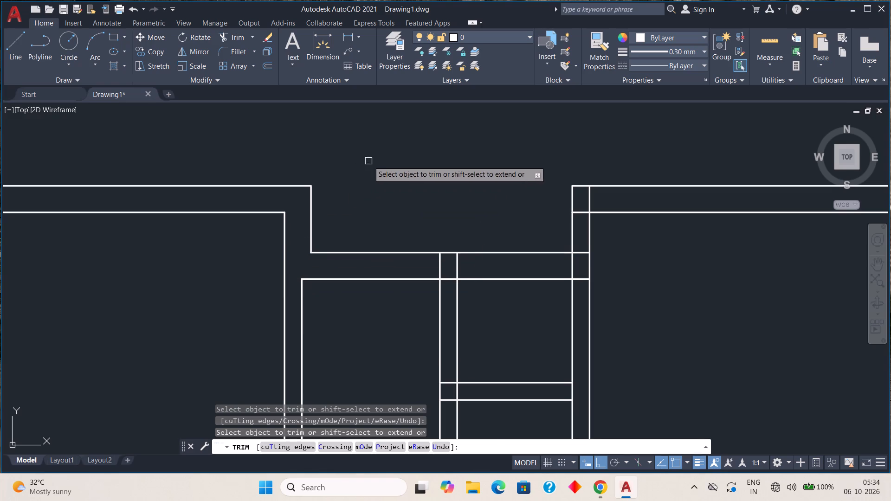
pyautogui.scroll(-1, 369, 173)
pyautogui.press('Escape')
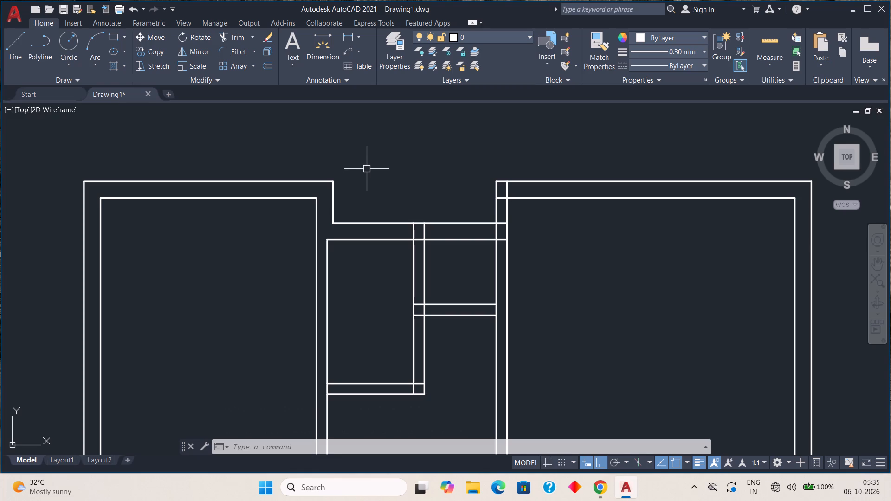
# Offset the large right room's inner left-hand wall line by 0.23 toward the recess above the small rooms.
pyautogui.press('o')
pyautogui.press('Return')
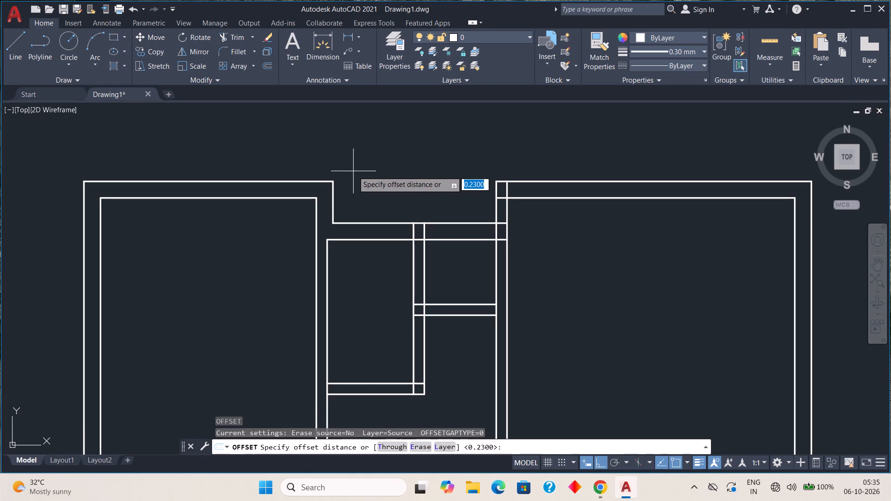
pyautogui.press('.')
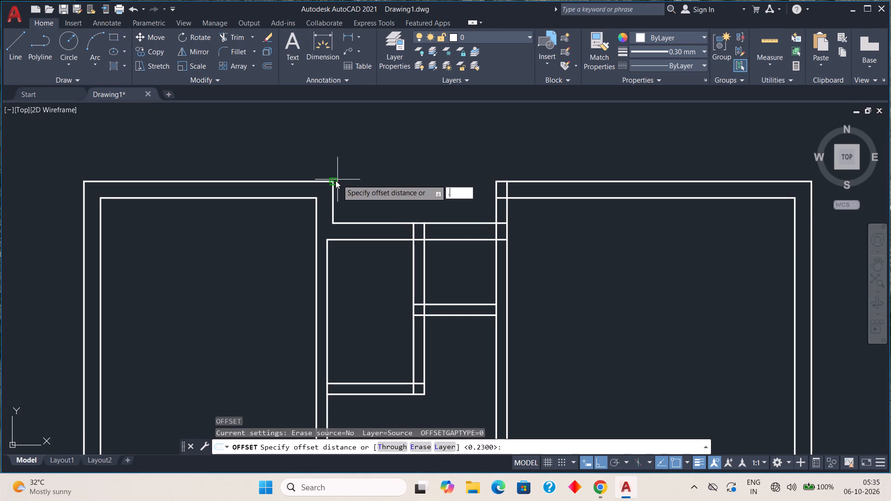
pyautogui.press('2')
pyautogui.press('3')
pyautogui.press('space')
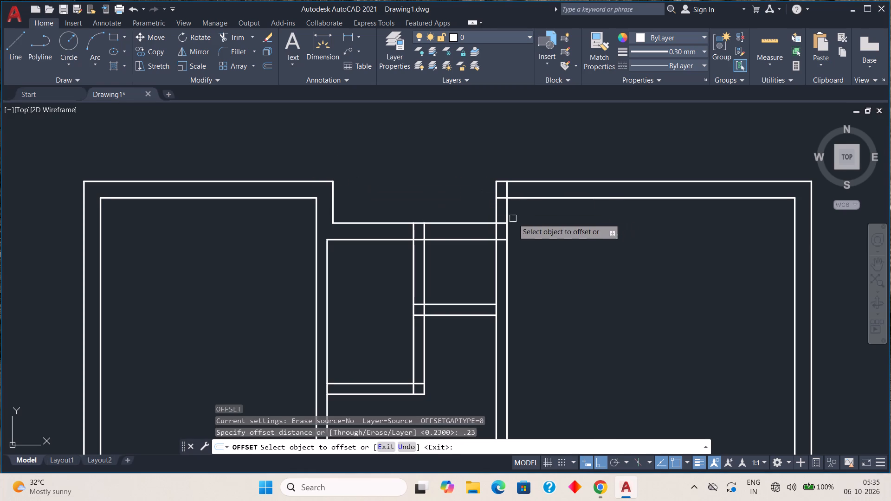
pyautogui.click(508, 207)
pyautogui.click(471, 211)
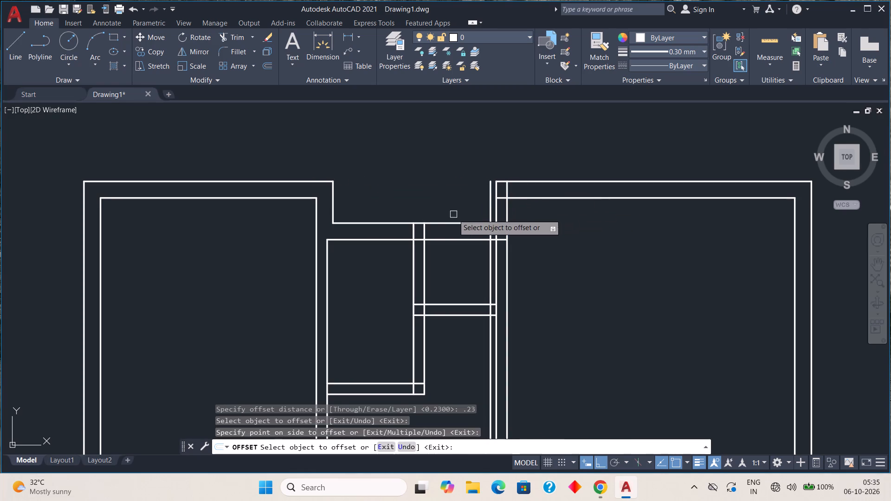
pyautogui.press('Escape')
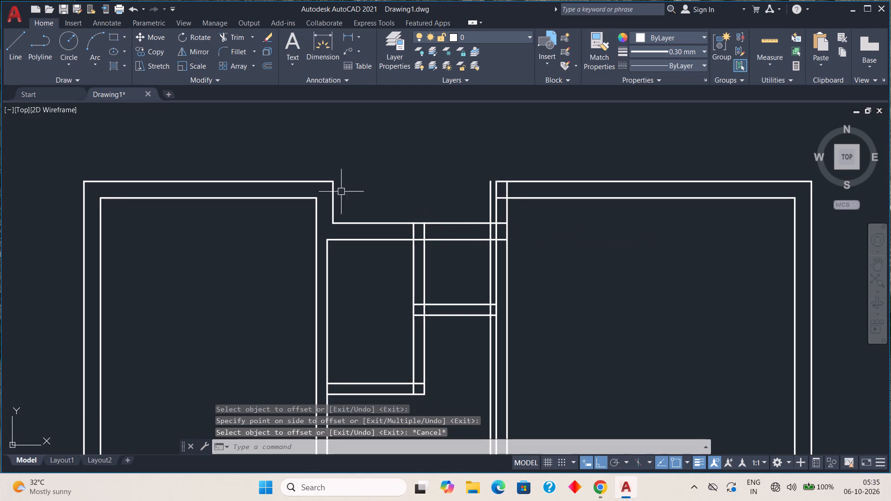
# Trim the new offset line inside the small rooms' top wall and delete its remaining part below that wall.
pyautogui.click(241, 34)
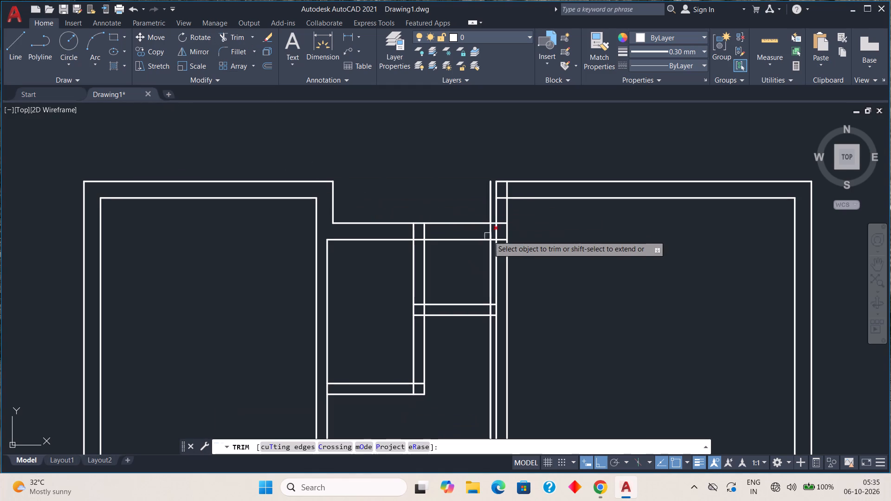
pyautogui.scroll(1, 495, 226)
pyautogui.click(486, 232)
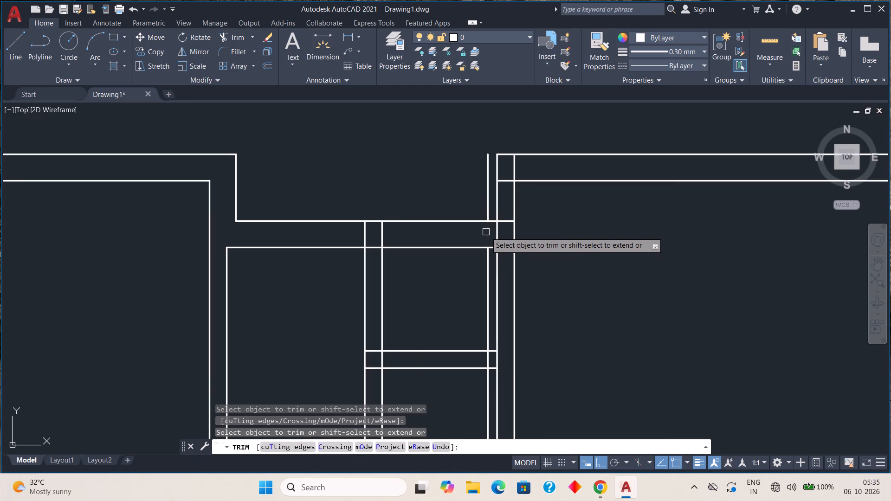
pyautogui.press('Escape')
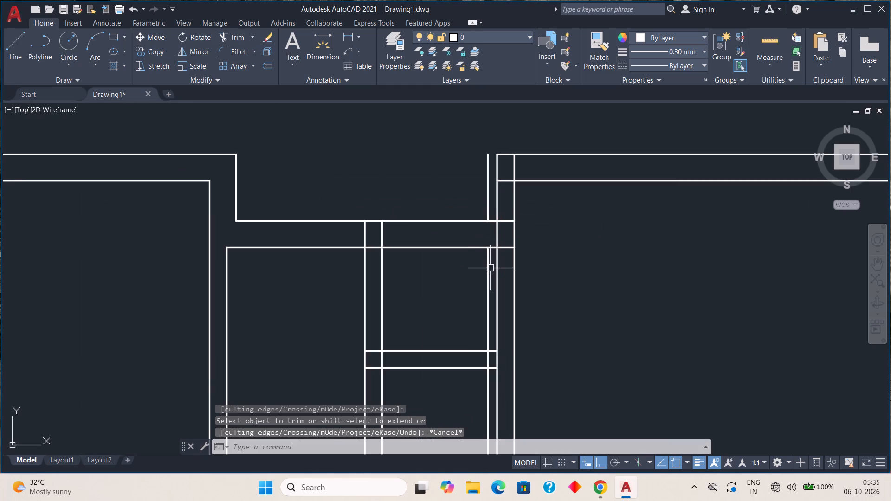
pyautogui.click(490, 268)
pyautogui.press('Delete')
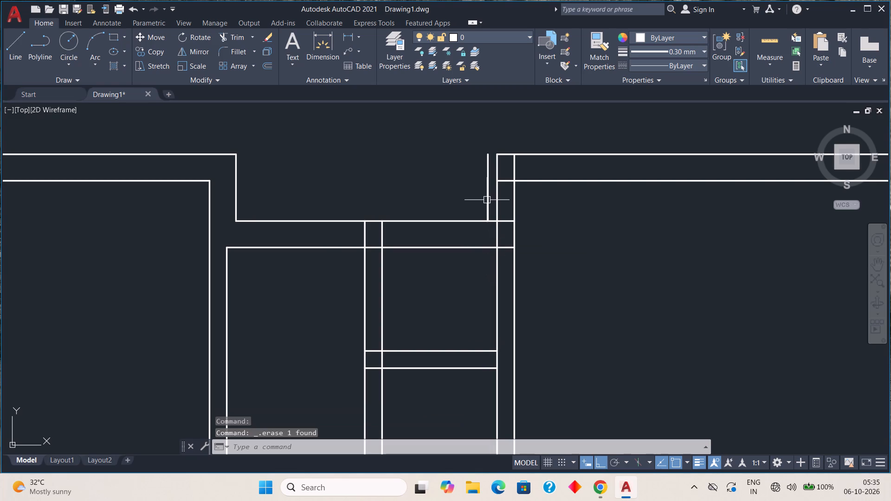
# Fillet the large right room's outer top line with the short offset line beside the recess at radius 0.
pyautogui.press('f')
pyautogui.press('space')
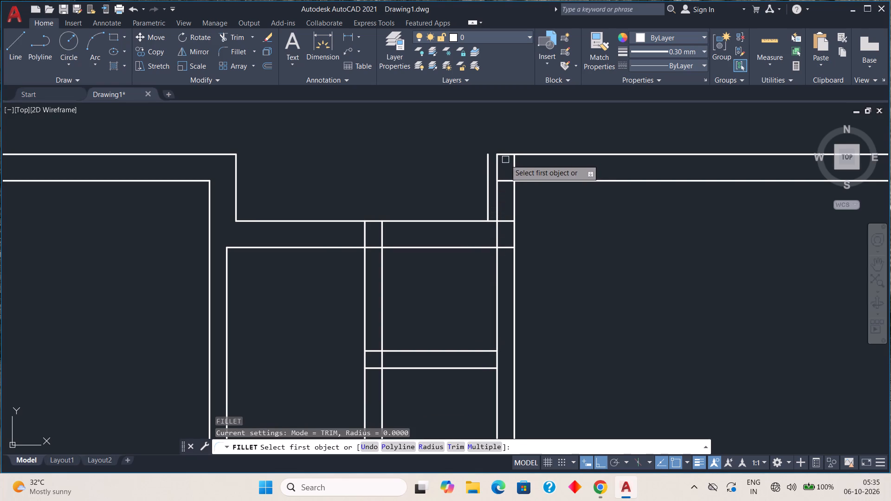
pyautogui.scroll(1, 505, 159)
pyautogui.click(504, 150)
pyautogui.click(478, 161)
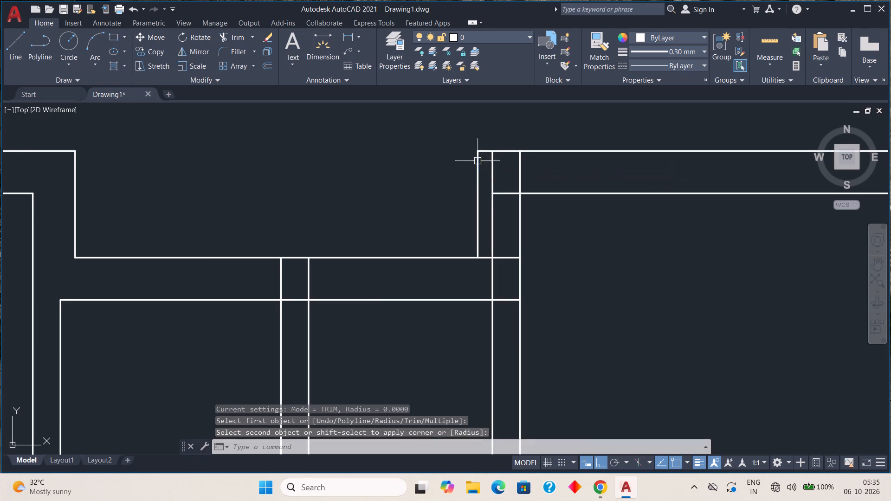
pyautogui.press('Escape')
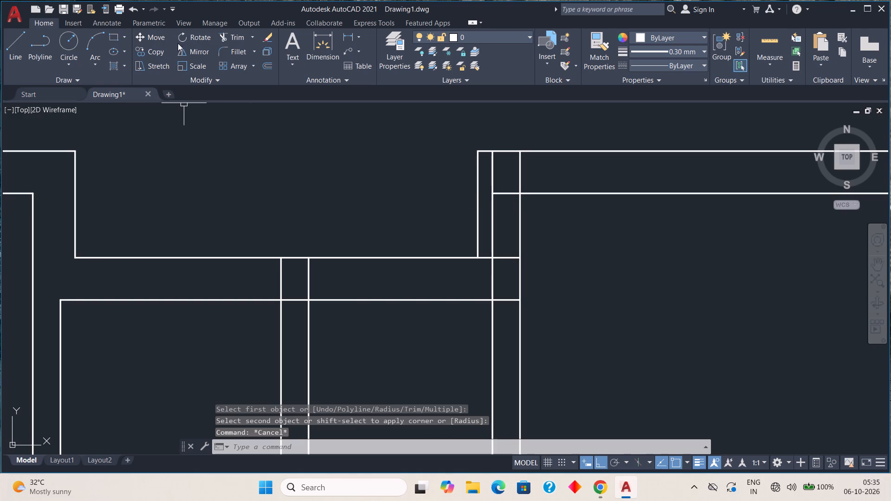
# Trim the leftover lines inside the large right room's upper-left wall corner and its junction with the small rooms' top wall.
pyautogui.click(235, 37)
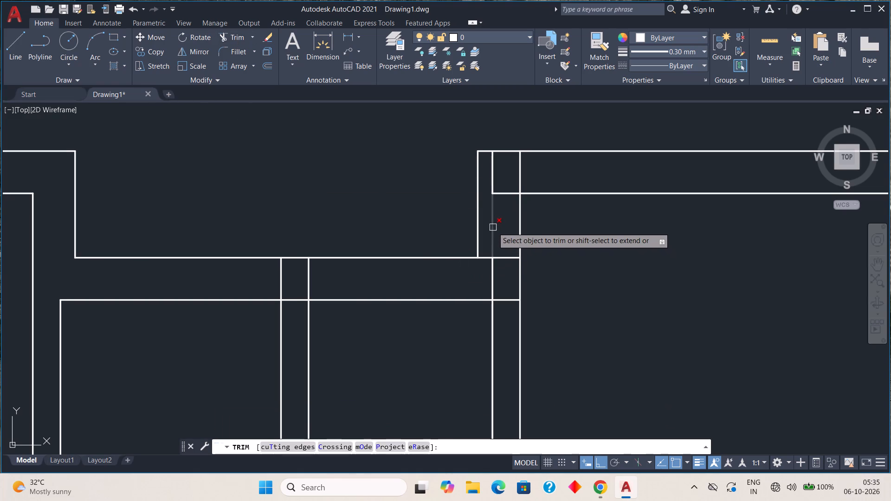
pyautogui.click(491, 225)
pyautogui.click(490, 176)
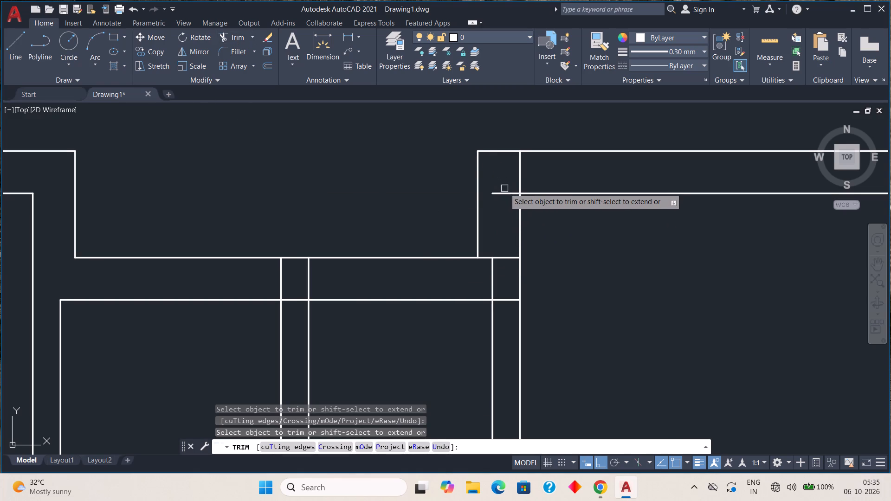
pyautogui.click(504, 191)
pyautogui.click(518, 176)
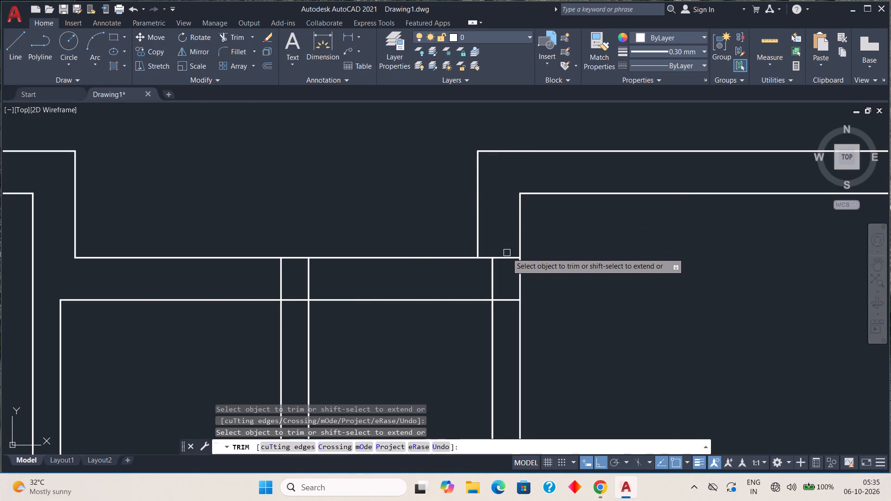
pyautogui.click(507, 257)
pyautogui.click(505, 300)
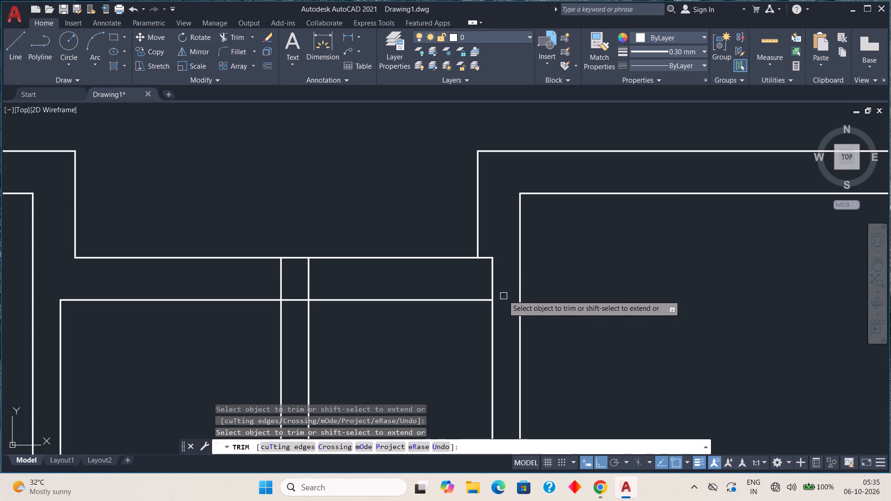
pyautogui.click(494, 277)
pyautogui.click(487, 258)
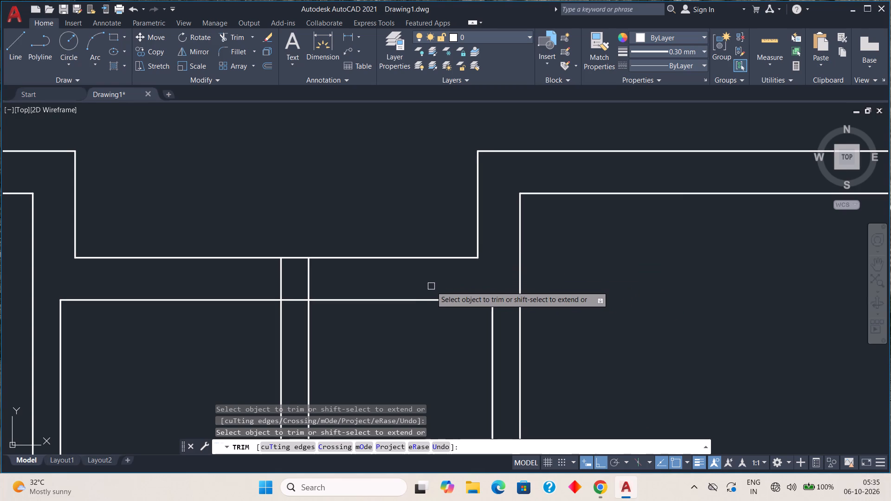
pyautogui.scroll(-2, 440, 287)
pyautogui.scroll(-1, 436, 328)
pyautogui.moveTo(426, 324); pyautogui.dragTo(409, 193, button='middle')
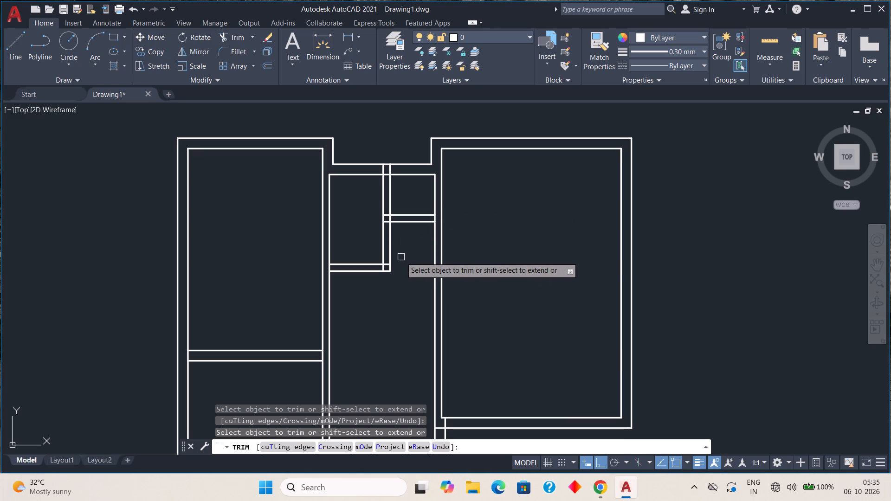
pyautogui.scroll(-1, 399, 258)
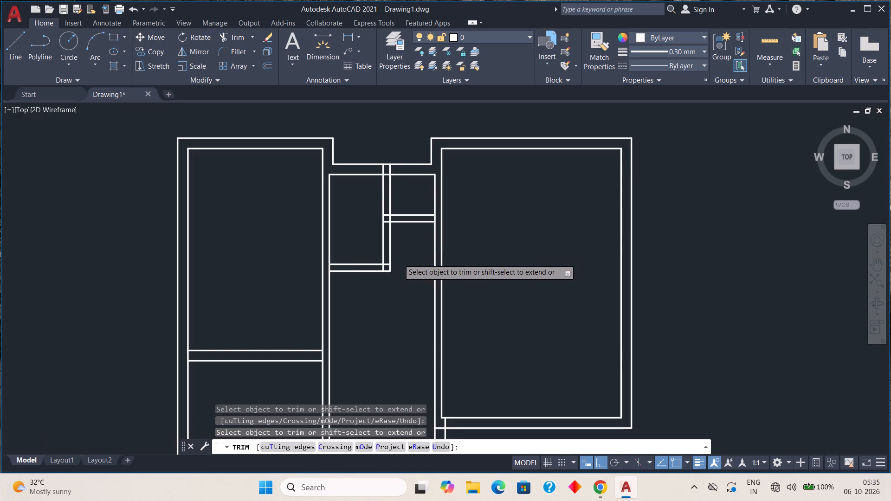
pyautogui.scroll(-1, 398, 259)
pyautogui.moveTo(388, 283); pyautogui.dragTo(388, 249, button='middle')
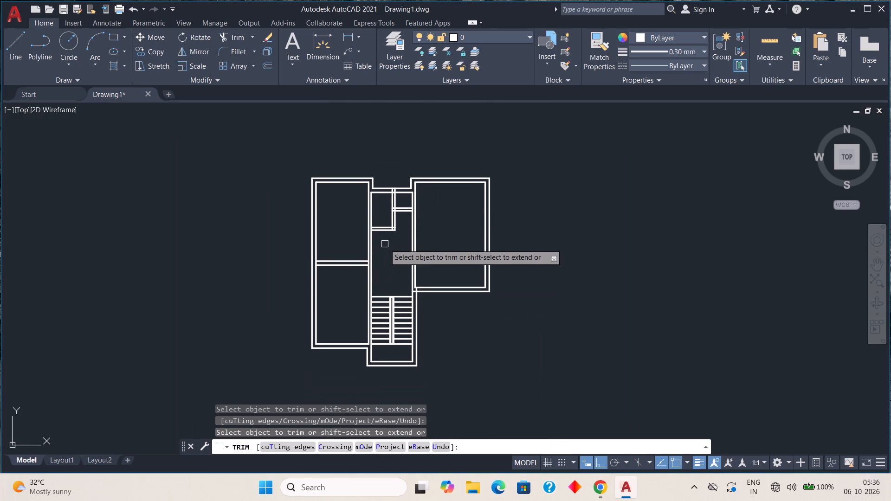
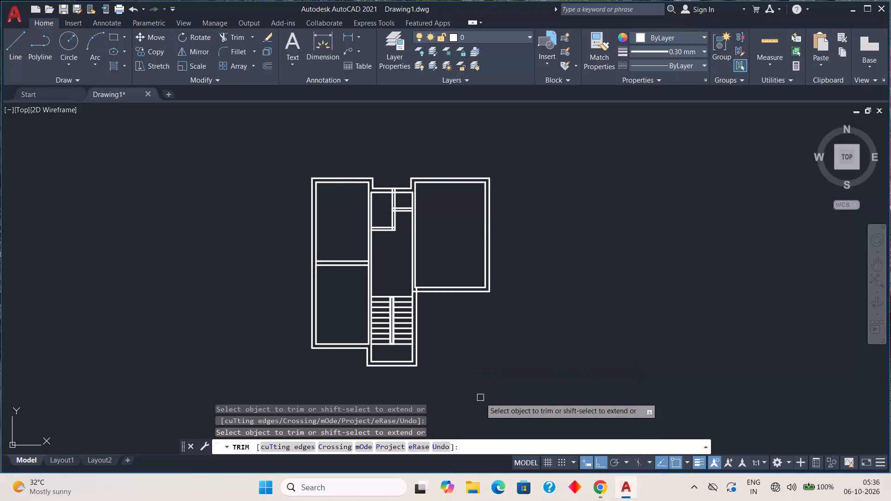
# Offset the staircase's outer right-hand wall line by 0.9 to the right, across the large right room's bottom wall.
pyautogui.scroll(4, 453, 348)
pyautogui.scroll(-2, 451, 328)
pyautogui.moveTo(411, 254); pyautogui.dragTo(418, 343, button='middle')
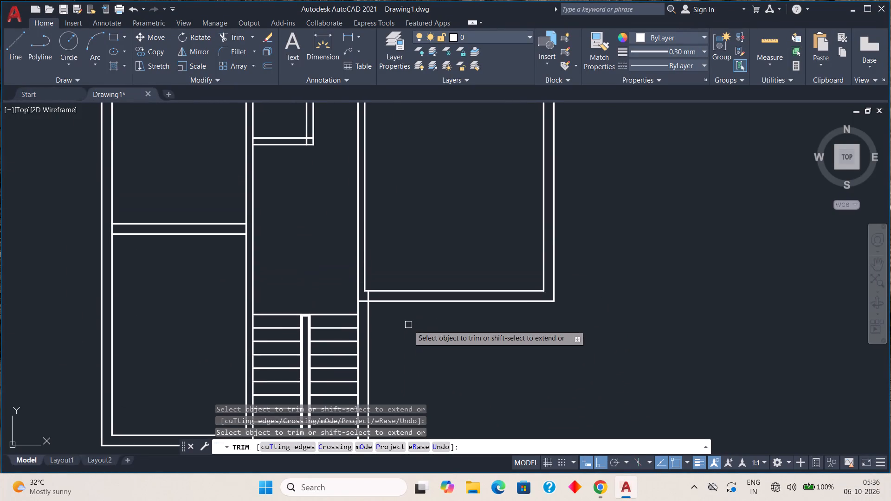
pyautogui.scroll(1, 404, 318)
pyautogui.press('Escape')
pyautogui.press('Escape')
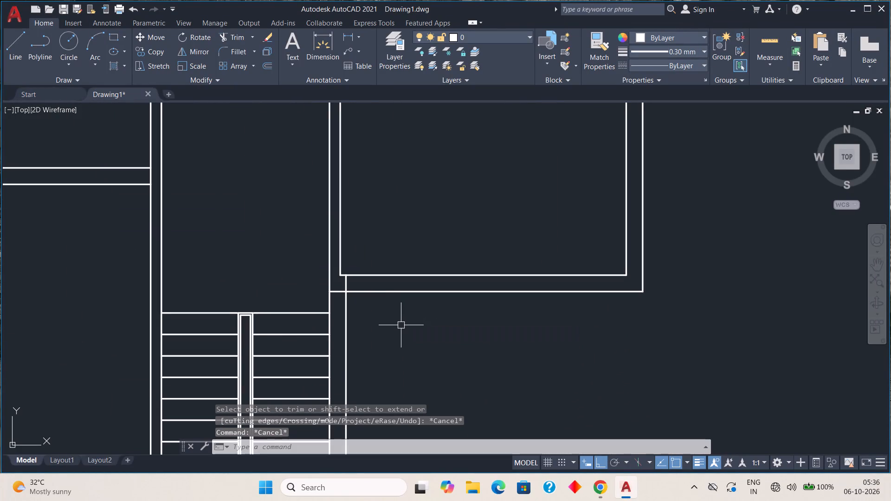
pyautogui.press('o')
pyautogui.press('Return')
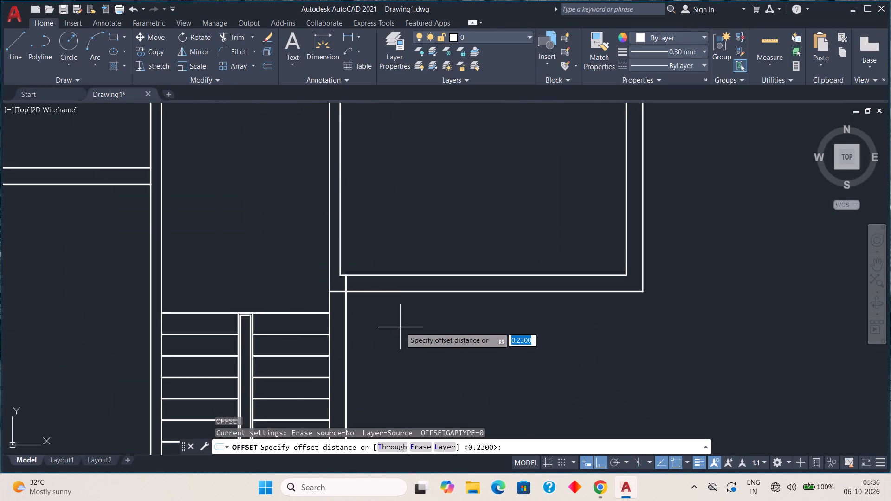
pyautogui.press('.')
pyautogui.write('9')
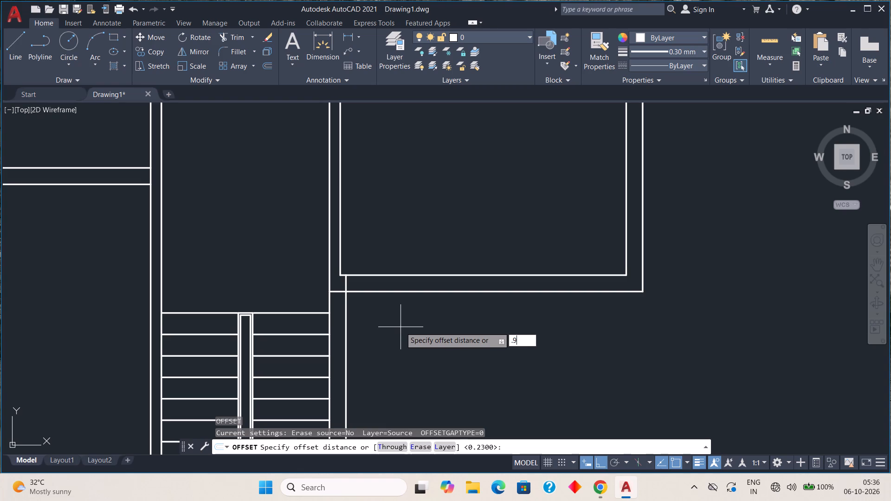
pyautogui.press('space')
pyautogui.scroll(2, 383, 309)
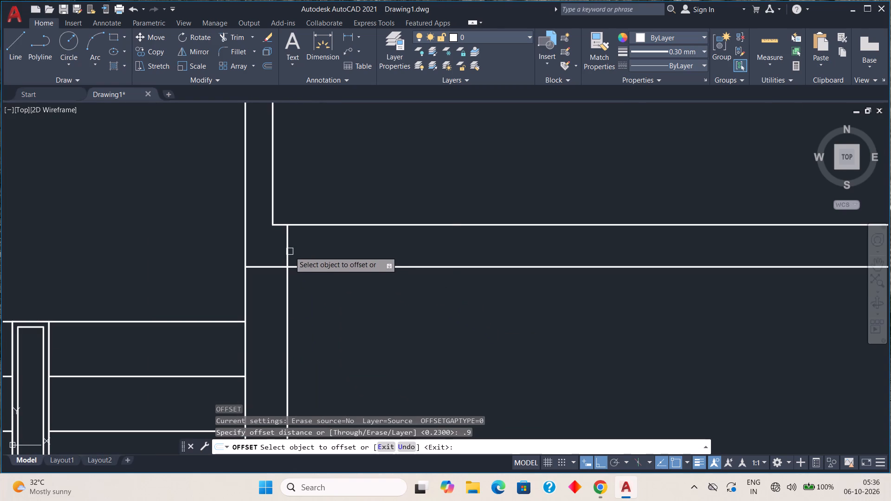
pyautogui.click(288, 250)
pyautogui.click(385, 253)
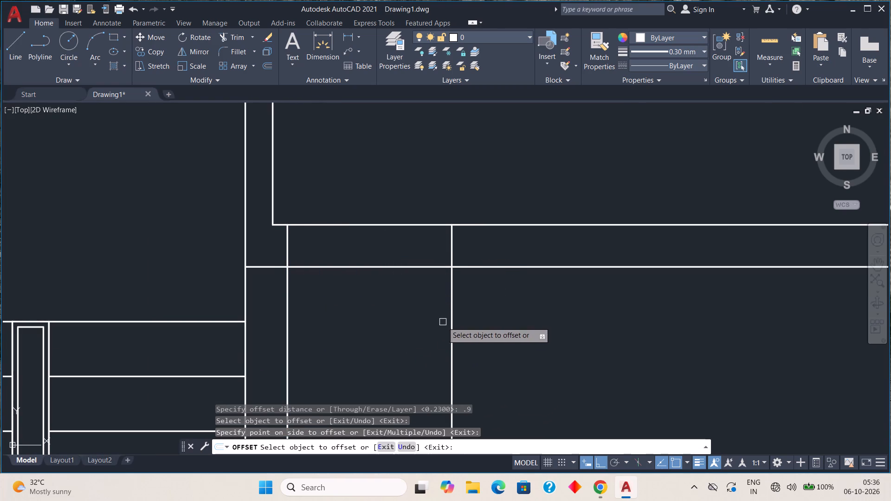
pyautogui.press('Escape')
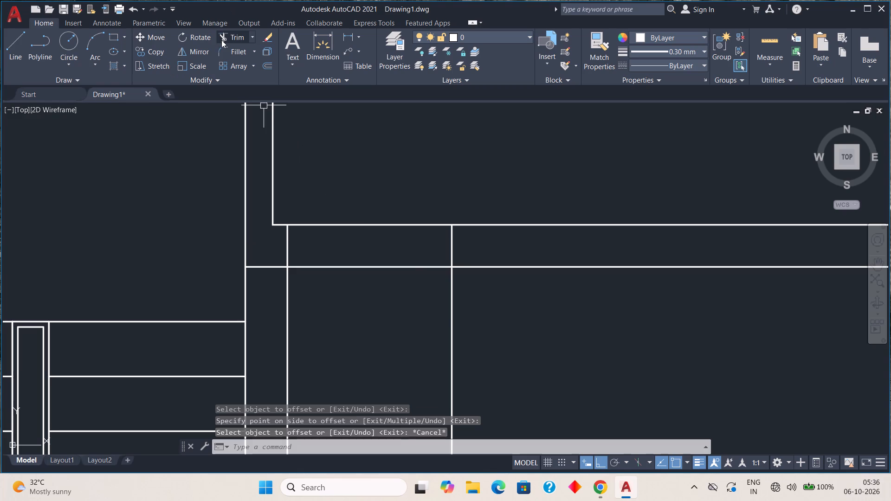
# Trim the new line below the large right room's bottom wall and cut the inner wall line between it and the staircase wall.
pyautogui.click(221, 40)
pyautogui.click(453, 302)
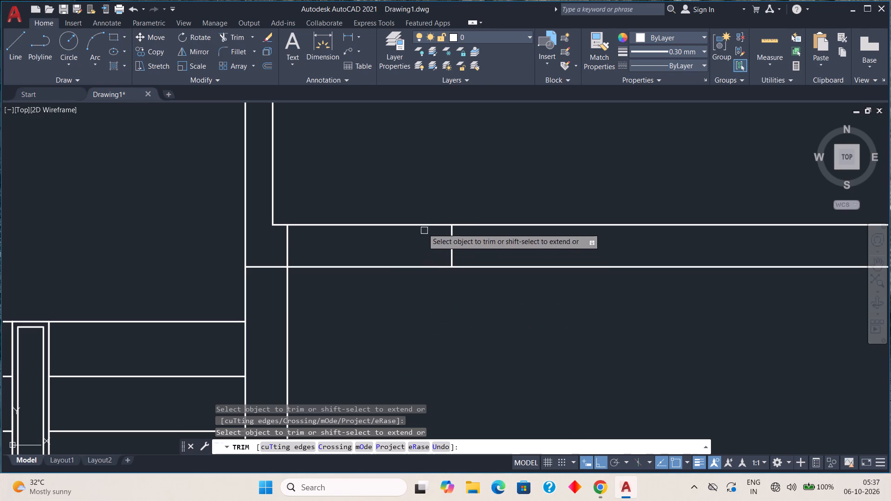
pyautogui.click(402, 226)
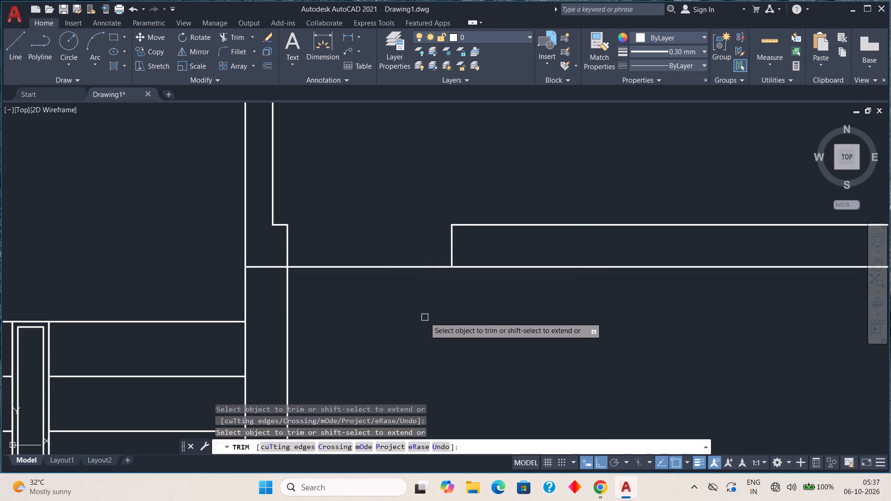
pyautogui.press('Escape')
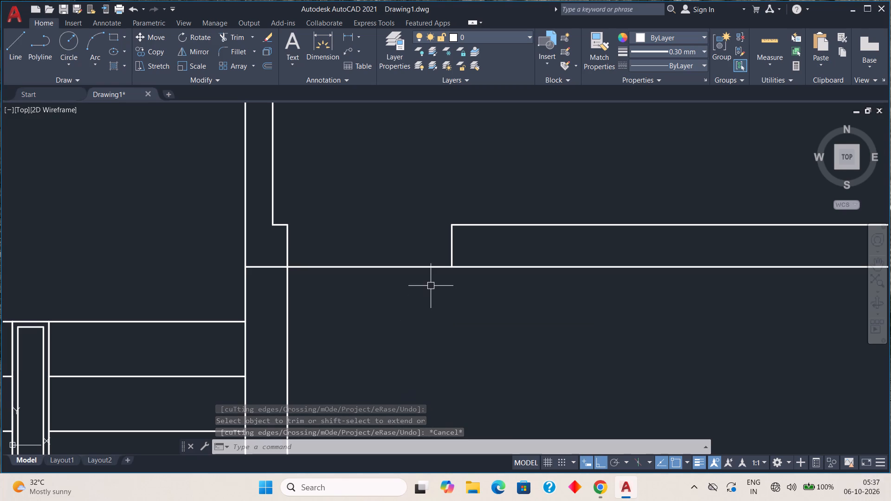
# Offset the large right room's outer bottom line 1.2 downward and the staircase's outer right-hand wall line 1.2 to the right.
pyautogui.press('o')
pyautogui.press('Return')
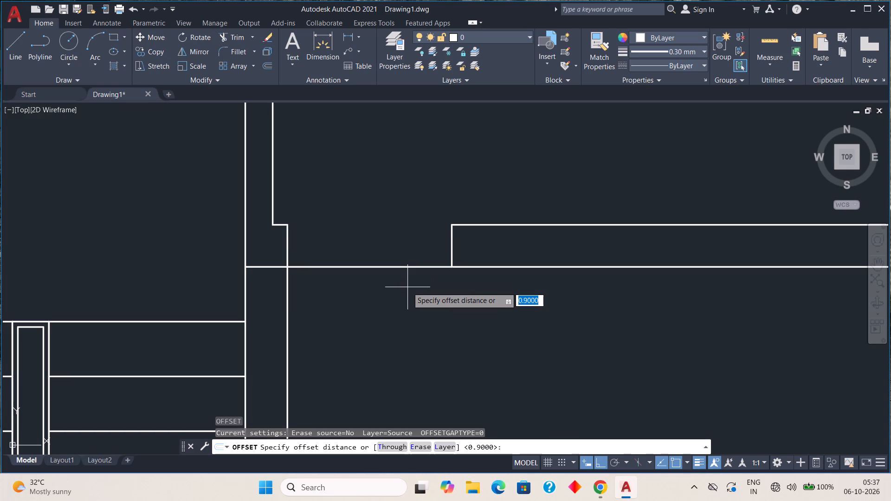
pyautogui.write('1.2')
pyautogui.press('space')
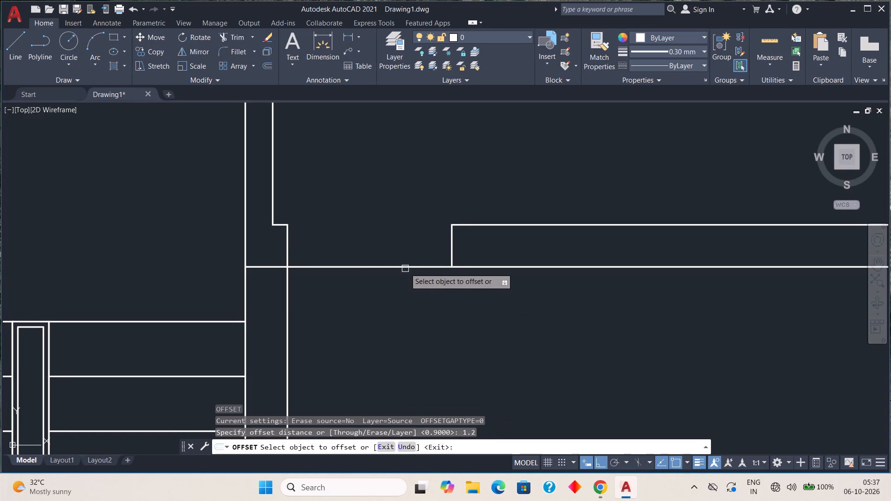
pyautogui.click(405, 268)
pyautogui.click(417, 351)
pyautogui.scroll(-3, 461, 376)
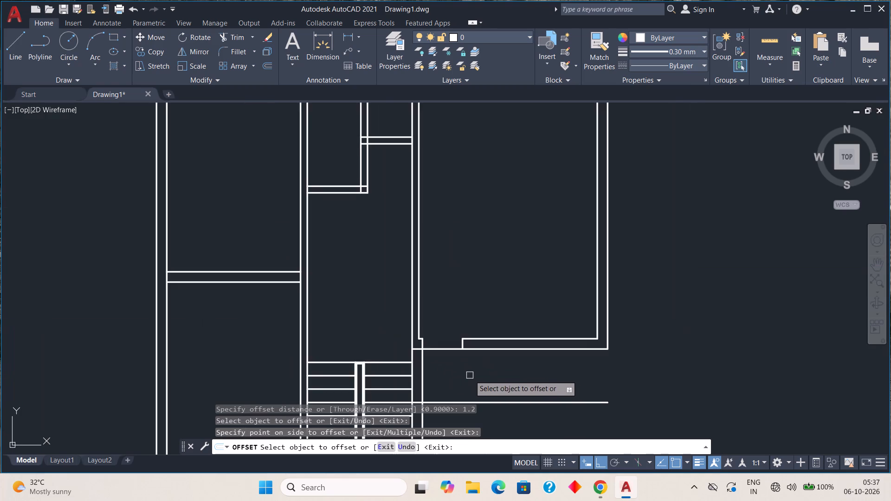
pyautogui.moveTo(468, 328); pyautogui.dragTo(452, 266, button='middle')
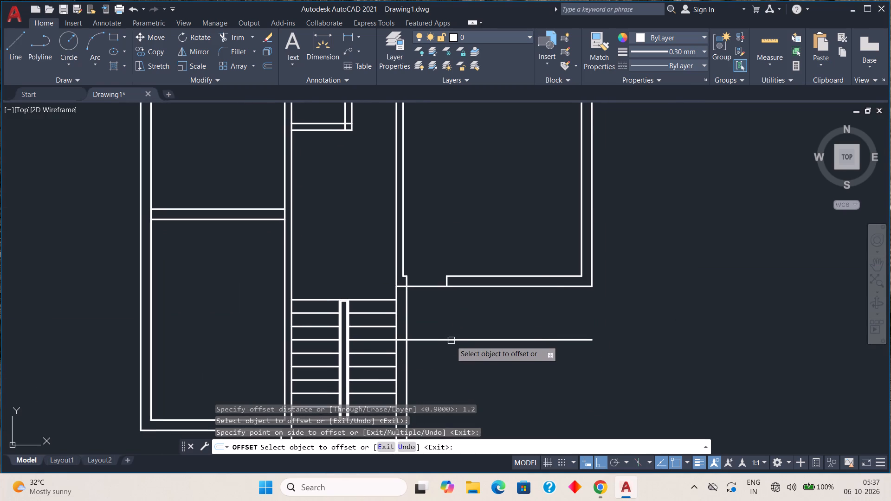
pyautogui.click(406, 312)
pyautogui.click(440, 316)
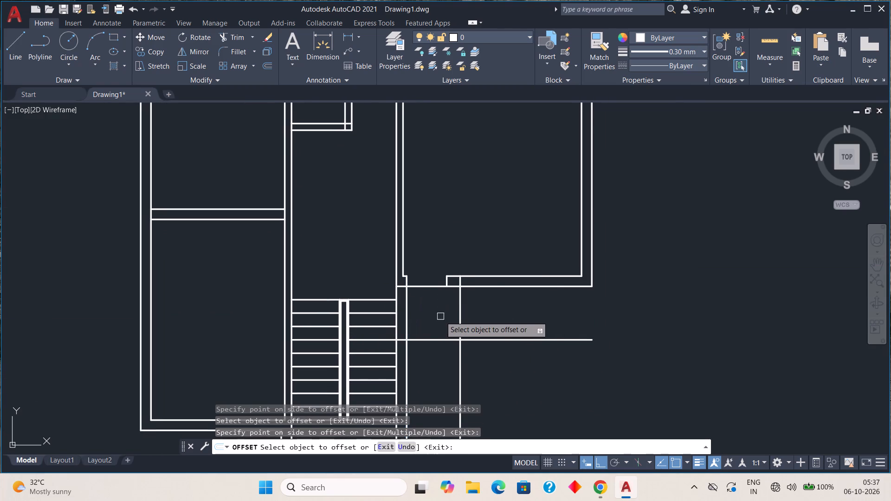
pyautogui.press('Escape')
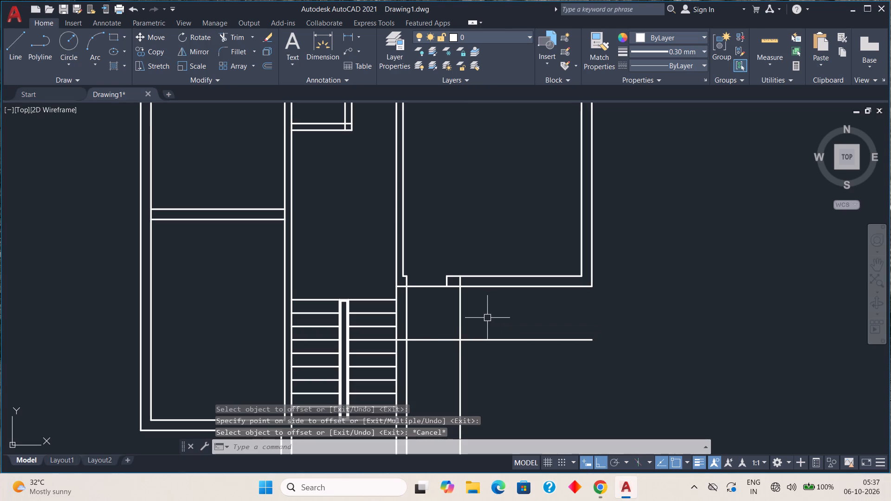
# Offset the landing's right-hand vertical line successively three times to the right at 0.3 for the entrance steps.
pyautogui.press('o')
pyautogui.press('Return')
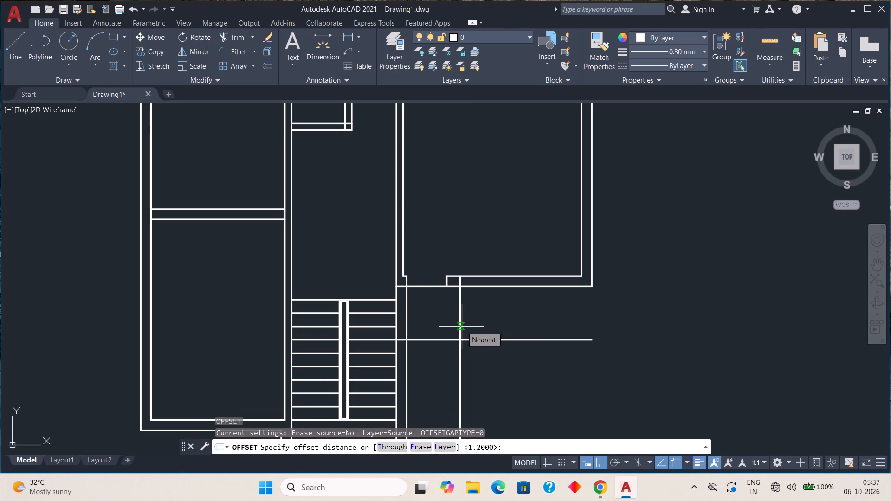
pyautogui.write('.3')
pyautogui.press('space')
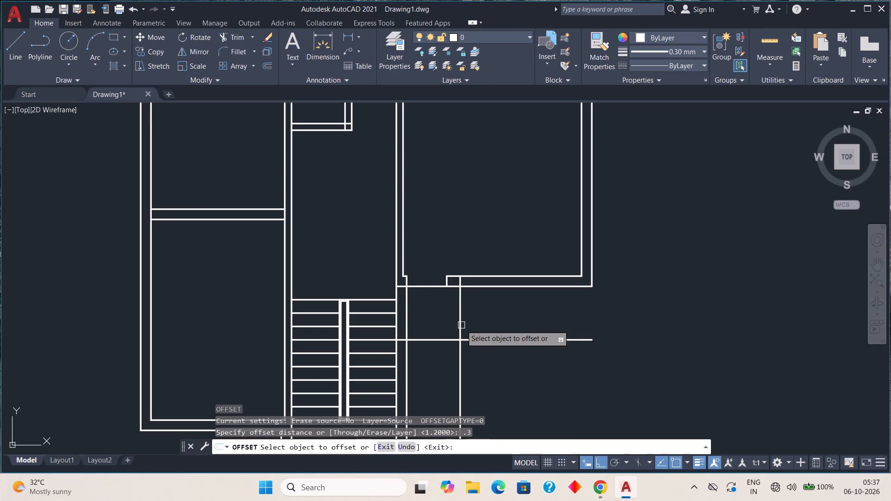
pyautogui.click(460, 322)
pyautogui.click(475, 318)
pyautogui.click(475, 318)
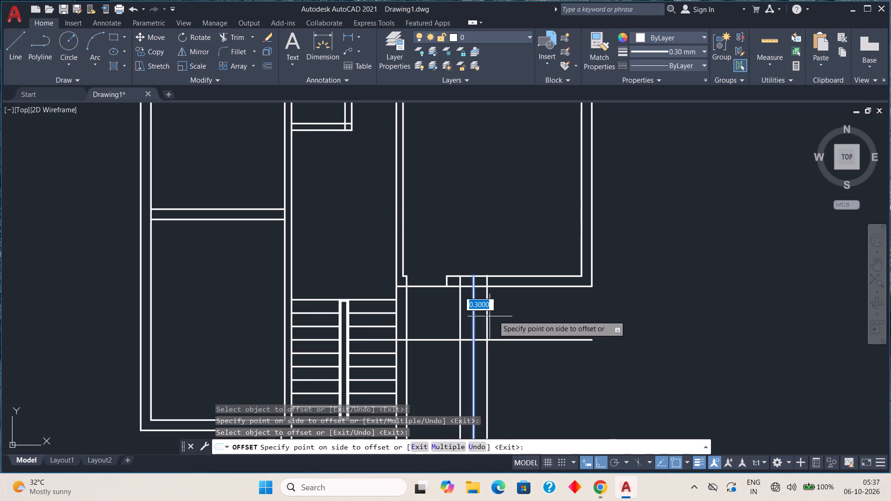
pyautogui.click(497, 315)
pyautogui.click(491, 318)
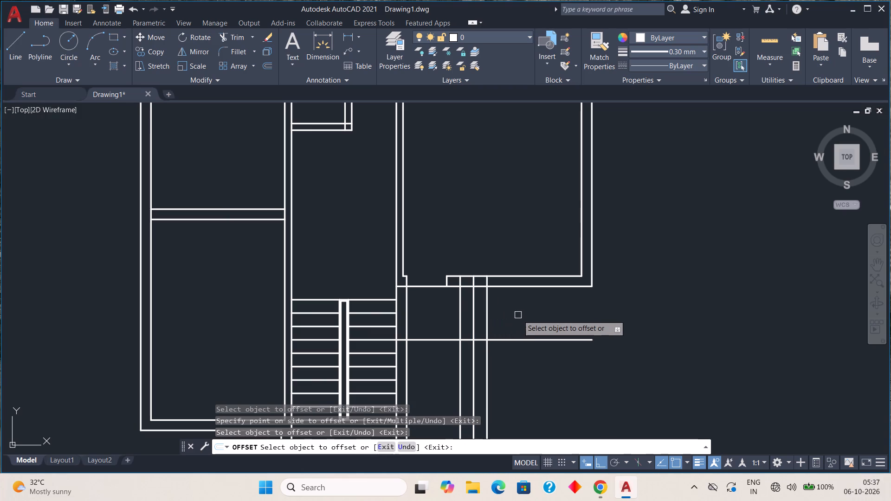
pyautogui.click(532, 315)
pyautogui.click(484, 323)
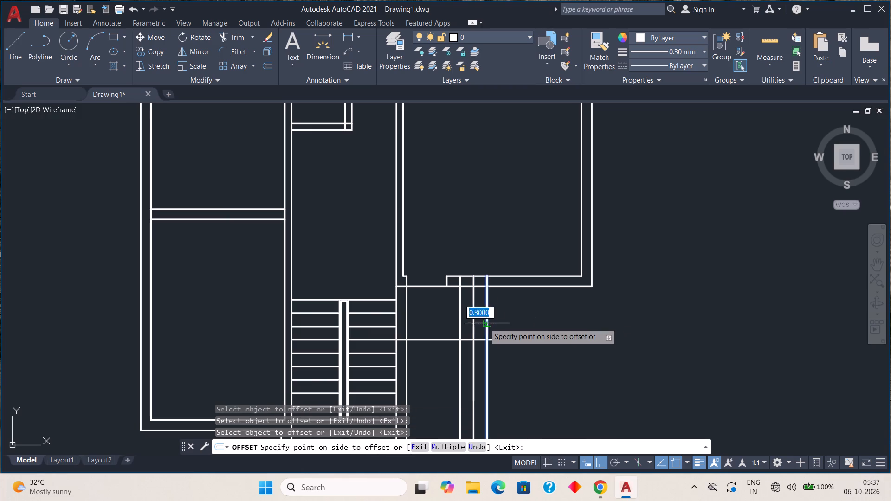
pyautogui.click(514, 322)
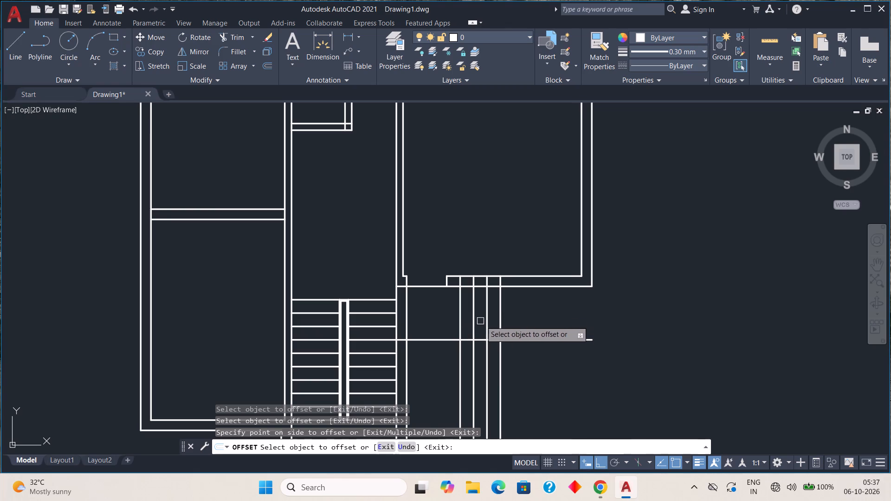
pyautogui.press('Escape')
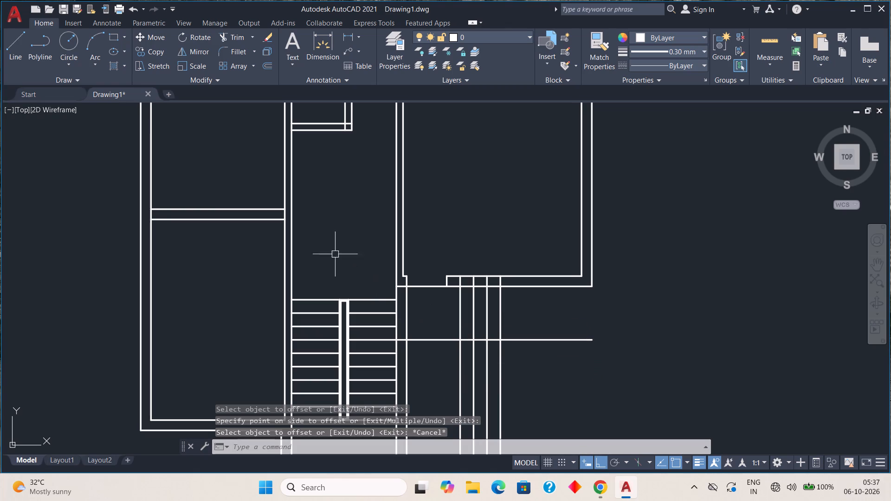
# Trim the entrance step lines below the landing edge and inside the room's bottom wall, plus the landing edge beyond the last step.
pyautogui.click(227, 36)
pyautogui.moveTo(433, 386); pyautogui.dragTo(514, 372)
pyautogui.moveTo(518, 375); pyautogui.dragTo(520, 325)
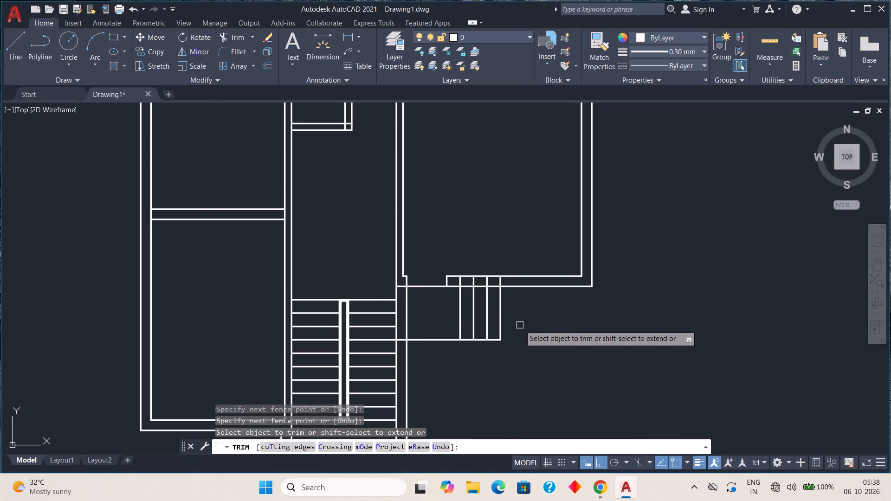
pyautogui.scroll(3, 466, 282)
pyautogui.moveTo(404, 283); pyautogui.dragTo(539, 276)
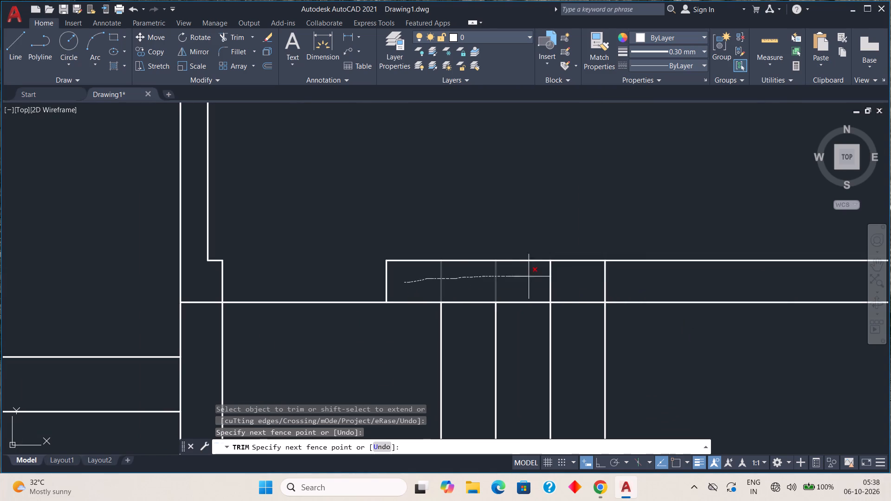
pyautogui.moveTo(539, 276); pyautogui.dragTo(617, 290)
# Trim the landing's lower edge line where it crosses the thickness of the staircase's right-hand wall.
pyautogui.scroll(-2, 699, 377)
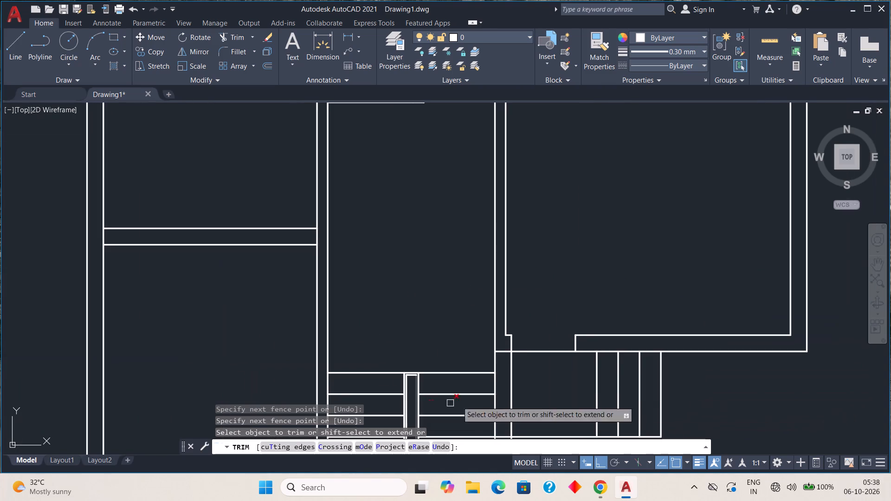
pyautogui.moveTo(532, 371); pyautogui.dragTo(530, 324, button='middle')
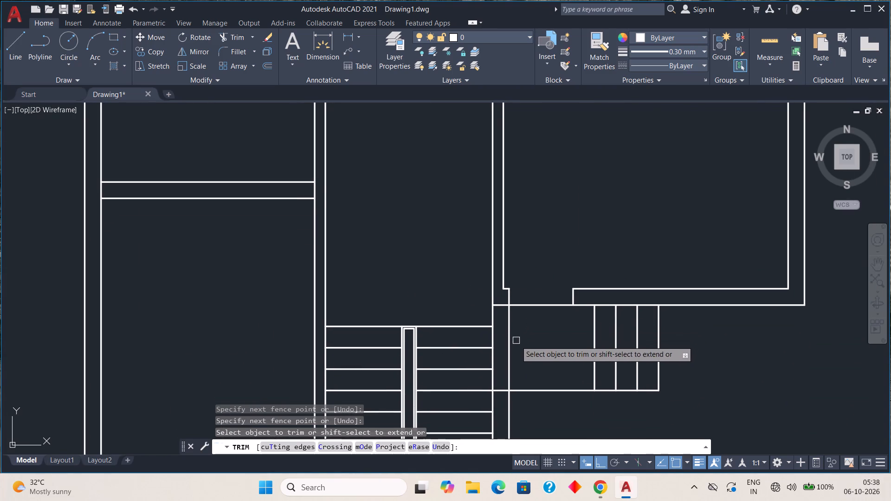
pyautogui.scroll(3, 498, 397)
pyautogui.moveTo(500, 397); pyautogui.dragTo(505, 347)
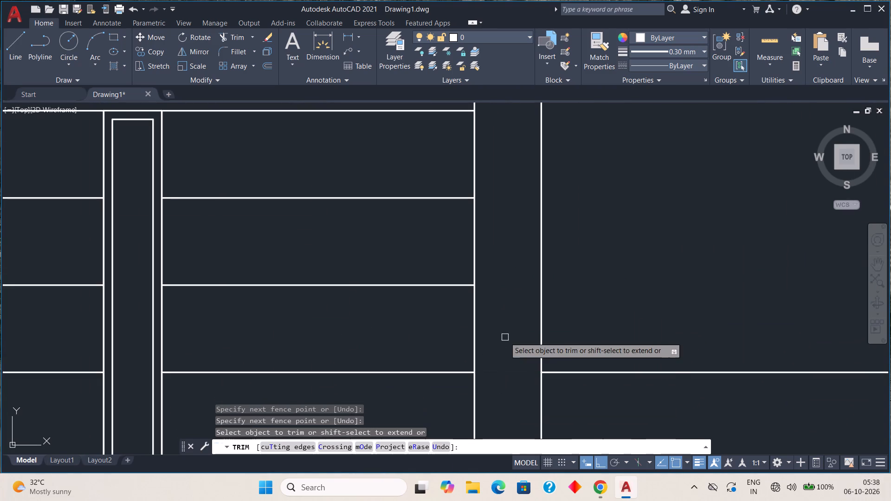
pyautogui.scroll(-2, 493, 392)
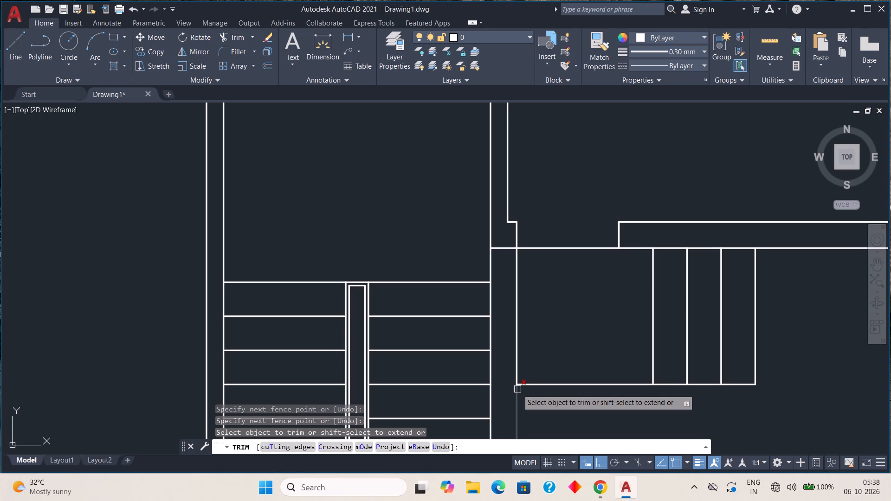
pyautogui.press('Escape')
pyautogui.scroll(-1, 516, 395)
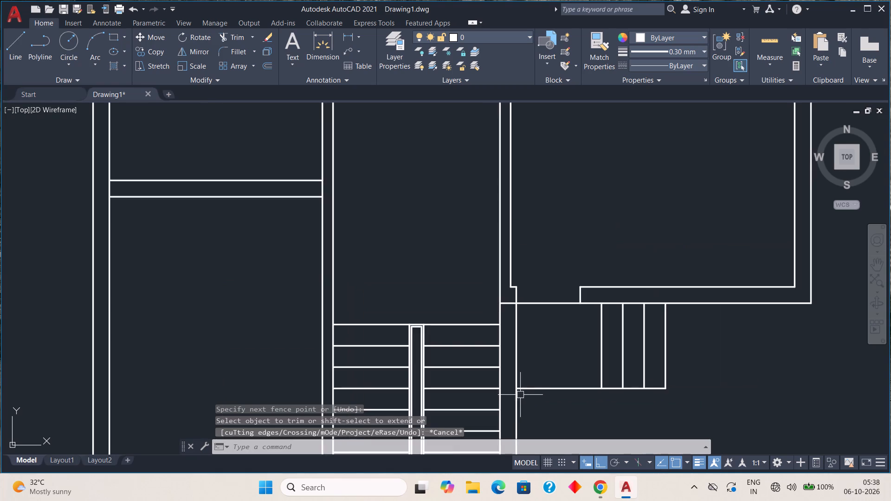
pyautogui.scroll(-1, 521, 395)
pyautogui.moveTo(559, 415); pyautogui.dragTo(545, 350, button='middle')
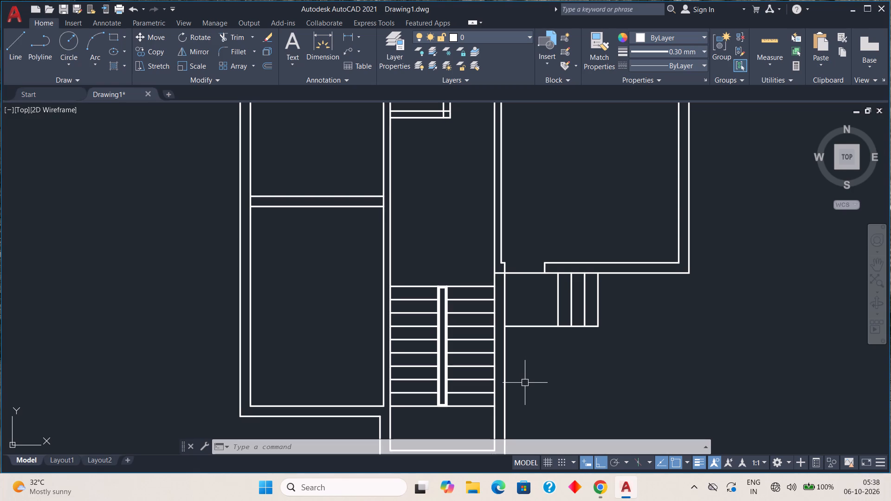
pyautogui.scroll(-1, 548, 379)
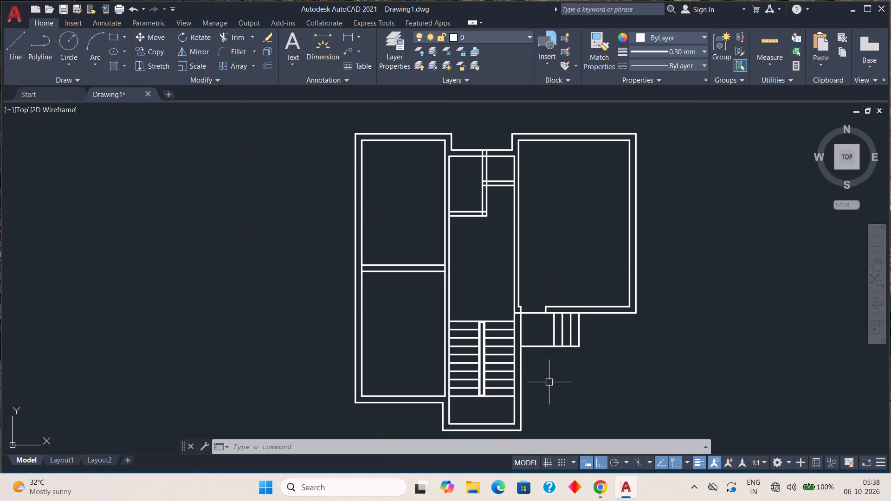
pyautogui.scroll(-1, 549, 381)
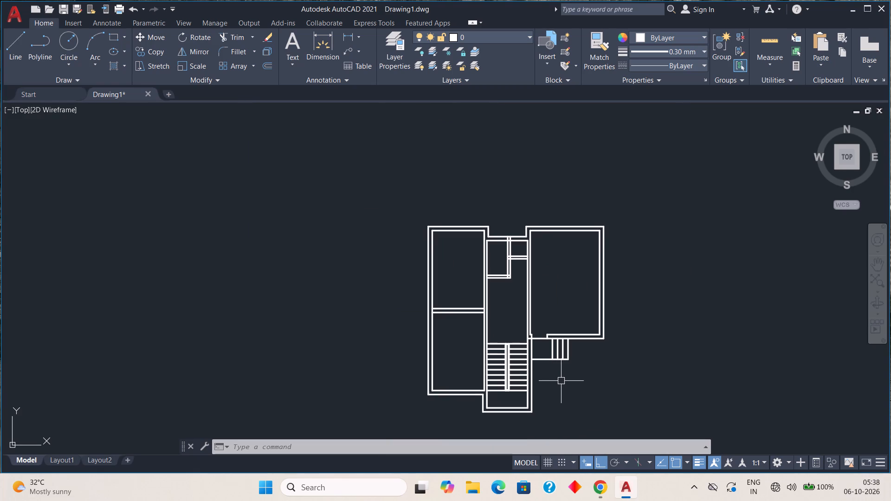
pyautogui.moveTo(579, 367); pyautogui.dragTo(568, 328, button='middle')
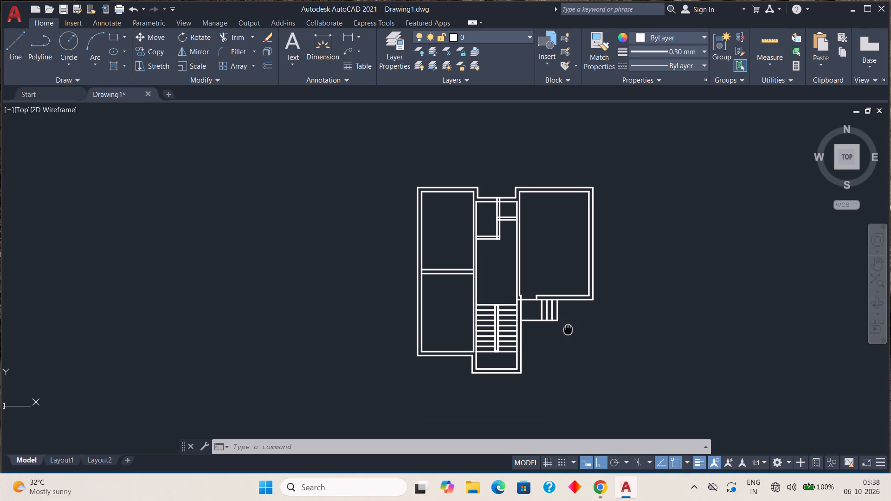
# Draw a line down from the large right room's outer bottom-right corner to the left rooms' outer bottom level, continuing 4.15 left to the staircase wall.
pyautogui.scroll(1, 568, 334)
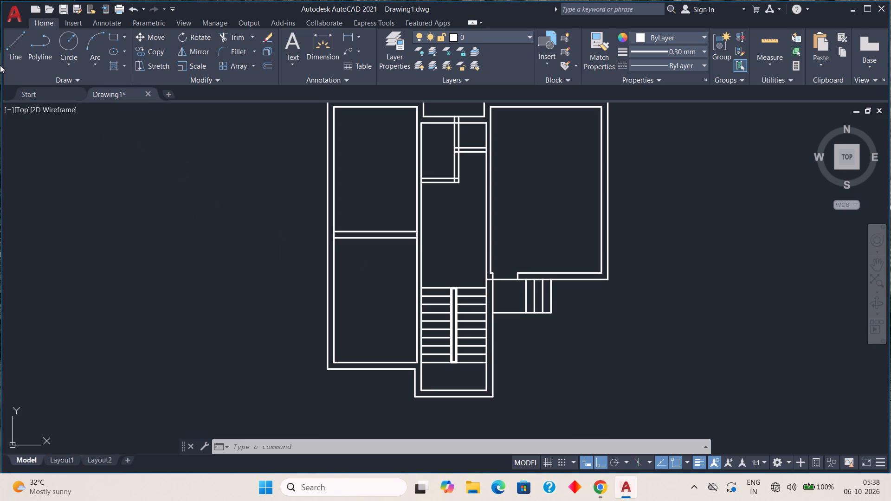
pyautogui.click(8, 46)
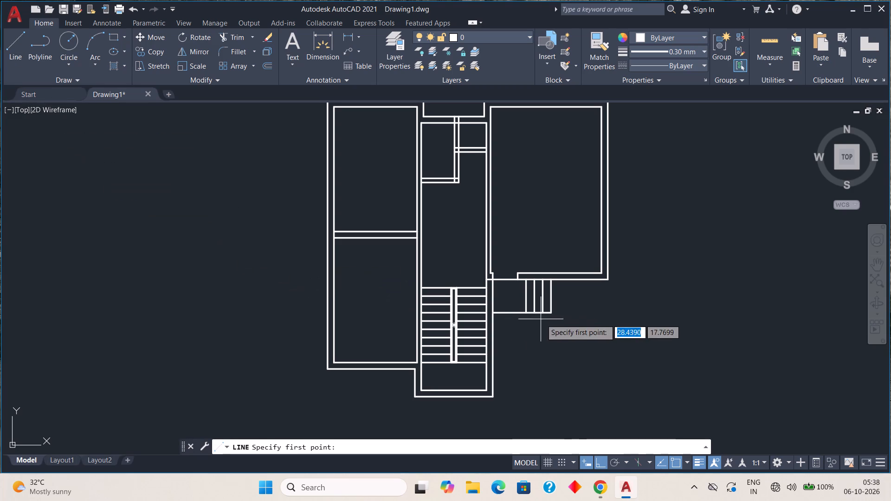
pyautogui.click(609, 280)
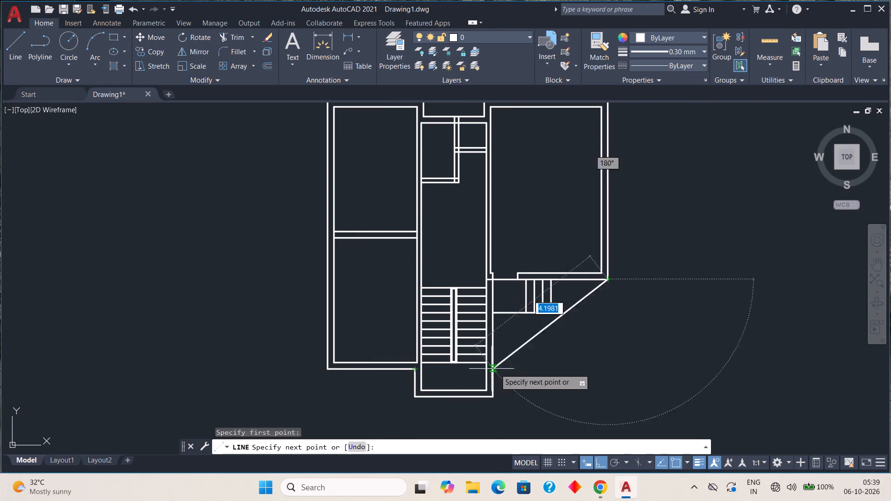
pyautogui.click(611, 369)
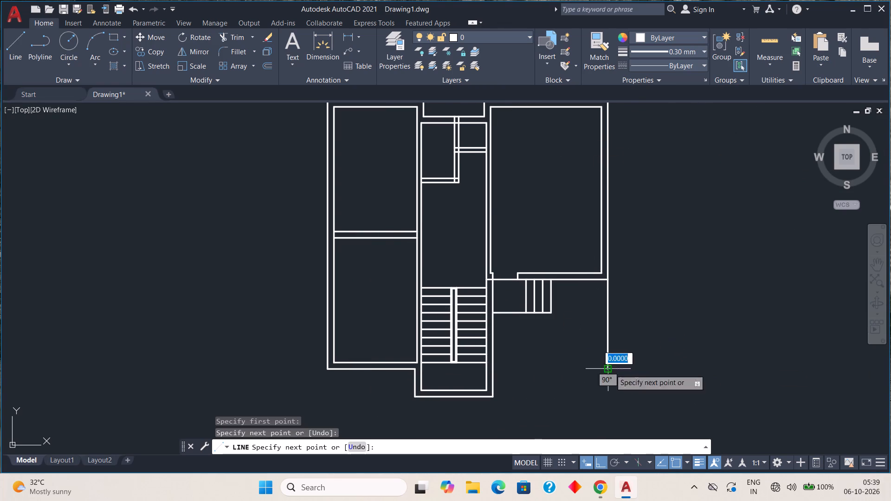
pyautogui.scroll(2, 487, 370)
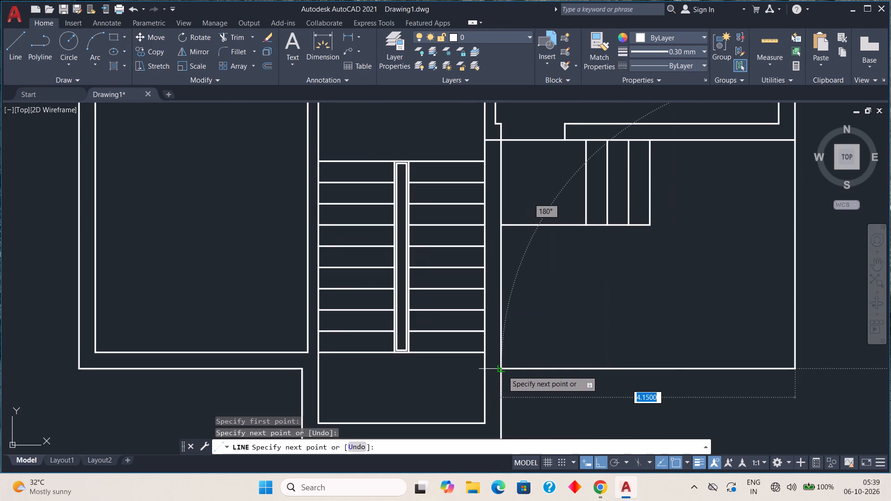
pyautogui.click(499, 370)
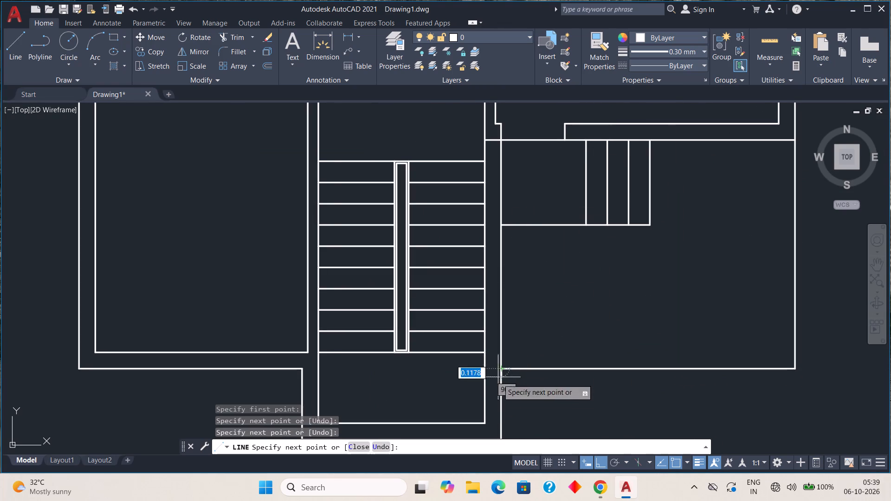
pyautogui.press('Escape')
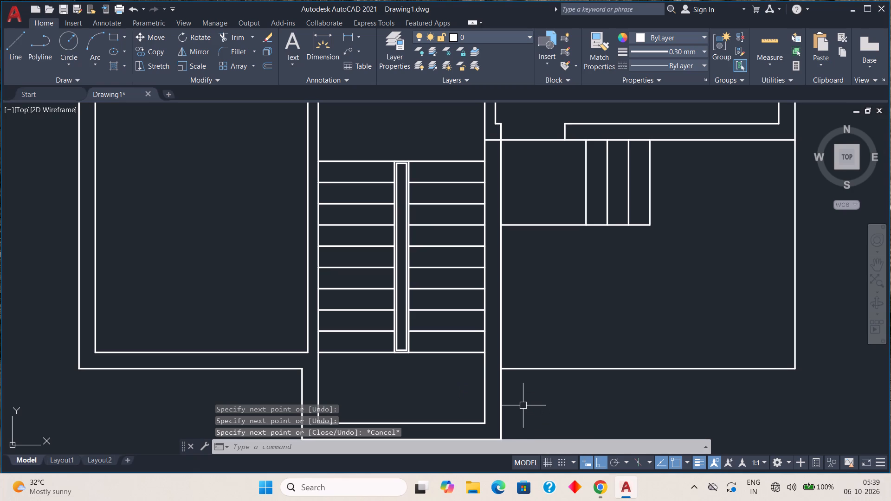
# Stretch both partition lines between the two left rooms rightward to the far face of those rooms' right-hand wall.
pyautogui.scroll(-2, 523, 405)
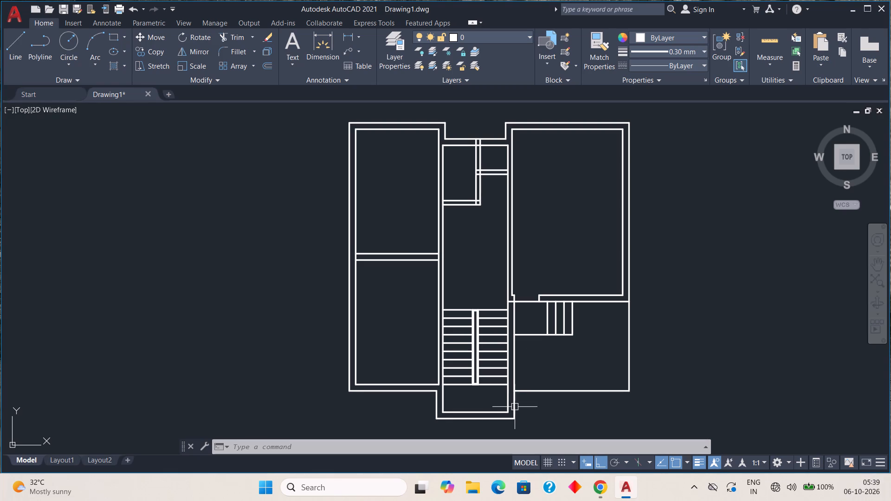
pyautogui.scroll(2, 420, 252)
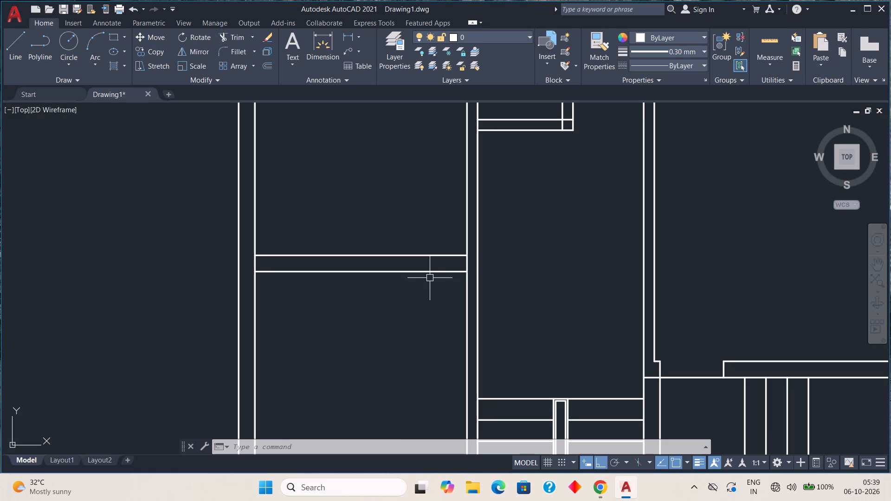
pyautogui.click(431, 272)
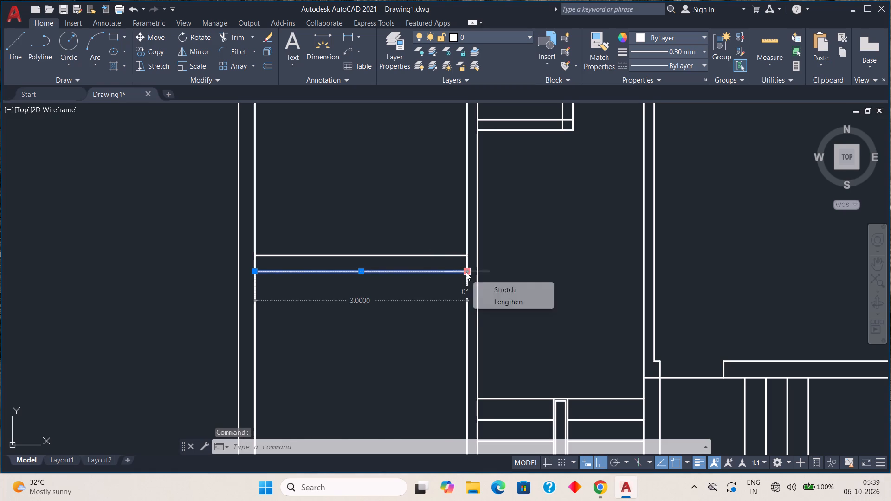
pyautogui.click(466, 272)
pyautogui.scroll(3, 472, 273)
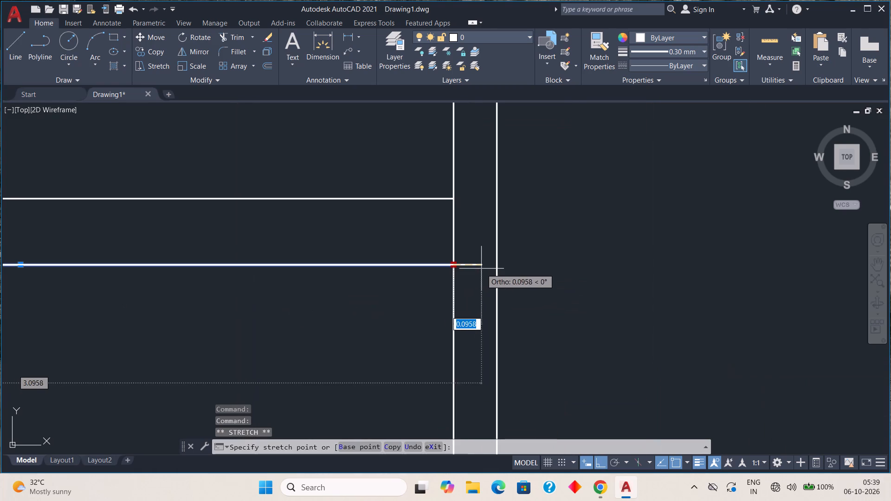
pyautogui.click(493, 264)
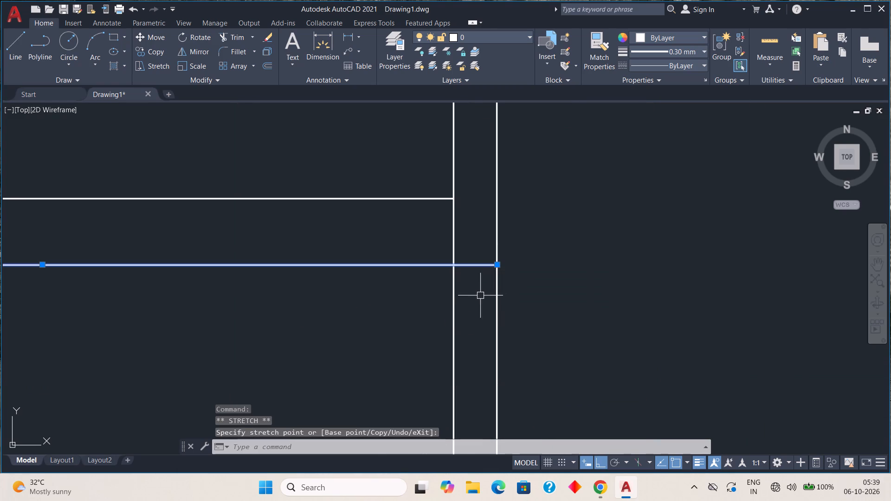
pyautogui.press('Escape')
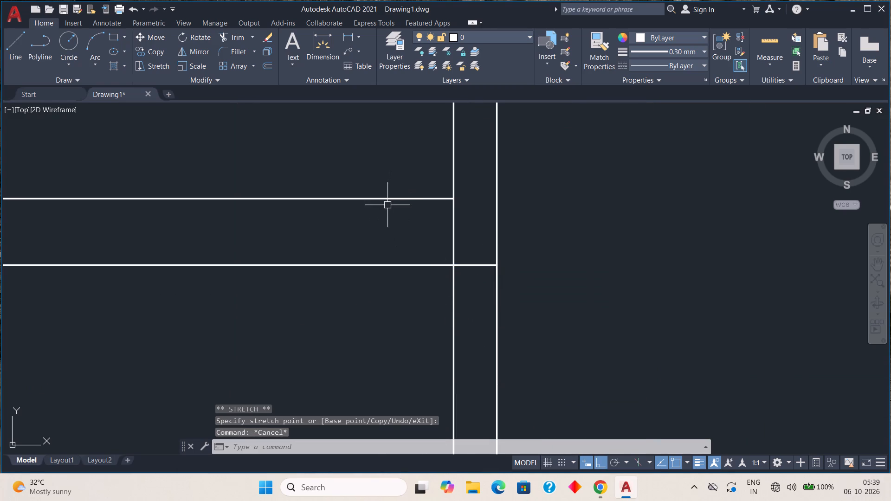
pyautogui.click(388, 200)
pyautogui.click(455, 198)
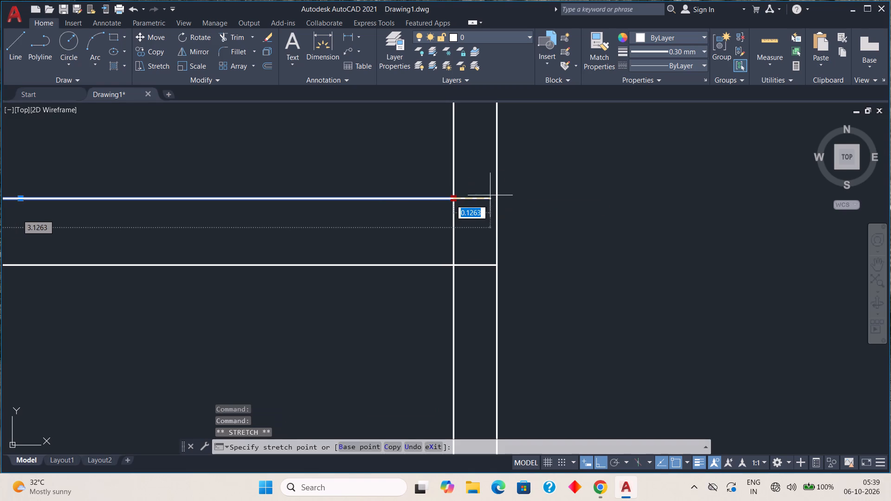
pyautogui.click(496, 200)
pyautogui.press('Escape')
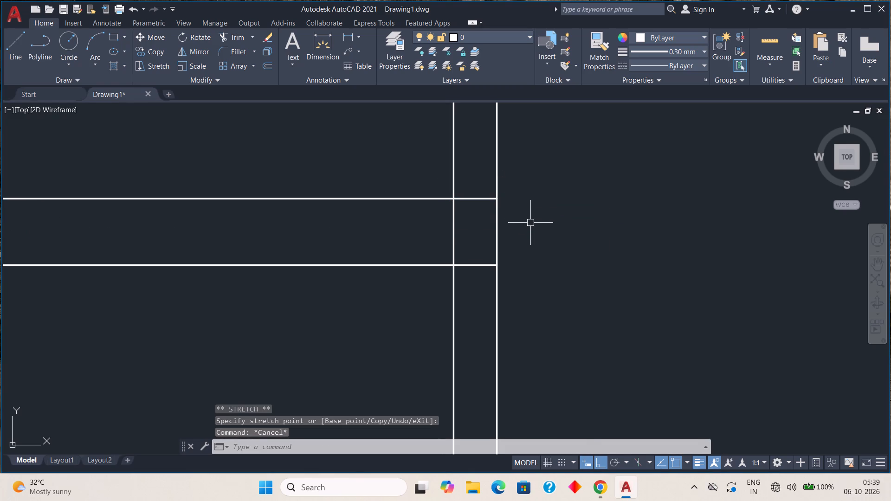
# Offset the partition's upper line 0.9 upward and its lower line 0.9 downward to mark the left rooms' door openings.
pyautogui.scroll(-3, 525, 228)
pyautogui.scroll(-1, 482, 246)
pyautogui.moveTo(456, 267); pyautogui.dragTo(444, 297, button='middle')
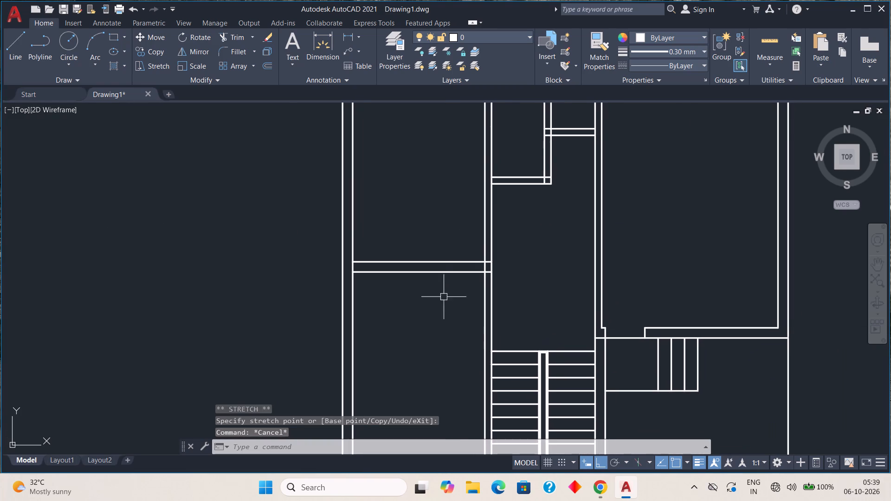
pyautogui.scroll(1, 447, 257)
pyautogui.press('o')
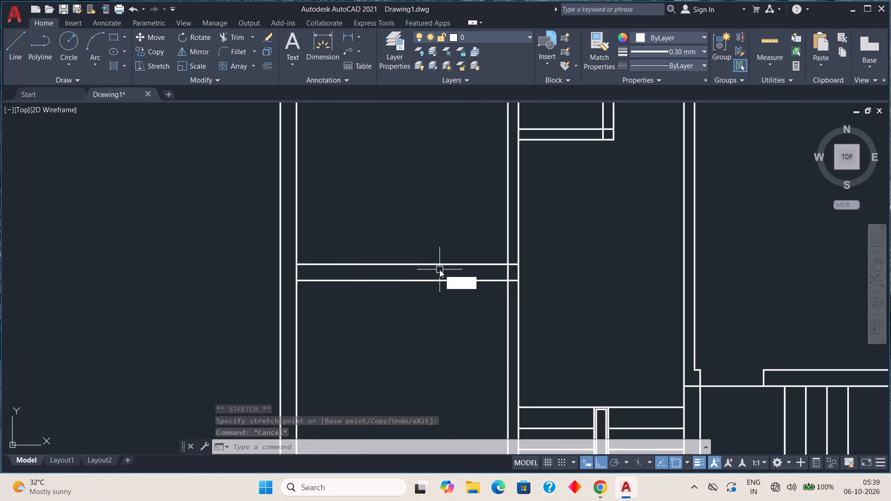
pyautogui.press('Return')
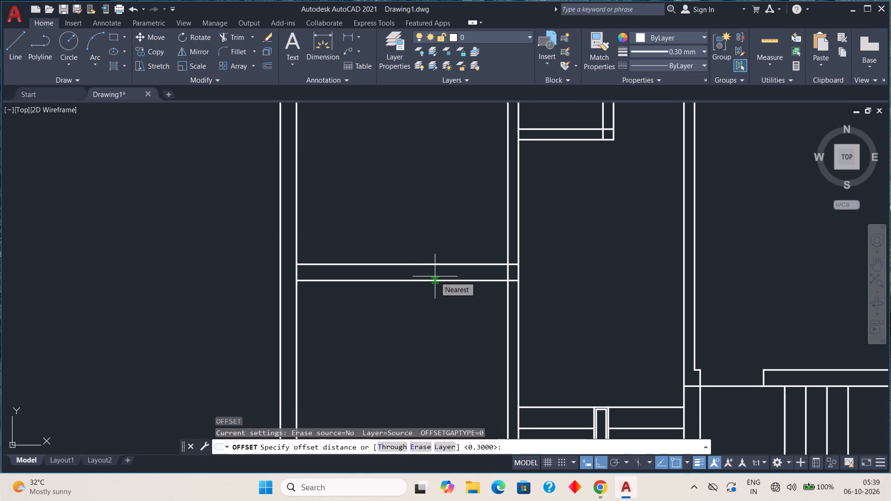
pyautogui.press('.')
pyautogui.press('9')
pyautogui.press('space')
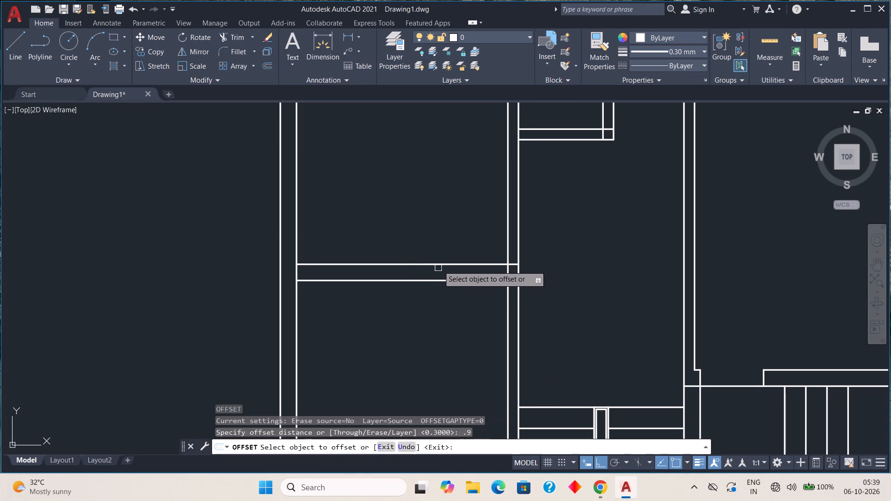
pyautogui.click(439, 265)
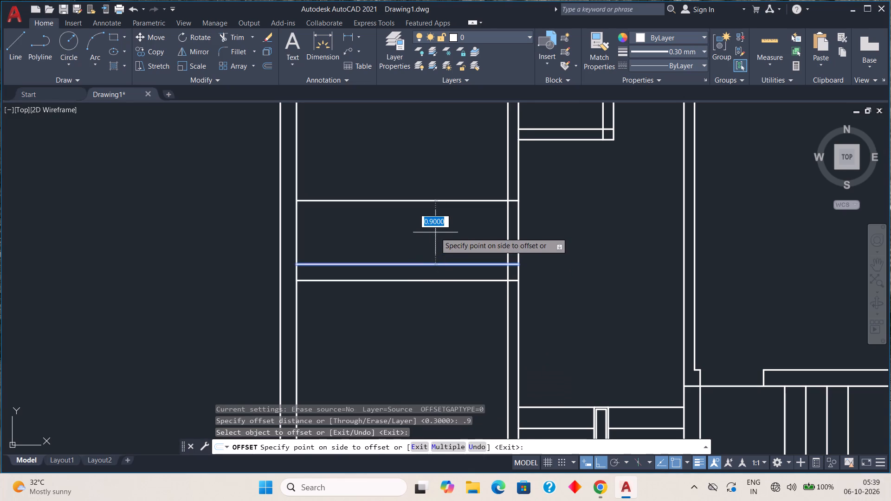
pyautogui.click(435, 232)
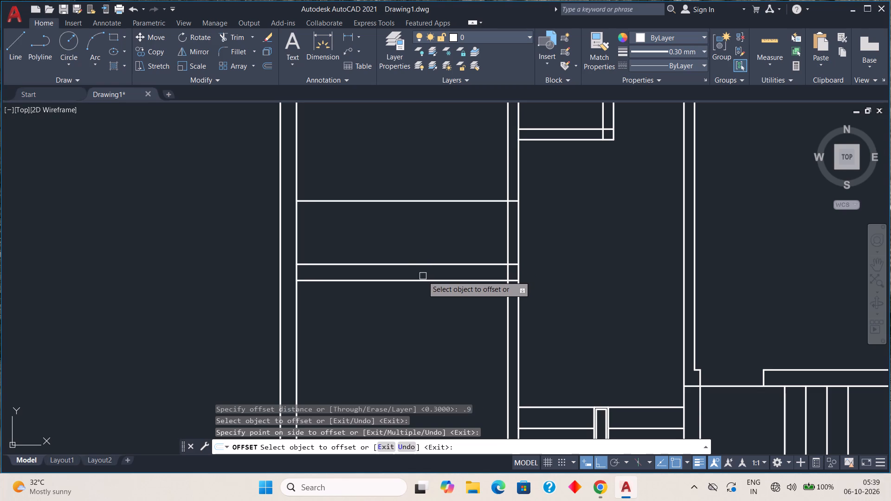
pyautogui.click(426, 280)
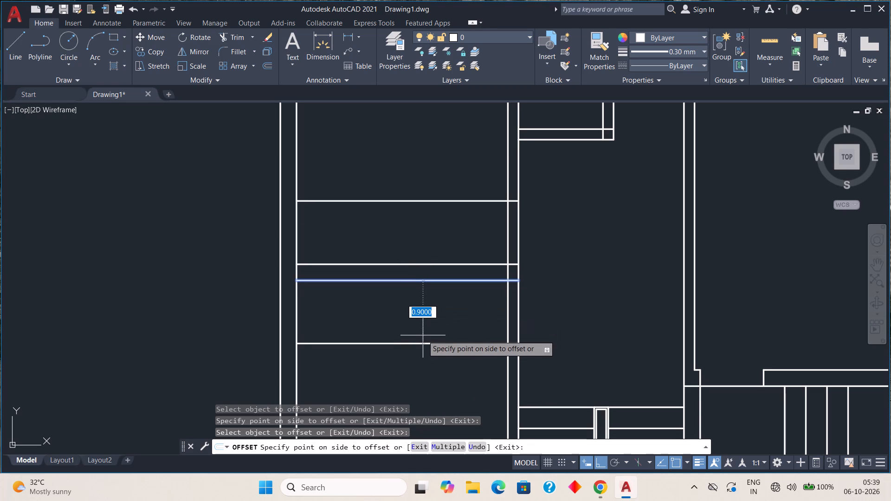
pyautogui.click(423, 335)
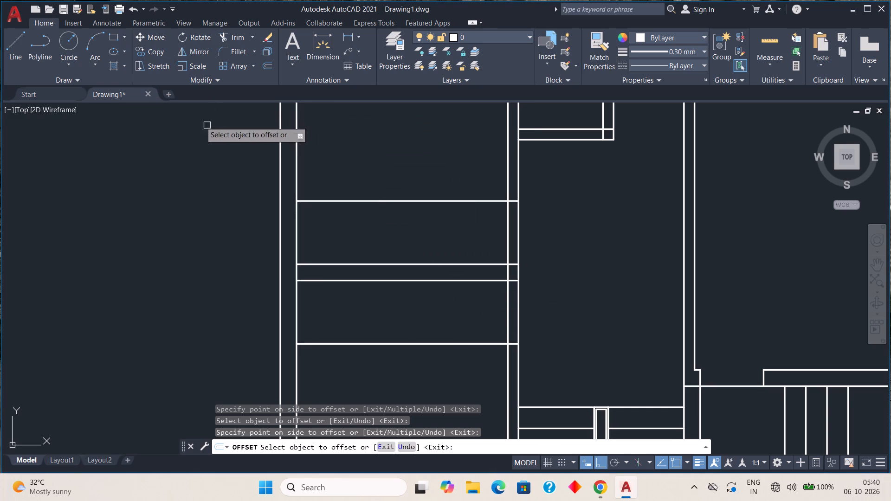
pyautogui.press('Escape')
# Trim the offset lines inside both left rooms, the wall lines across both door openings, and the wall line crossing the partition's end.
pyautogui.click(230, 38)
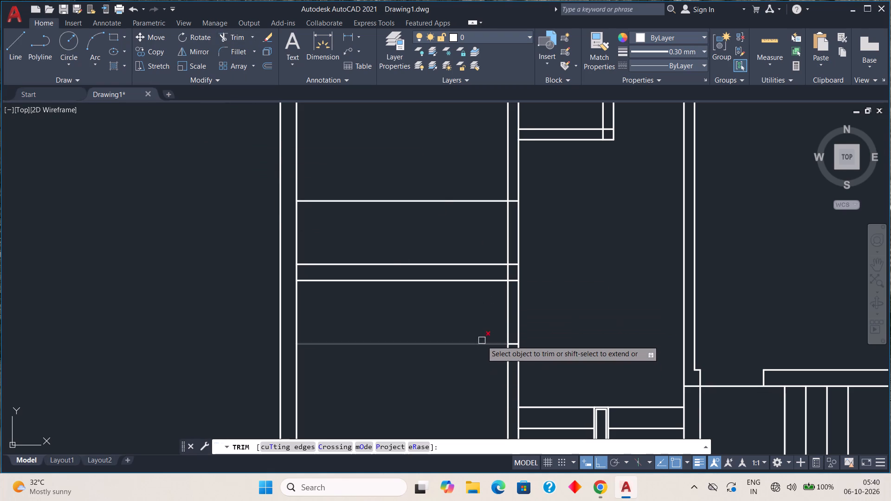
pyautogui.click(480, 341)
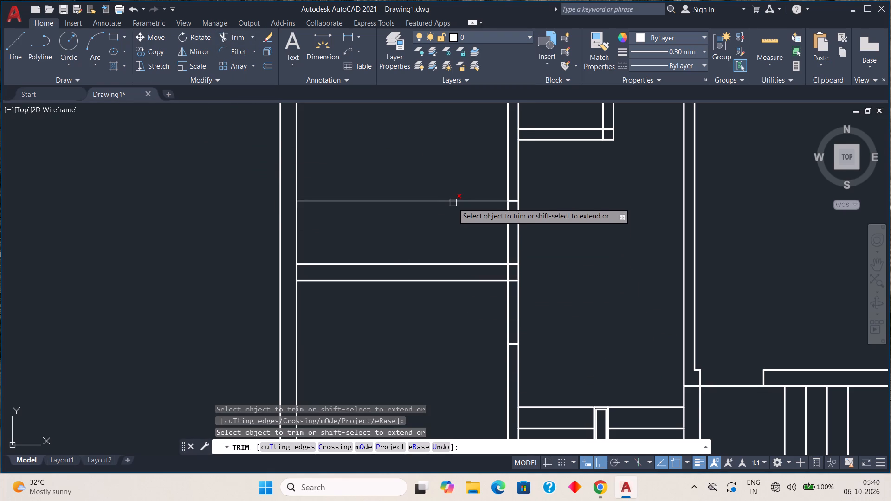
pyautogui.click(453, 203)
pyautogui.click(508, 223)
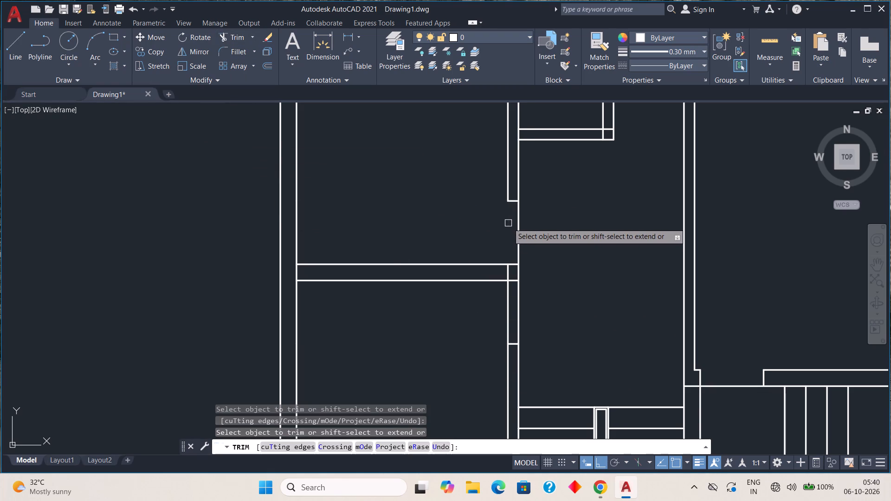
pyautogui.click(519, 221)
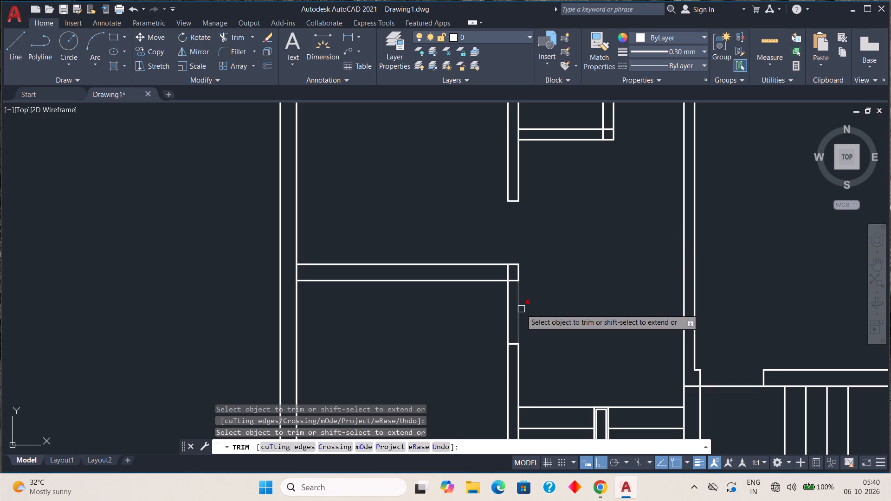
pyautogui.click(521, 309)
pyautogui.click(504, 308)
pyautogui.scroll(2, 510, 269)
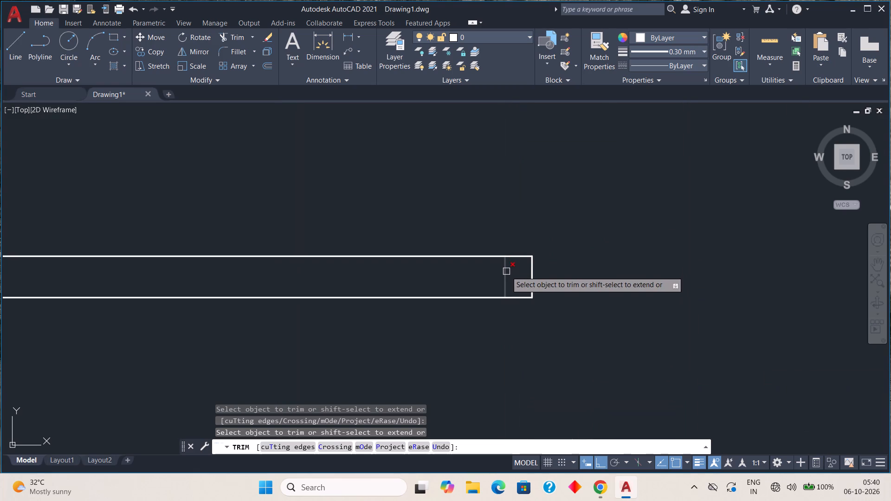
pyautogui.click(506, 271)
pyautogui.scroll(-5, 508, 305)
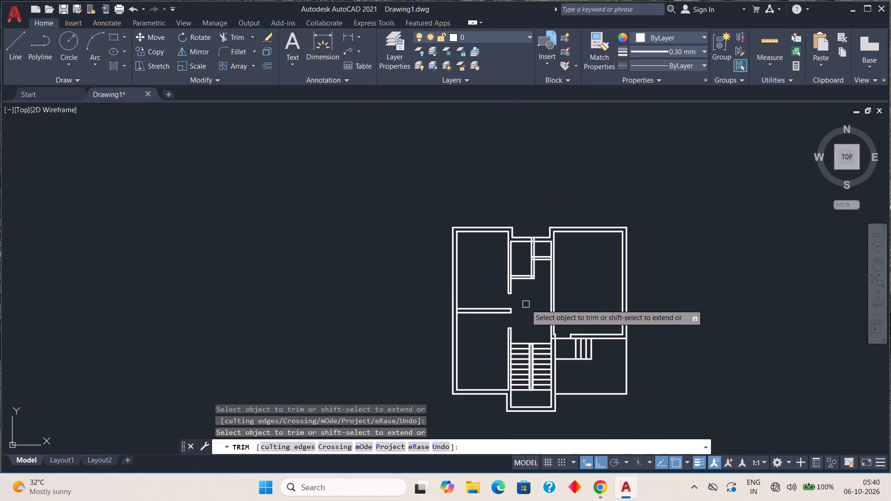
pyautogui.moveTo(524, 299); pyautogui.dragTo(519, 309, button='middle')
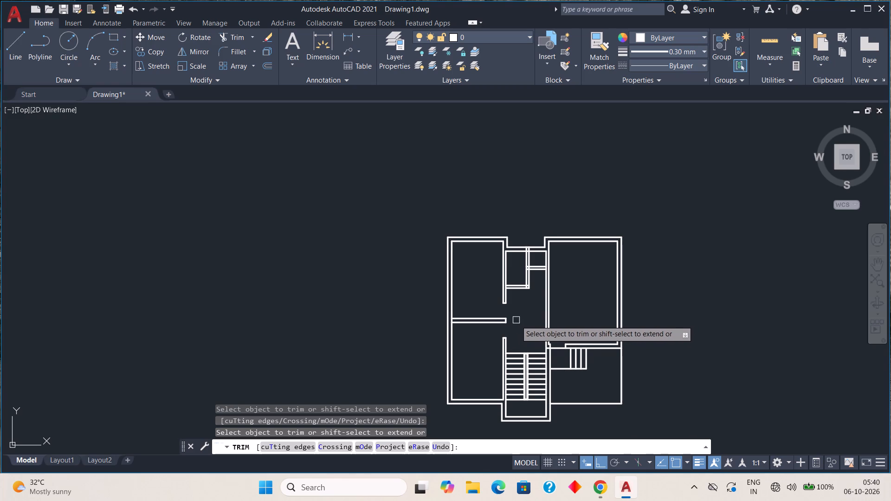
pyautogui.moveTo(516, 321); pyautogui.dragTo(506, 333, button='middle')
pyautogui.scroll(3, 508, 314)
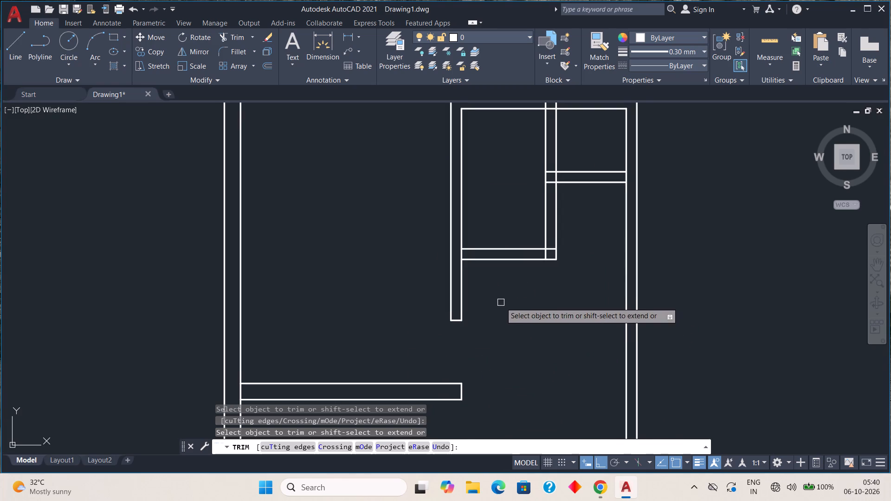
pyautogui.moveTo(501, 303); pyautogui.dragTo(486, 349, button='middle')
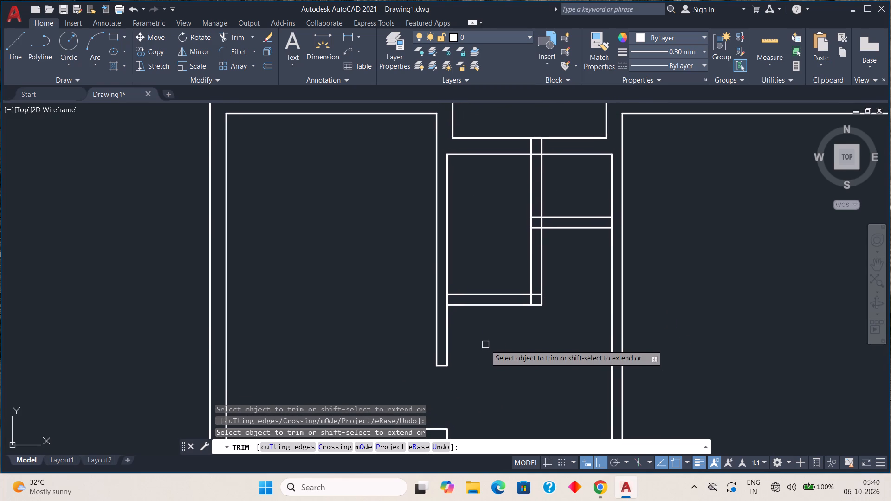
pyautogui.moveTo(483, 348); pyautogui.dragTo(473, 363, button='middle')
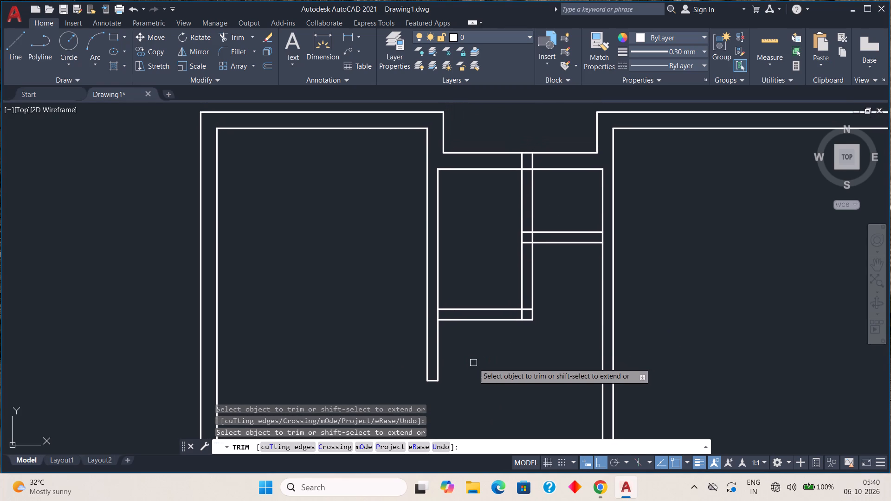
pyautogui.press('Escape')
pyautogui.press('Escape')
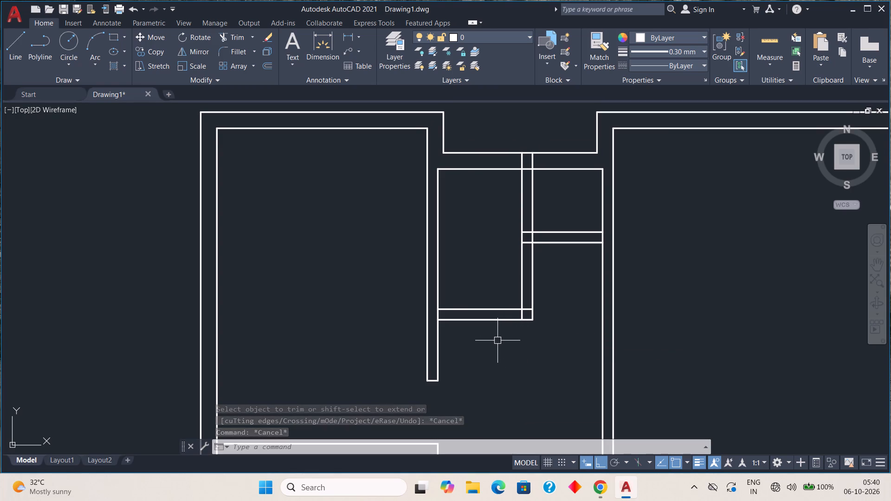
pyautogui.moveTo(493, 350); pyautogui.dragTo(482, 367, button='middle')
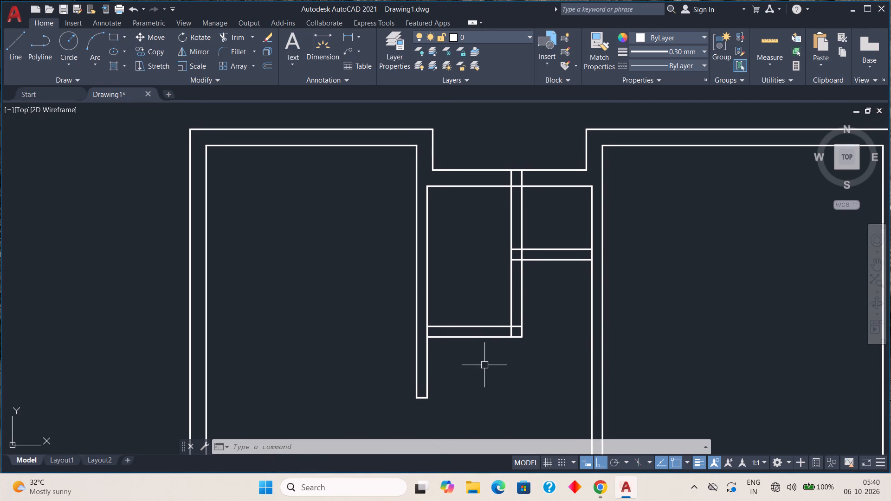
# Offset the upper line of the small left middle room's bottom wall 0.75 upward to mark its door opening.
pyautogui.press('o')
pyautogui.press('Return')
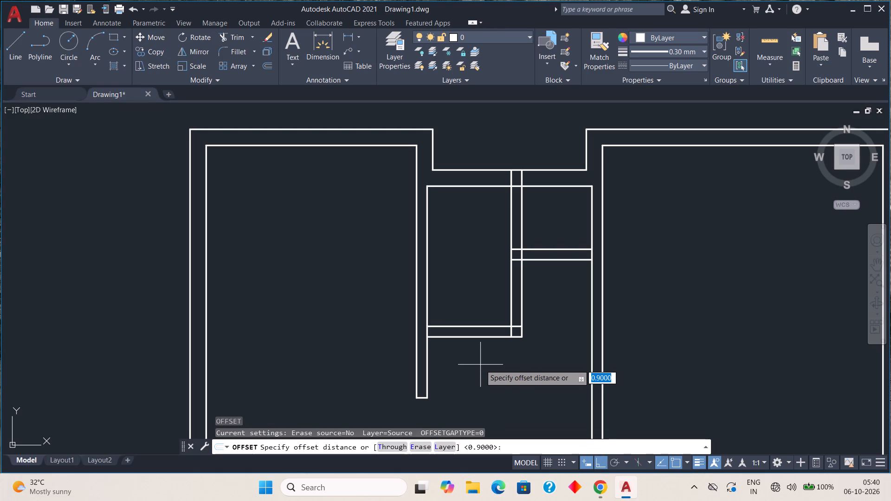
pyautogui.press('.')
pyautogui.press('7')
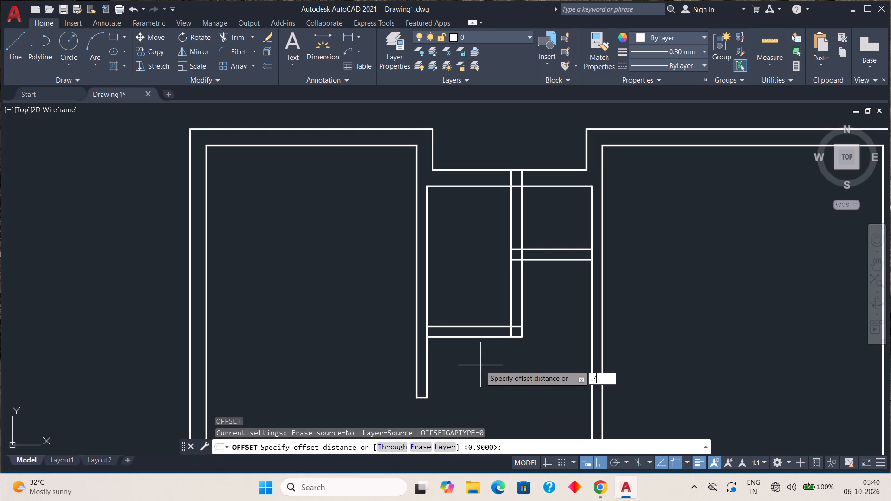
pyautogui.press('5')
pyautogui.press('space')
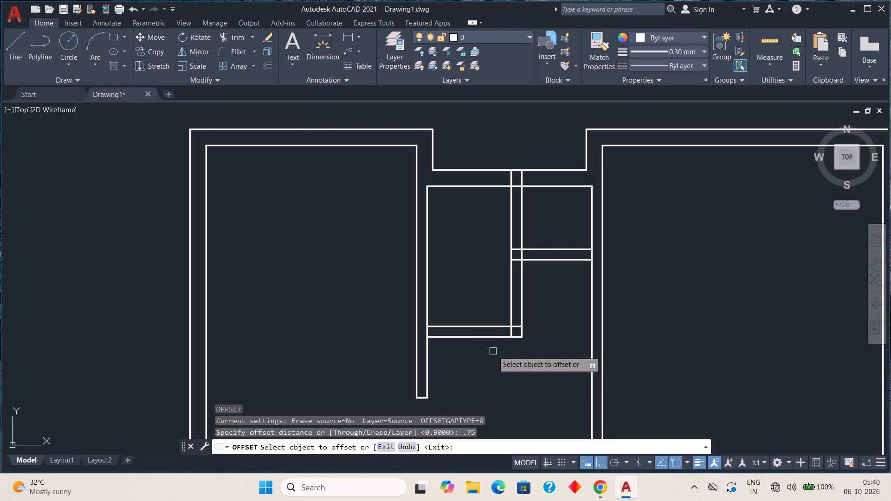
pyautogui.scroll(3, 515, 317)
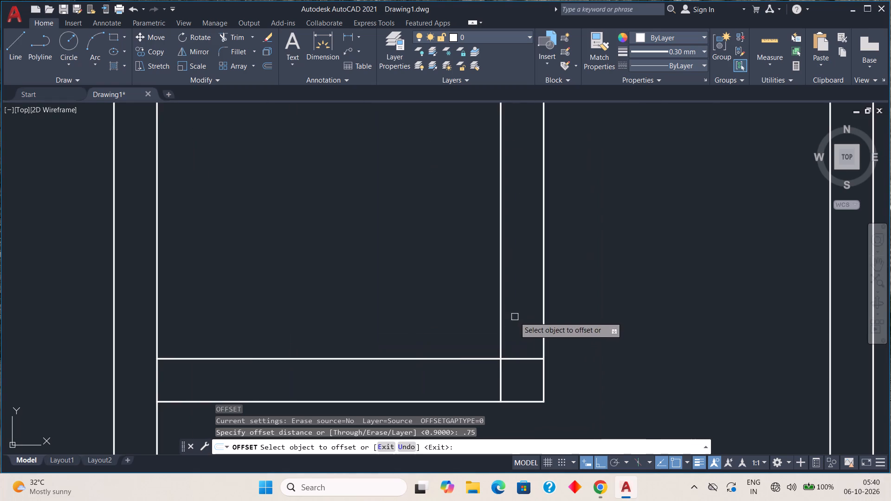
pyautogui.click(462, 357)
pyautogui.click(469, 303)
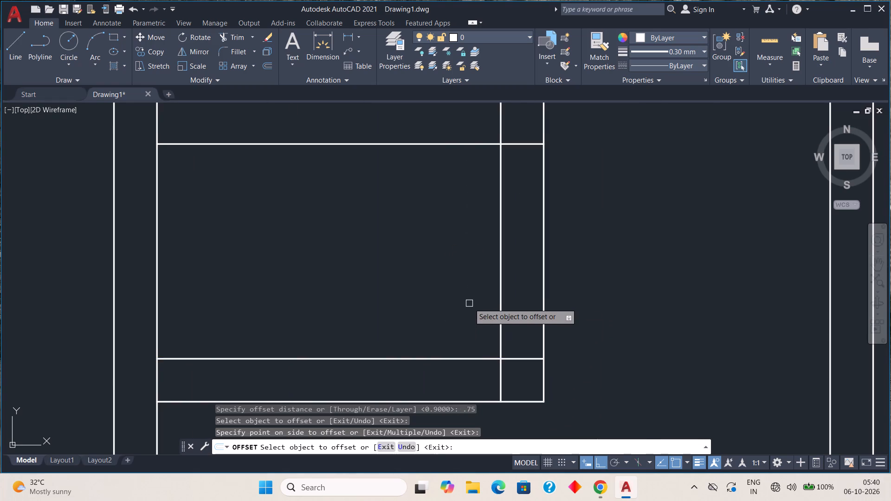
pyautogui.scroll(-3, 473, 287)
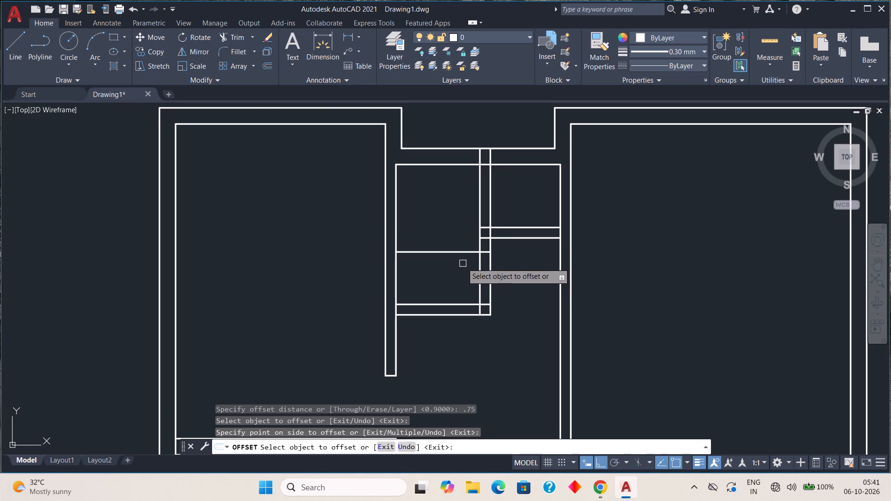
pyautogui.press('Escape')
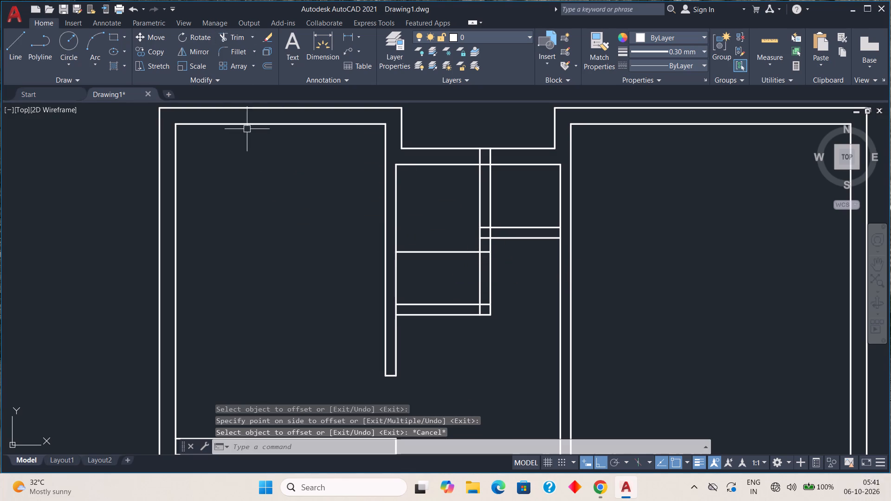
pyautogui.press('Escape')
# Trim the offset line inside the small left middle room, keeping only the piece across the vertical partition's thickness.
pyautogui.click(232, 36)
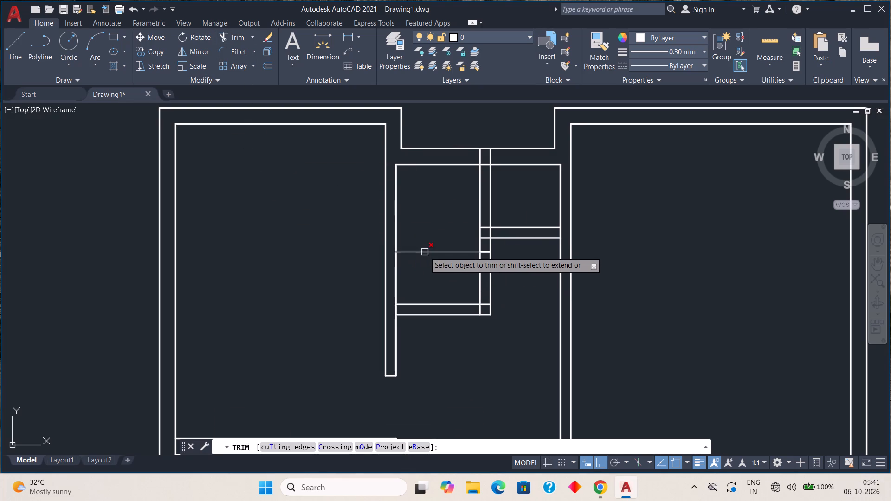
pyautogui.click(425, 252)
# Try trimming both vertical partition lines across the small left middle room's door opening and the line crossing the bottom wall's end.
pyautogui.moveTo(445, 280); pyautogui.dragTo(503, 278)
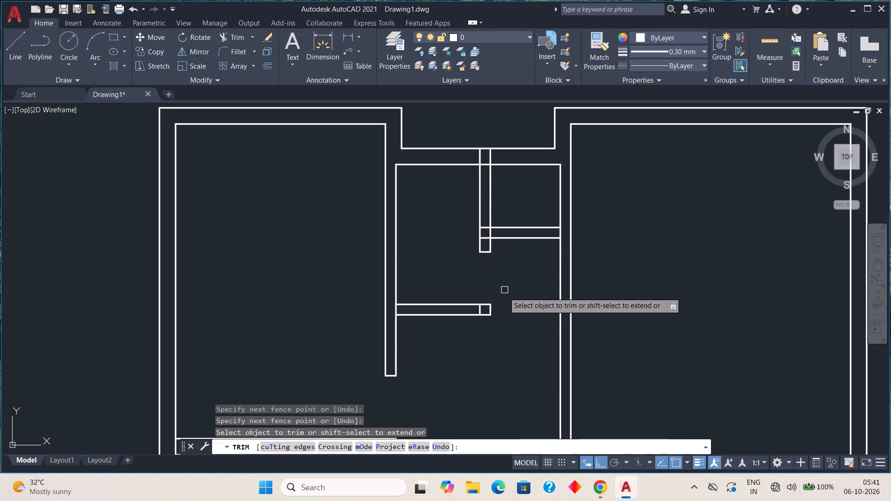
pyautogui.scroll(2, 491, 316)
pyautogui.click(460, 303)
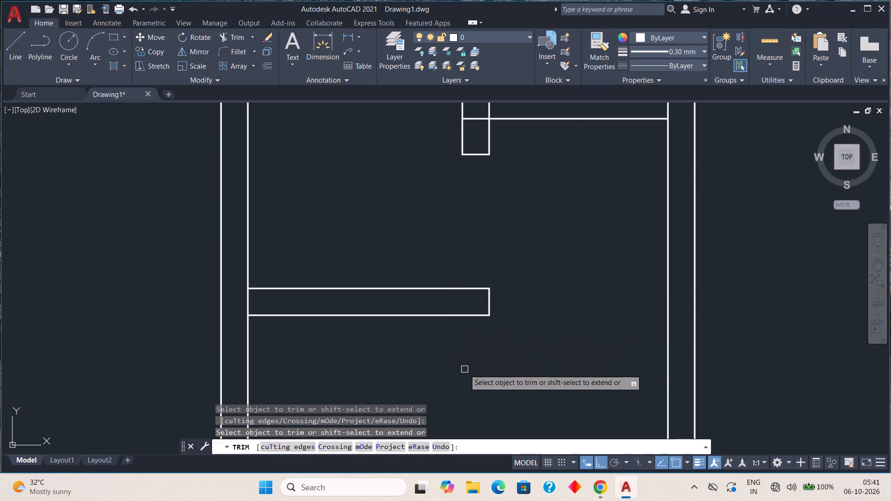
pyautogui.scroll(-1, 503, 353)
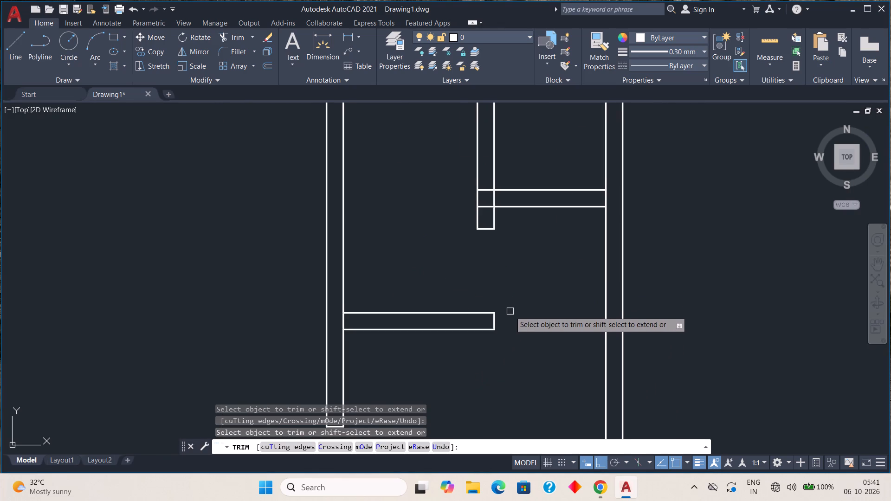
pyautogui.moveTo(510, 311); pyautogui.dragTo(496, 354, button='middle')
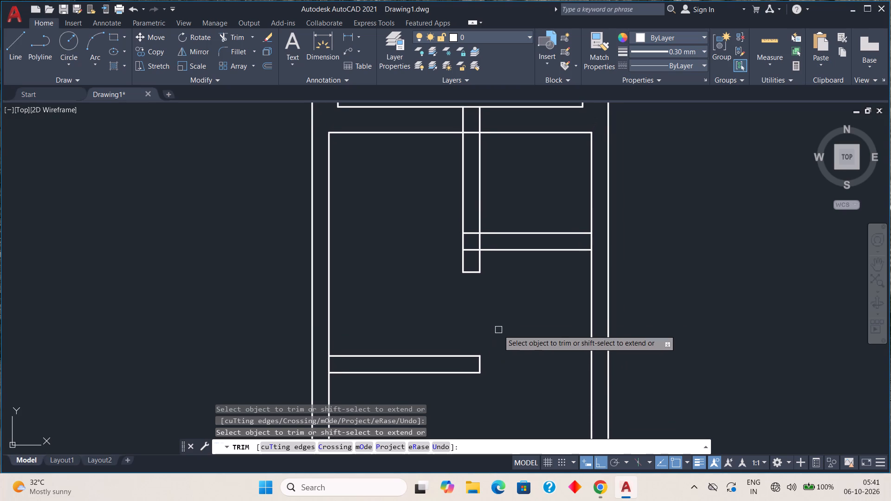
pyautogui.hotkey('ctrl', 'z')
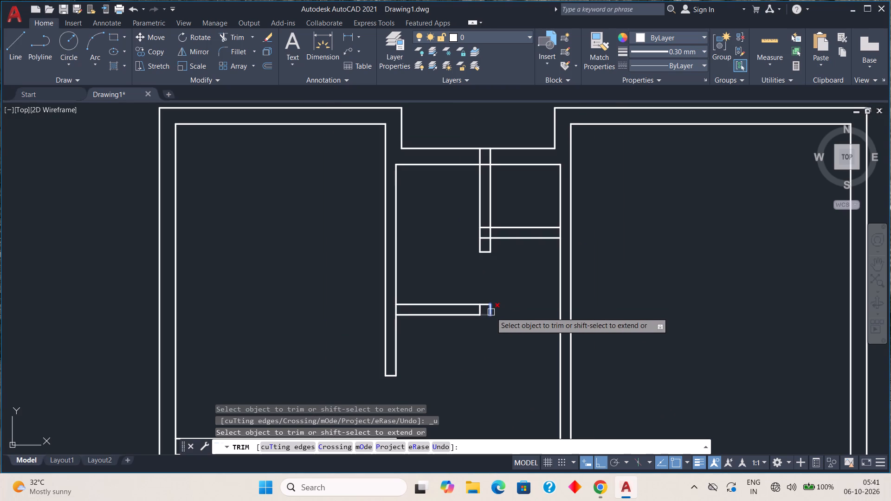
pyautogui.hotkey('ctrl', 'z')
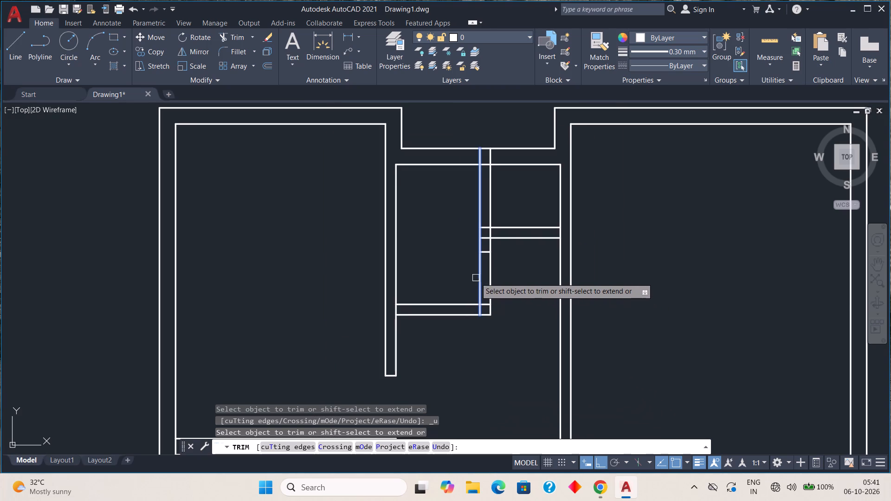
# Trim only the vertical partition's left face line across the small left middle room's door opening.
pyautogui.click(478, 276)
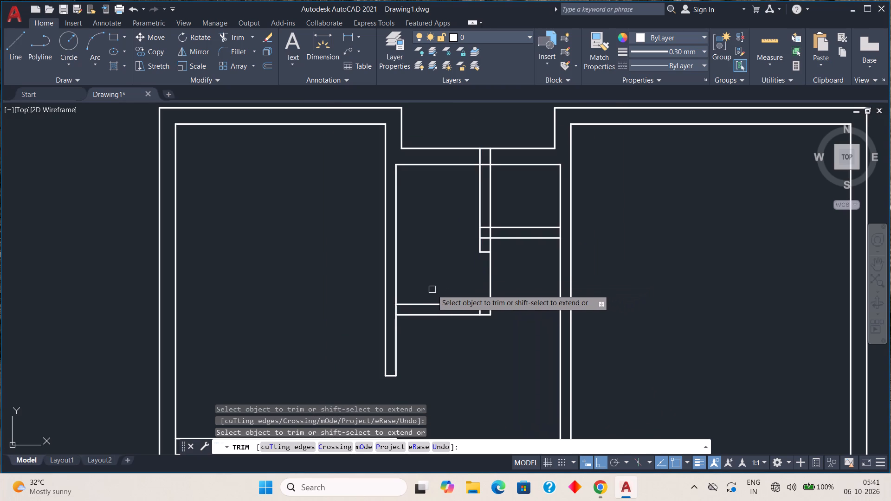
pyautogui.press('Escape')
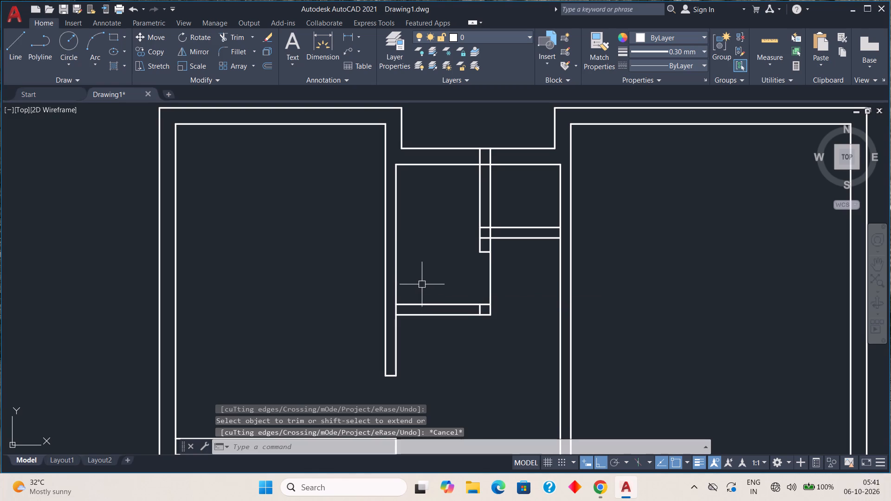
# Offset the vertical partition's right face line 0.75 rightward to mark the small right middle room's door opening.
pyautogui.moveTo(519, 271); pyautogui.dragTo(499, 329, button='middle')
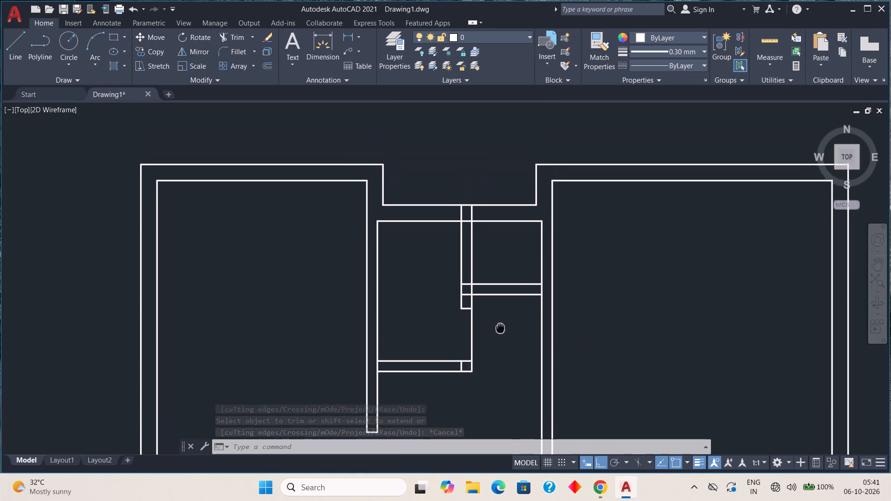
pyautogui.moveTo(499, 329); pyautogui.dragTo(496, 335, button='middle')
pyautogui.press('o')
pyautogui.press('Return')
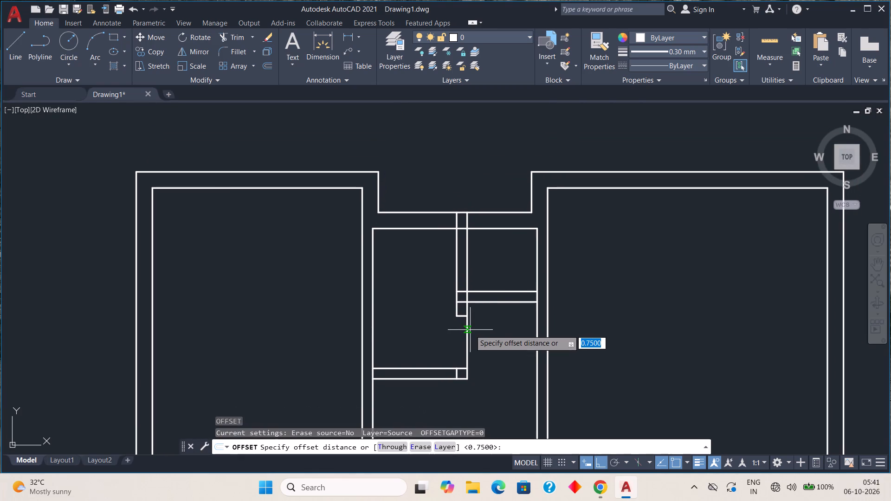
pyautogui.press('.')
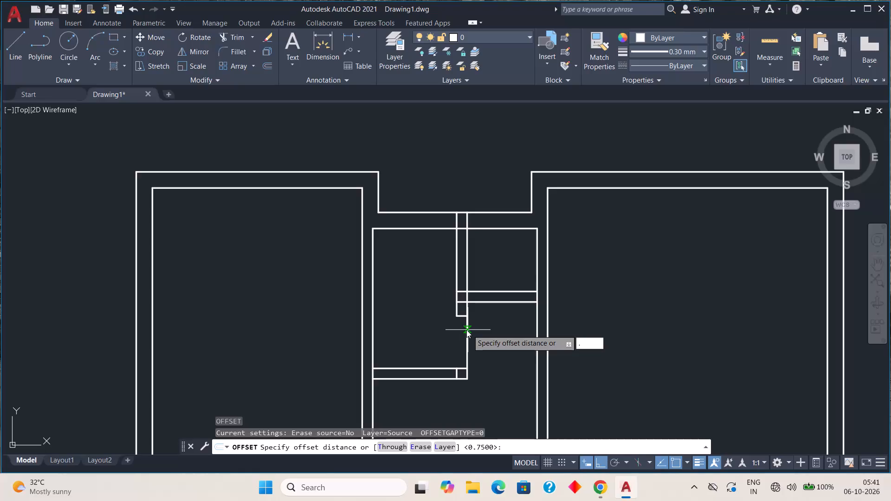
pyautogui.write('75')
pyautogui.press('space')
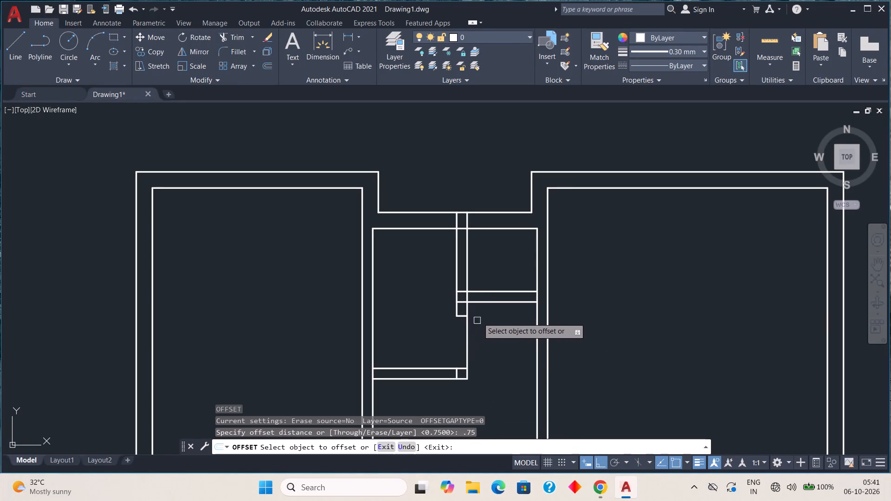
pyautogui.scroll(2, 462, 268)
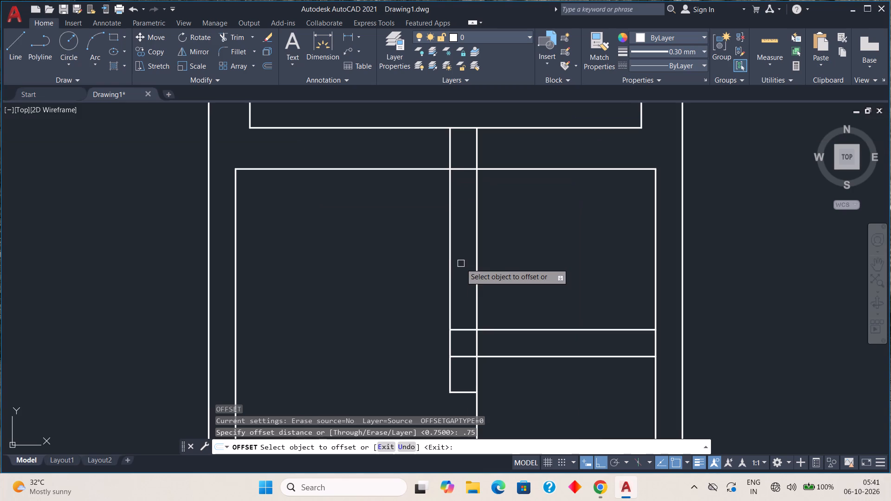
pyautogui.click(475, 289)
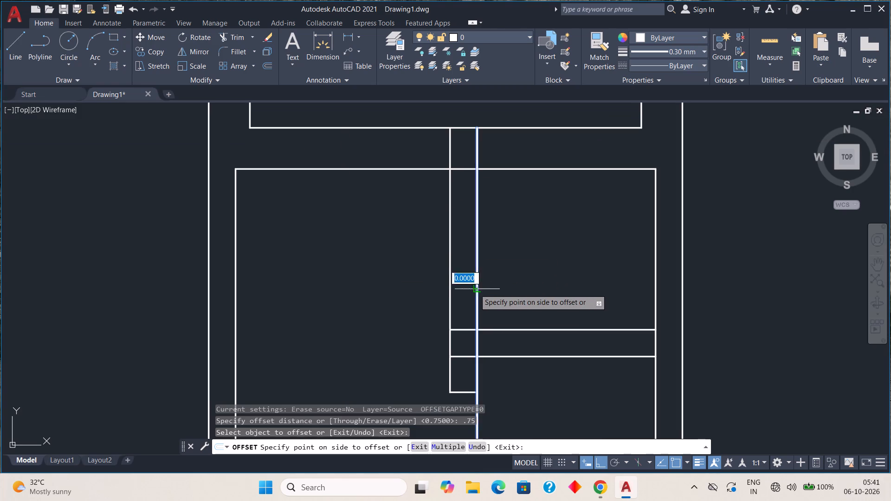
pyautogui.click(529, 290)
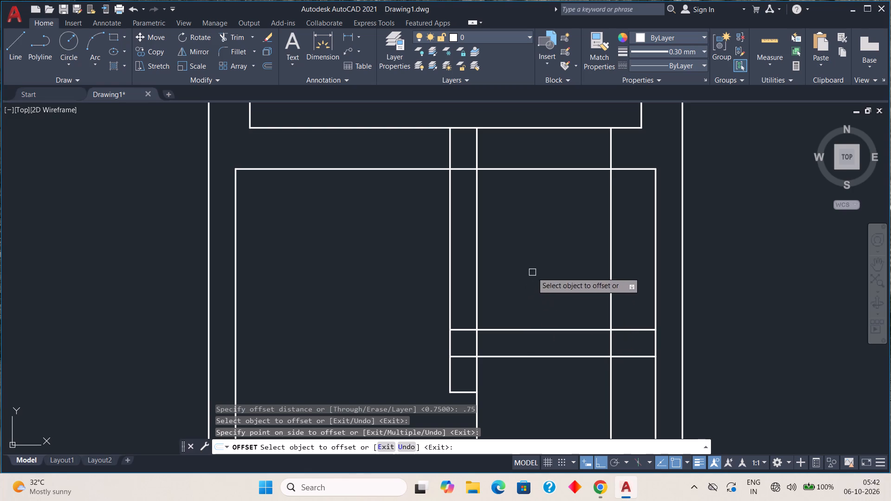
pyautogui.press('Escape')
pyautogui.press('Escape')
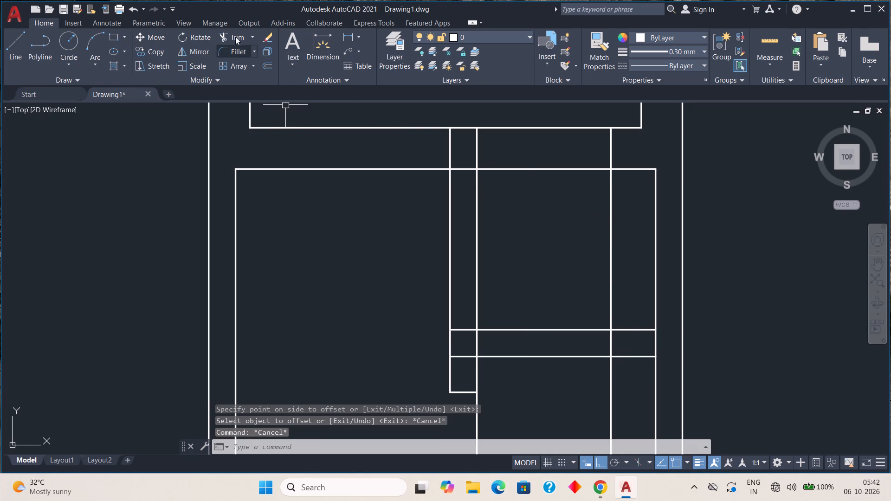
# Trim the offset line inside the small right middle room and its bottom wall's upper line across the door opening.
pyautogui.click(232, 36)
pyautogui.click(613, 263)
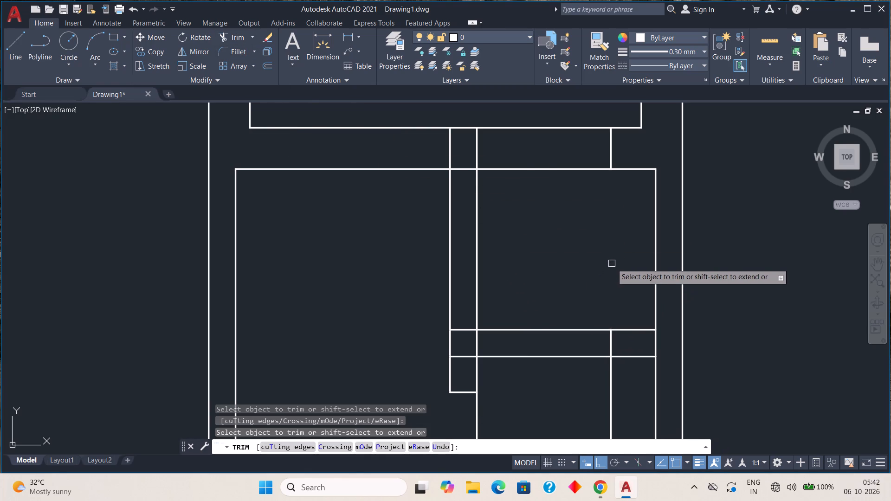
pyautogui.scroll(-1, 607, 260)
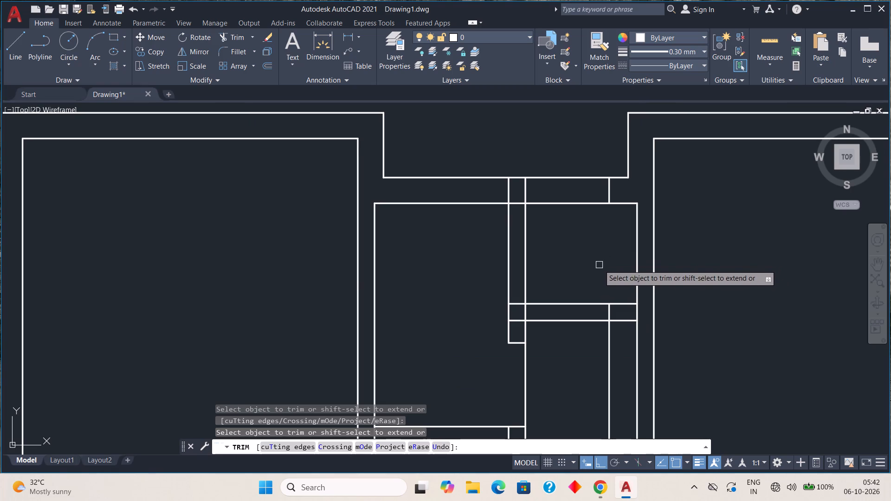
pyautogui.click(595, 304)
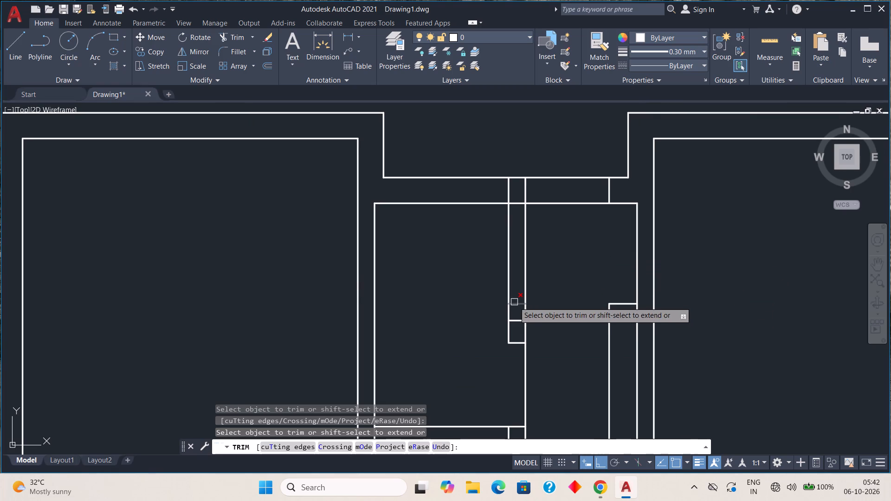
# Trim both lines of the small right room's bottom wall where they cross the vertical partition.
pyautogui.click(514, 305)
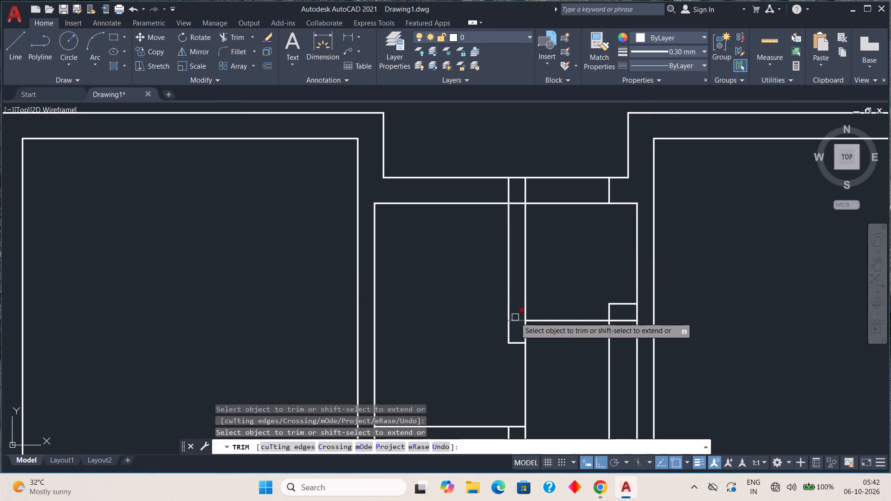
pyautogui.click(517, 319)
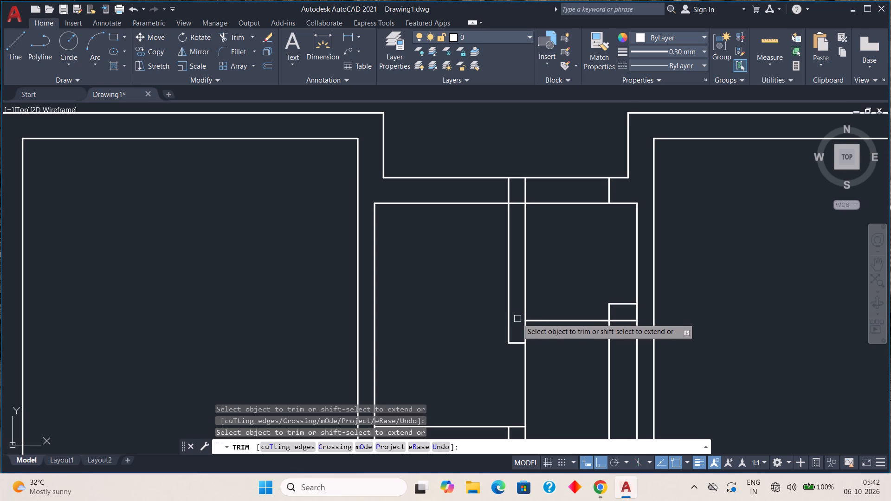
# Trim the leftover offset line pieces within the top outer wall and below the small right room's bottom wall.
pyautogui.click(607, 188)
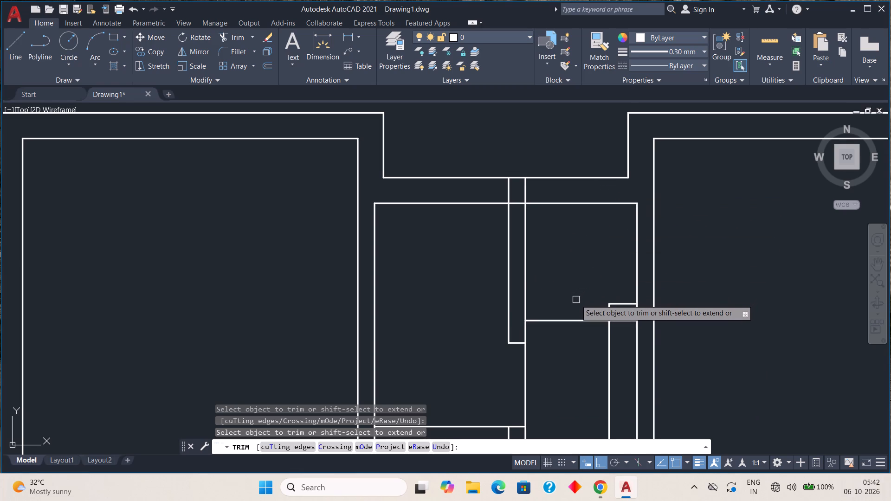
pyautogui.scroll(-2, 572, 305)
pyautogui.scroll(-1, 549, 367)
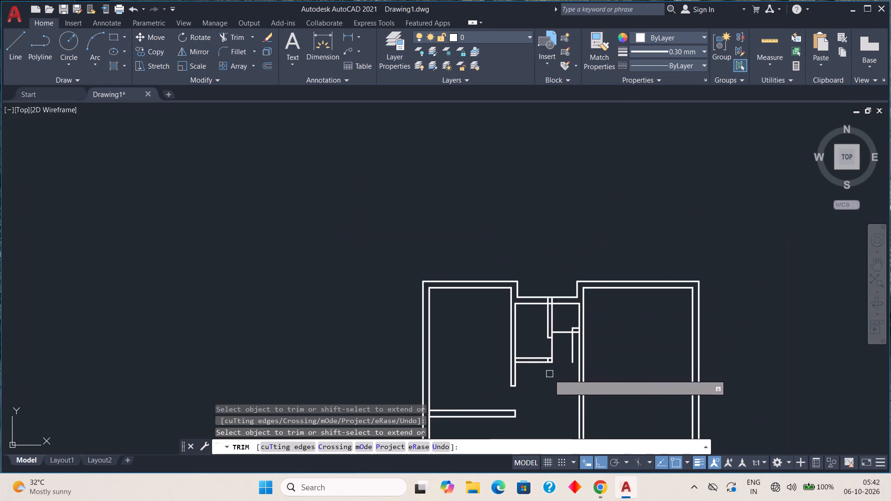
pyautogui.scroll(2, 575, 356)
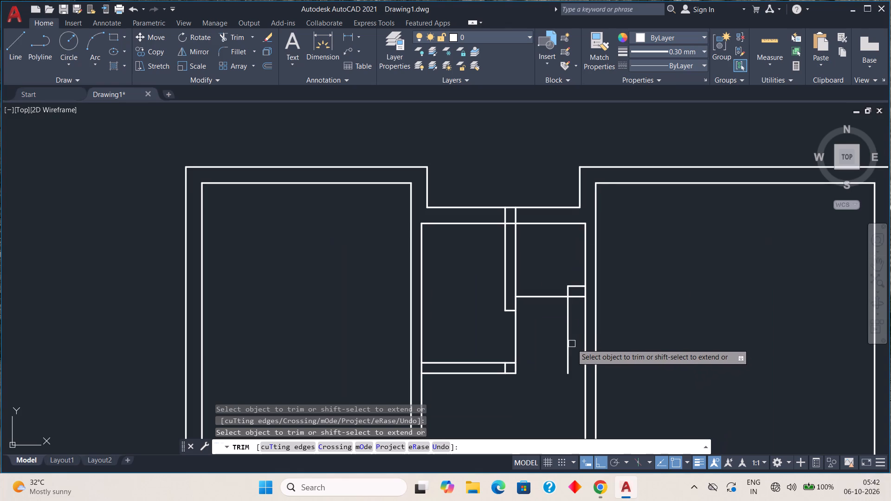
pyautogui.click(571, 344)
pyautogui.scroll(-2, 544, 353)
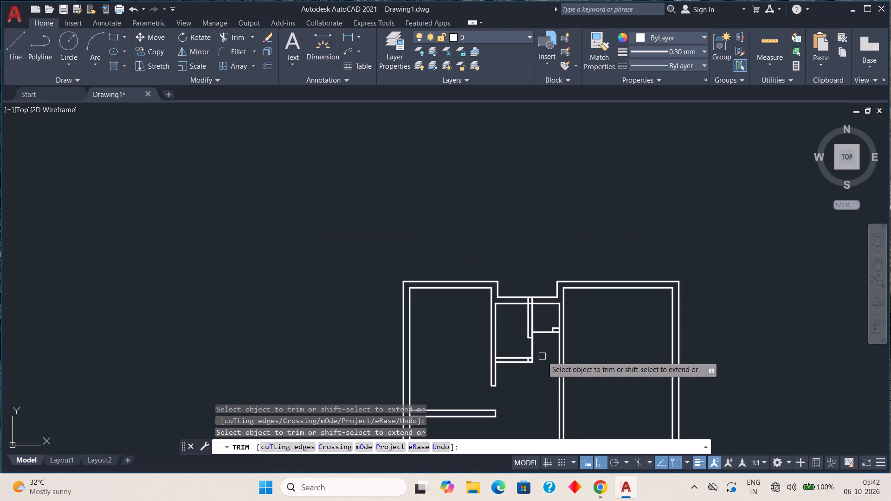
pyautogui.press('Escape')
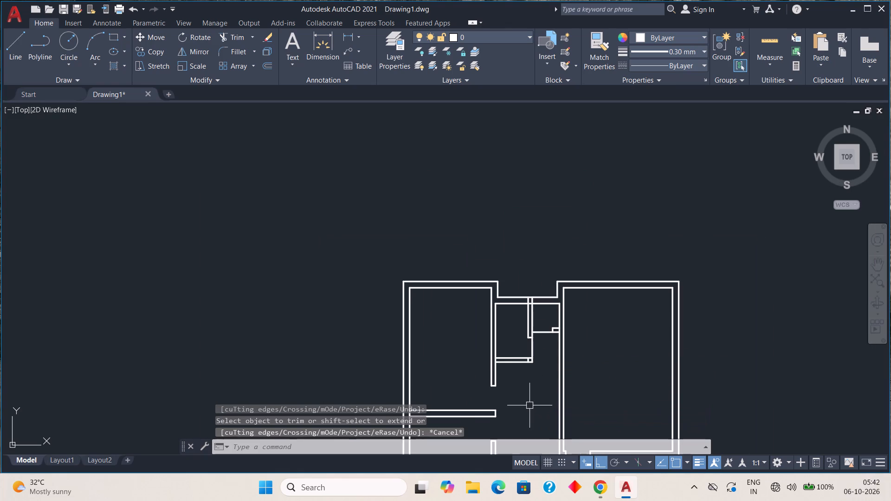
pyautogui.press('Escape')
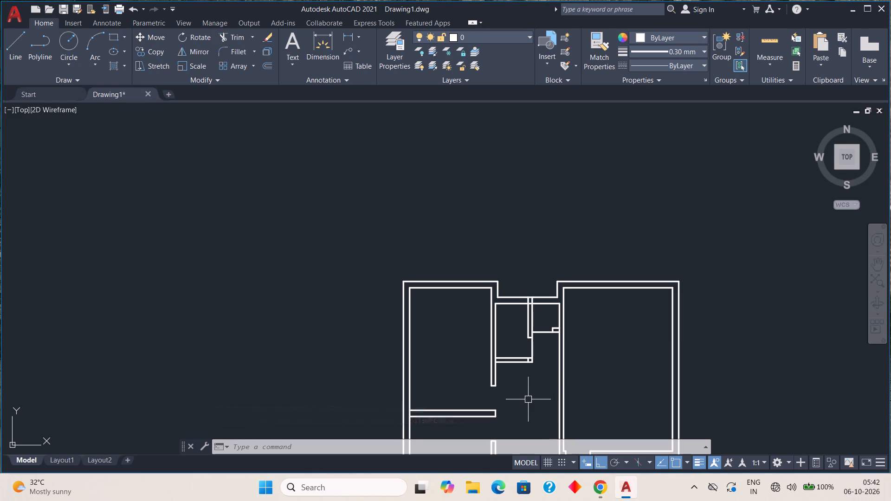
# Trim the top wall's inner line between the small rooms' partition faces and both partition lines within the top outer wall.
pyautogui.moveTo(528, 398); pyautogui.dragTo(517, 329, button='middle')
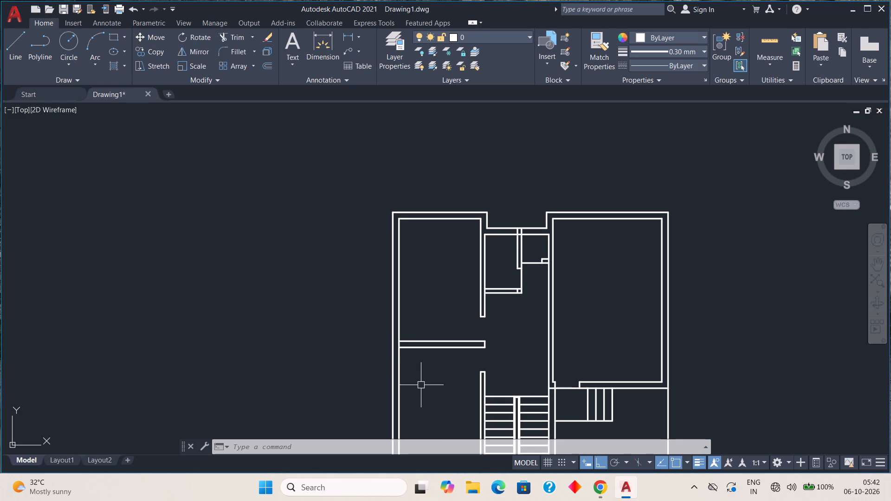
pyautogui.click(237, 38)
pyautogui.scroll(4, 527, 239)
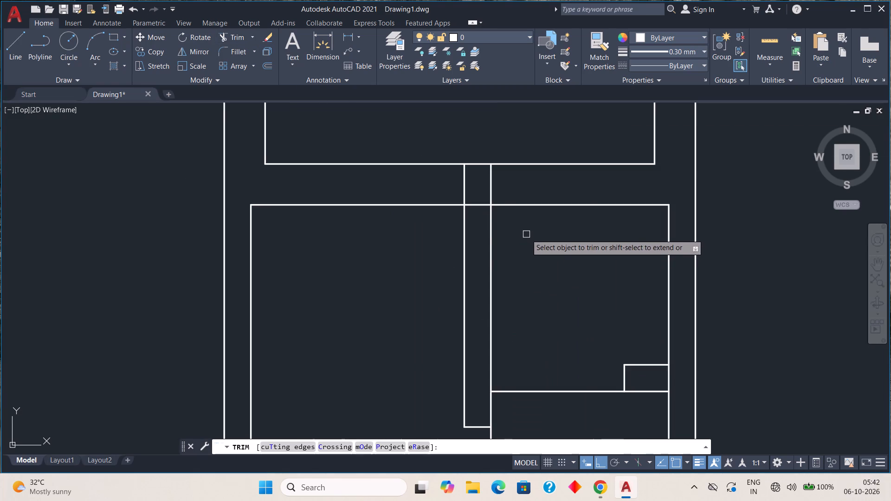
pyautogui.click(474, 202)
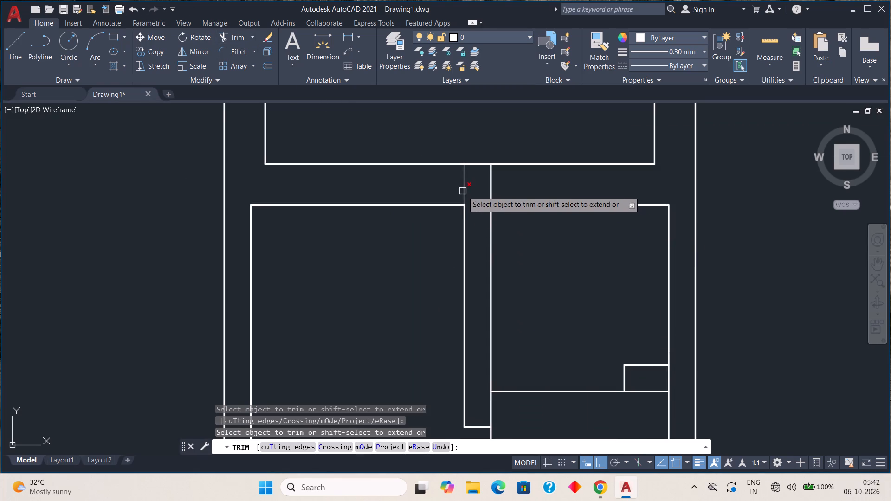
pyautogui.click(463, 191)
pyautogui.click(488, 183)
pyautogui.scroll(-3, 618, 248)
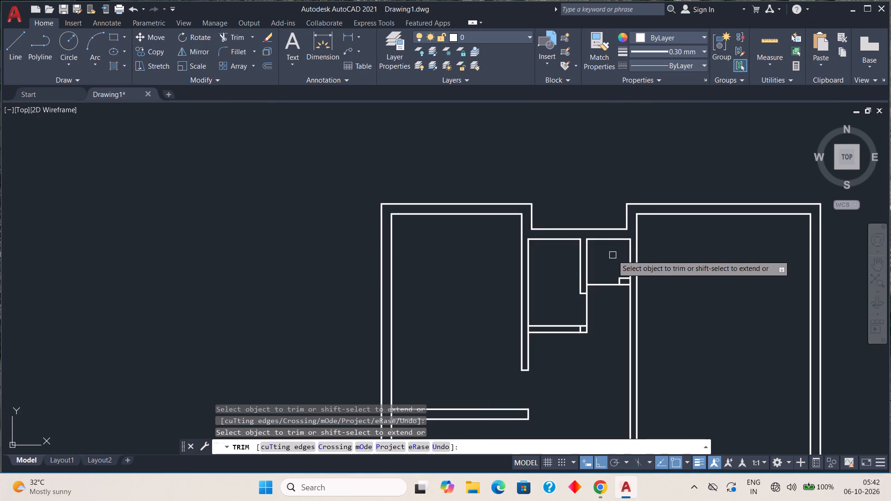
# Trim the left outer wall's inner line where the horizontal partition between the two left rooms meets it.
pyautogui.moveTo(610, 257); pyautogui.dragTo(598, 195, button='middle')
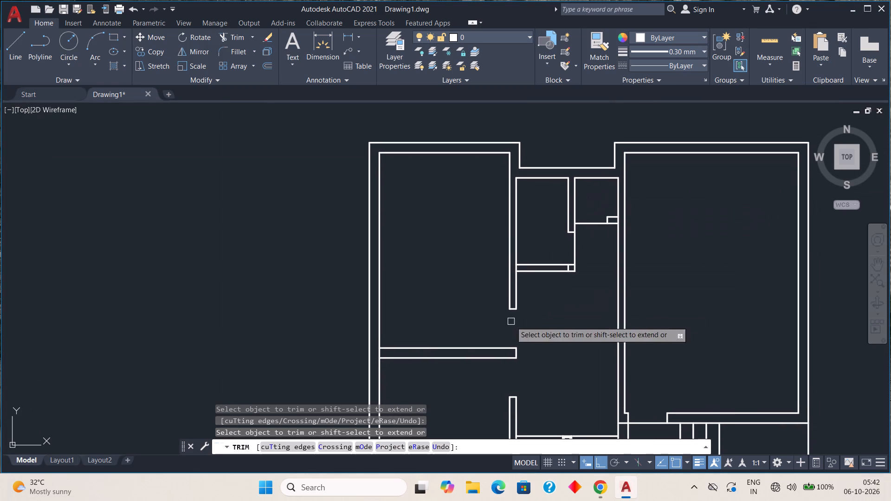
pyautogui.moveTo(496, 319); pyautogui.dragTo(512, 242, button='middle')
pyautogui.scroll(2, 424, 274)
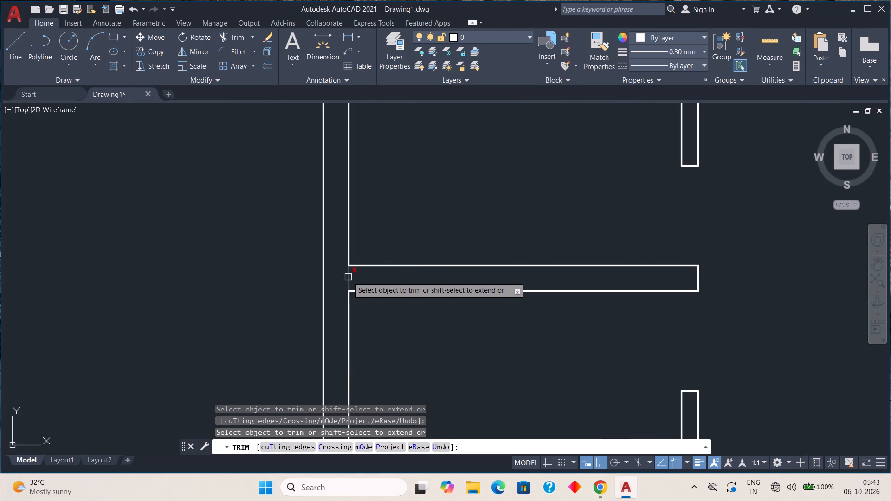
pyautogui.click(348, 277)
pyautogui.scroll(-2, 402, 316)
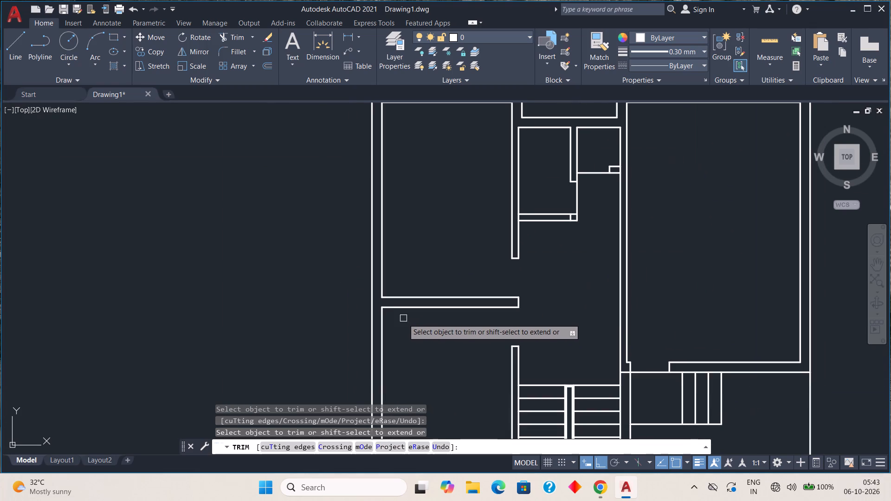
# Trim the leftover vertical line inside the small left middle room's bottom wall and the long partition's face line across that wall's junction.
pyautogui.moveTo(544, 287); pyautogui.dragTo(484, 332, button='middle')
pyautogui.scroll(3, 511, 259)
pyautogui.click(507, 270)
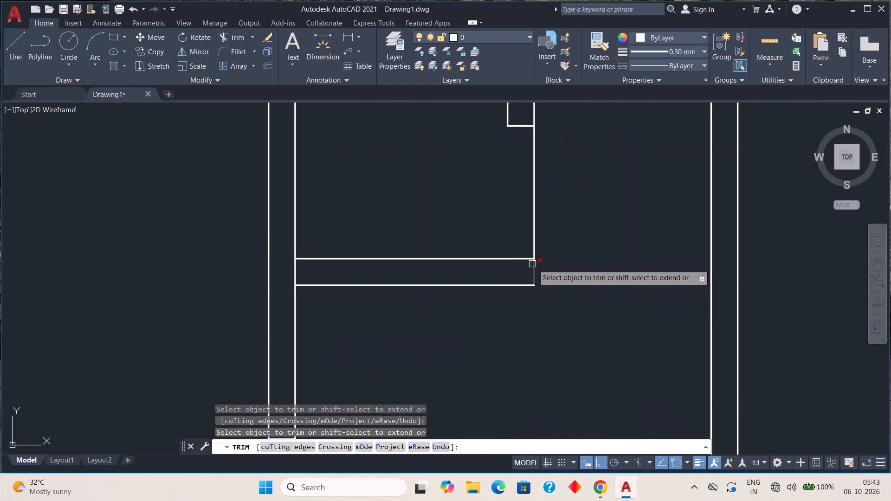
pyautogui.scroll(-2, 547, 278)
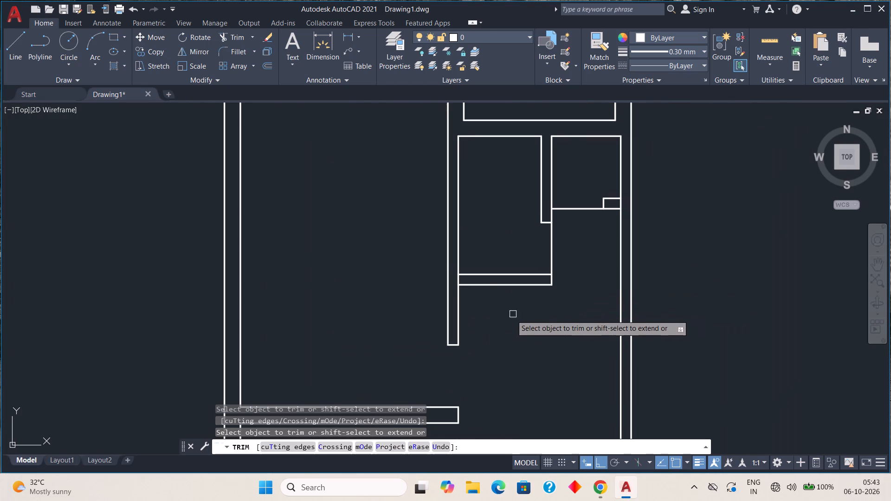
pyautogui.scroll(-2, 504, 317)
pyautogui.moveTo(493, 349); pyautogui.dragTo(494, 291, button='middle')
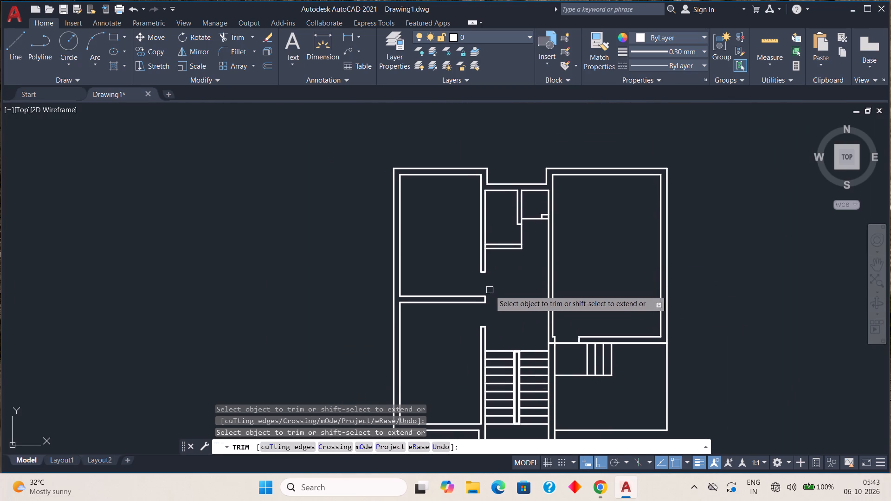
pyautogui.scroll(3, 492, 245)
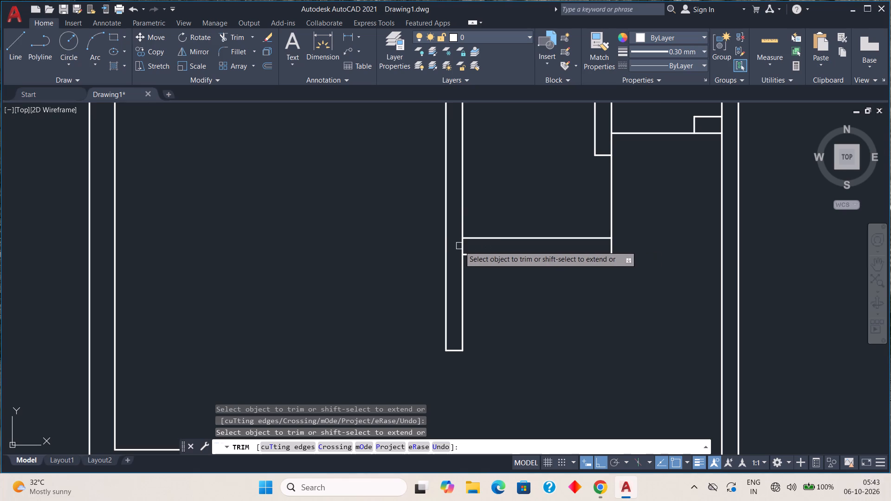
pyautogui.click(461, 246)
pyautogui.scroll(-3, 536, 301)
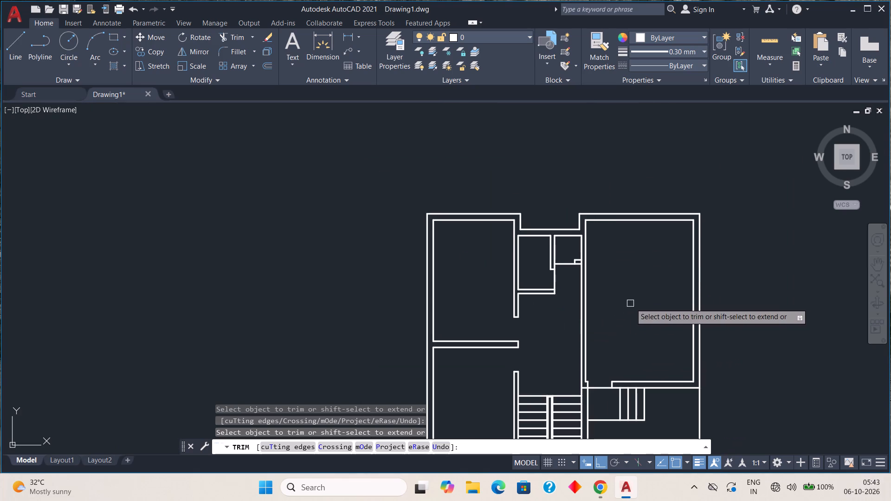
# Trim the right partition's face line across the short bottom wall stub of the small right middle room.
pyautogui.moveTo(640, 333); pyautogui.dragTo(595, 267, button='middle')
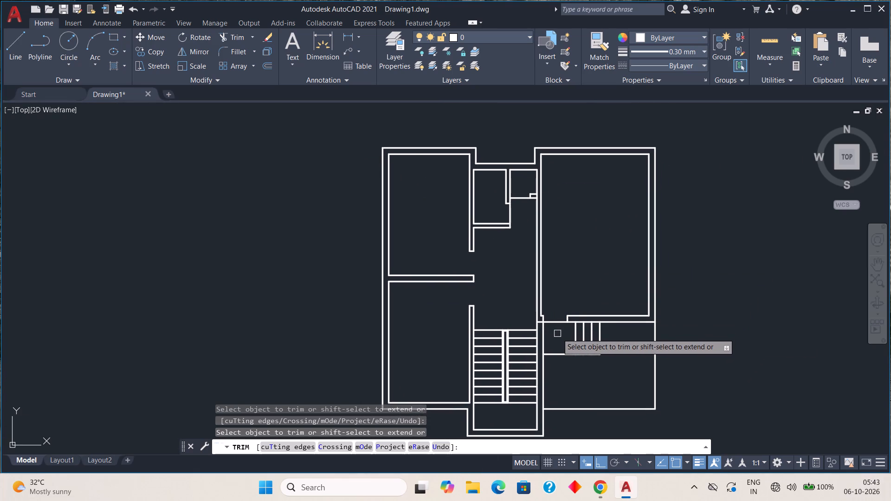
pyautogui.scroll(1, 560, 334)
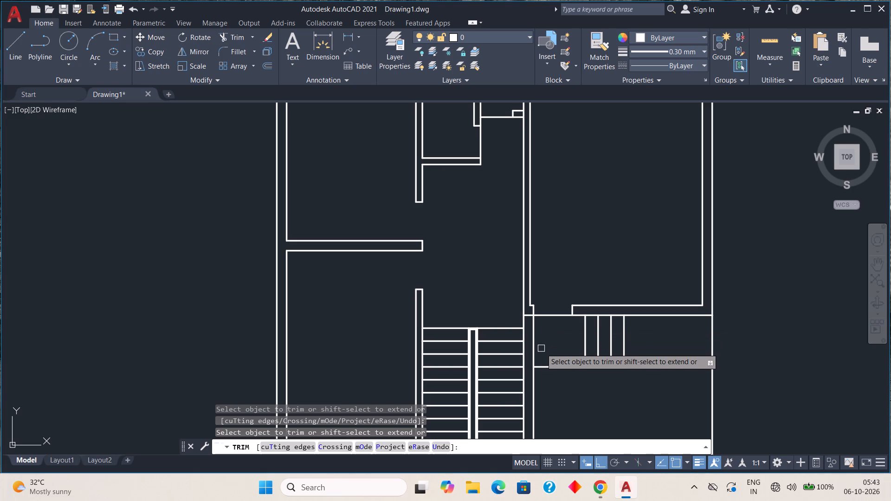
pyautogui.moveTo(549, 207); pyautogui.dragTo(536, 292, button='middle')
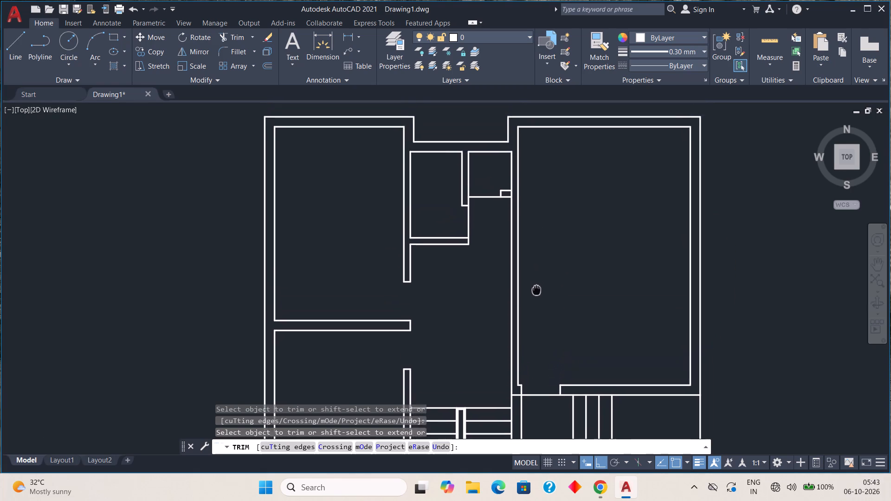
pyautogui.moveTo(536, 292); pyautogui.dragTo(529, 325, button='middle')
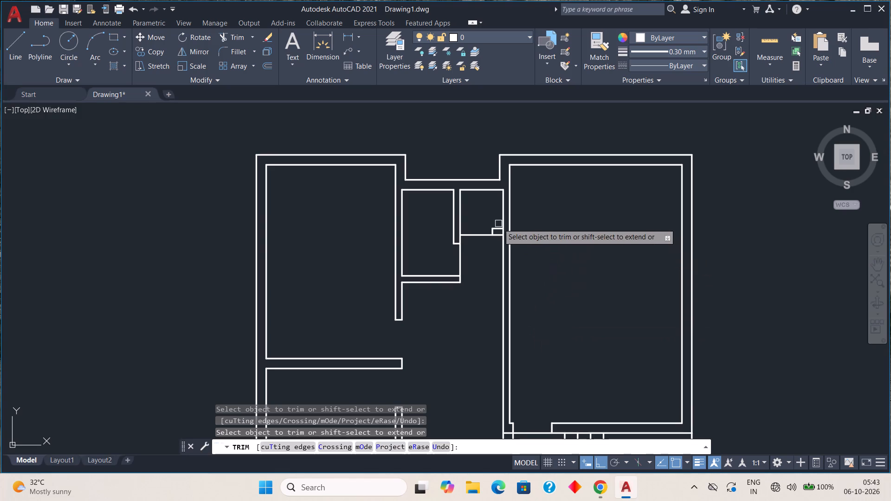
pyautogui.scroll(4, 498, 224)
pyautogui.click(528, 271)
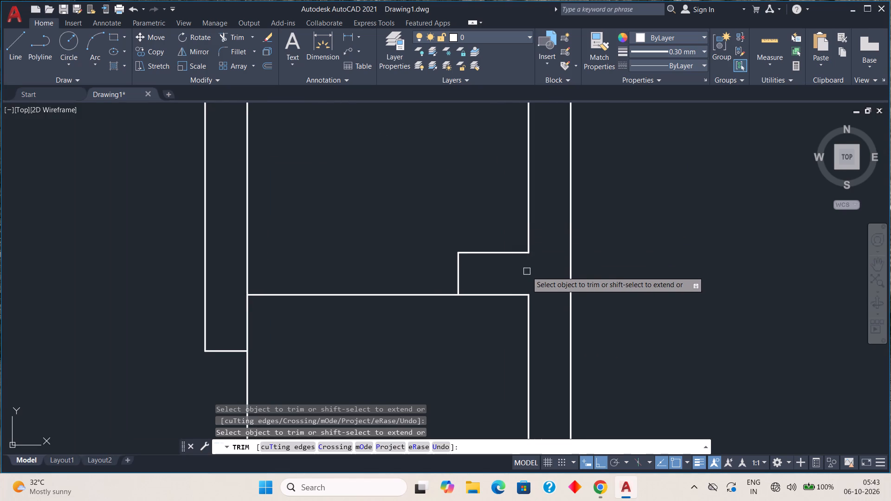
pyautogui.scroll(-3, 533, 263)
pyautogui.moveTo(565, 326); pyautogui.dragTo(565, 323, button='middle')
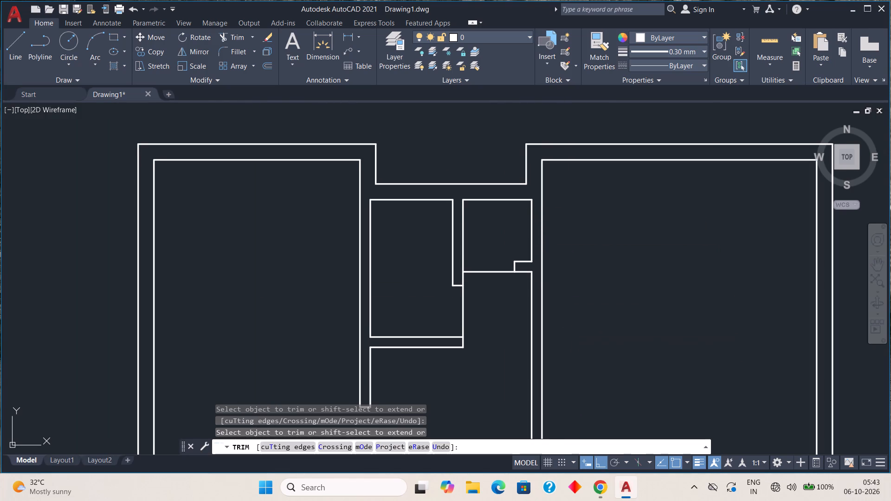
# Trim the horizontal line crossing the wall between the staircase and the right side entrance landing.
pyautogui.moveTo(565, 323); pyautogui.dragTo(575, 173, button='middle')
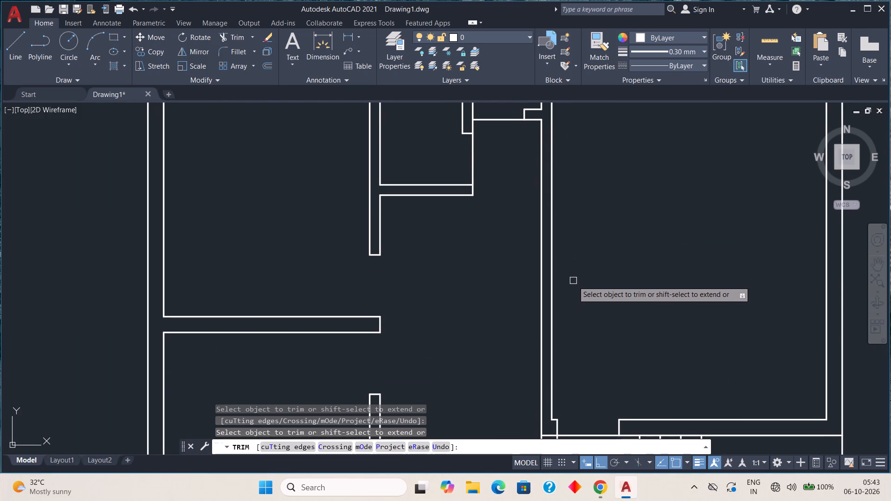
pyautogui.moveTo(571, 255); pyautogui.dragTo(566, 122, button='middle')
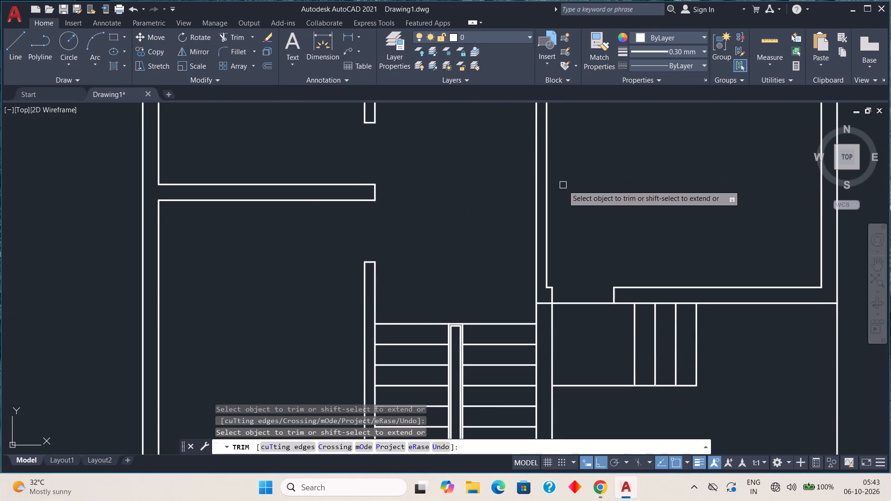
pyautogui.scroll(-1, 568, 220)
pyautogui.moveTo(570, 239); pyautogui.dragTo(572, 231, button='middle')
pyautogui.scroll(2, 549, 269)
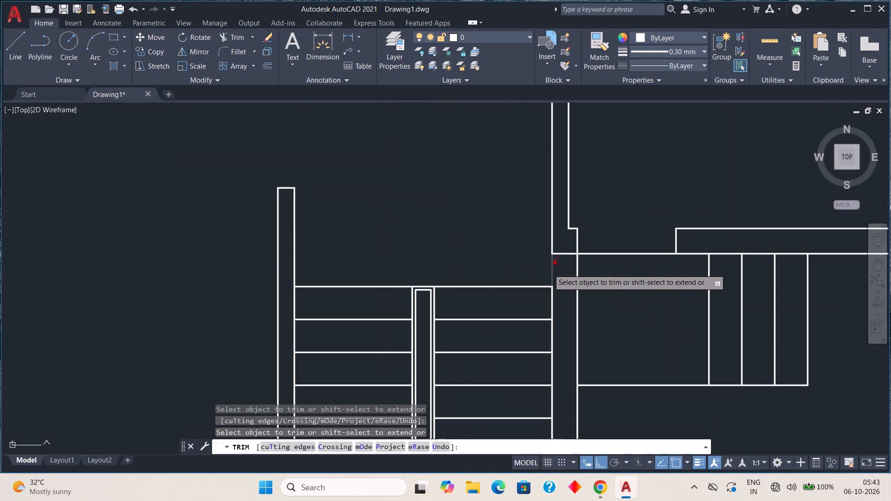
pyautogui.click(565, 254)
pyautogui.scroll(-2, 595, 311)
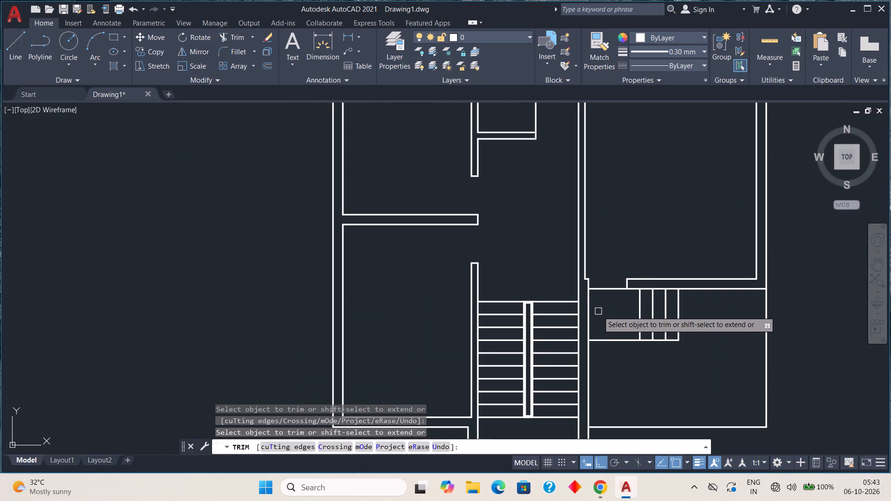
pyautogui.scroll(-1, 705, 317)
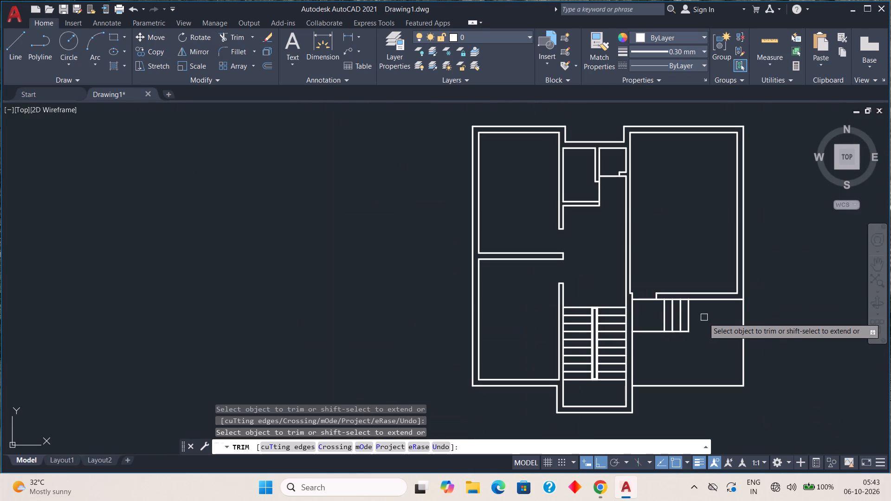
pyautogui.moveTo(685, 354); pyautogui.dragTo(681, 322, button='middle')
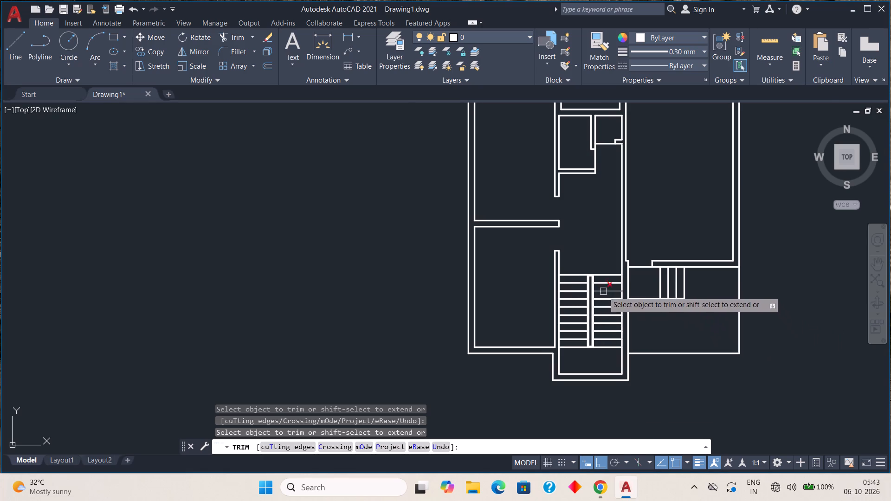
pyautogui.scroll(1, 587, 273)
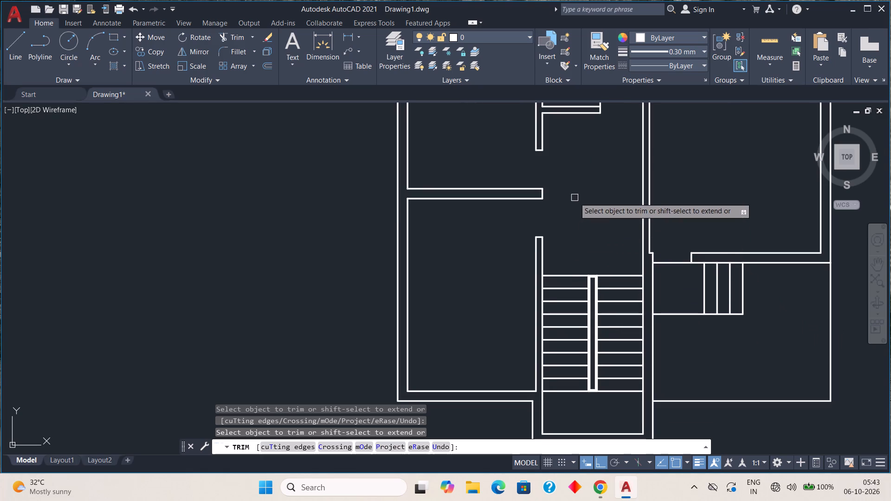
pyautogui.moveTo(575, 200); pyautogui.dragTo(548, 328, button='middle')
pyautogui.moveTo(554, 292); pyautogui.dragTo(524, 366, button='middle')
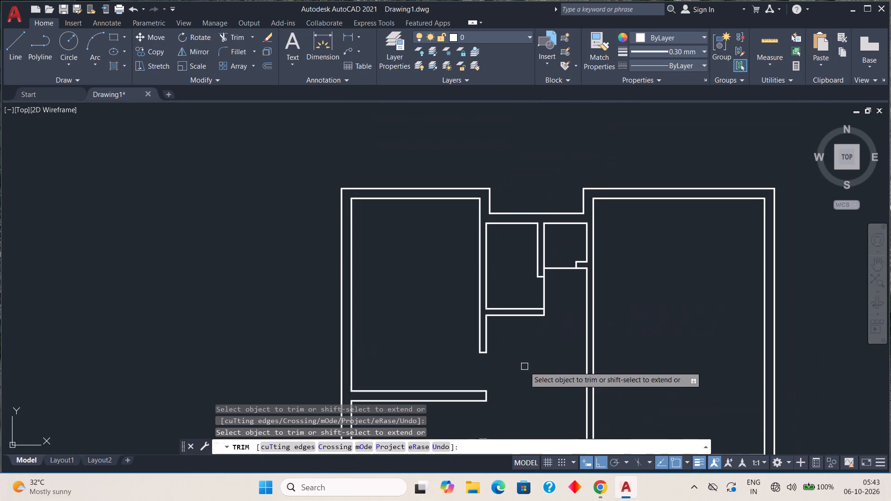
pyautogui.press('Escape')
pyautogui.press('Escape')
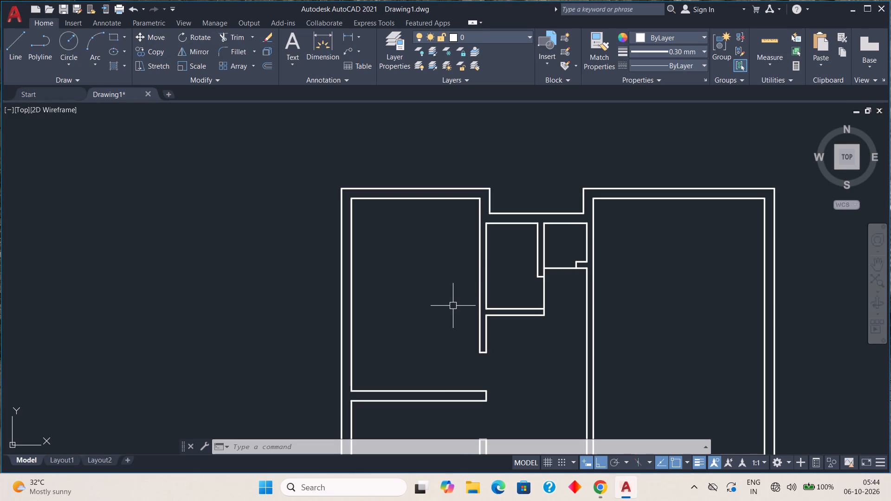
# Draw a vertical line about 0.23 long across the lower left room's bottom outer wall from its inner line's midpoint.
pyautogui.moveTo(440, 352); pyautogui.dragTo(430, 333, button='middle')
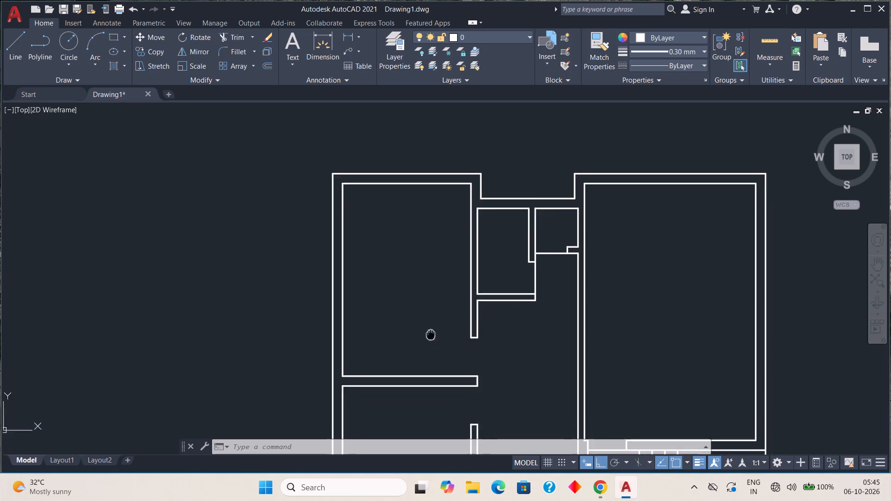
pyautogui.moveTo(430, 333); pyautogui.dragTo(434, 175, button='middle')
pyautogui.scroll(-1, 432, 243)
pyautogui.moveTo(417, 339); pyautogui.dragTo(426, 270, button='middle')
pyautogui.scroll(1, 421, 288)
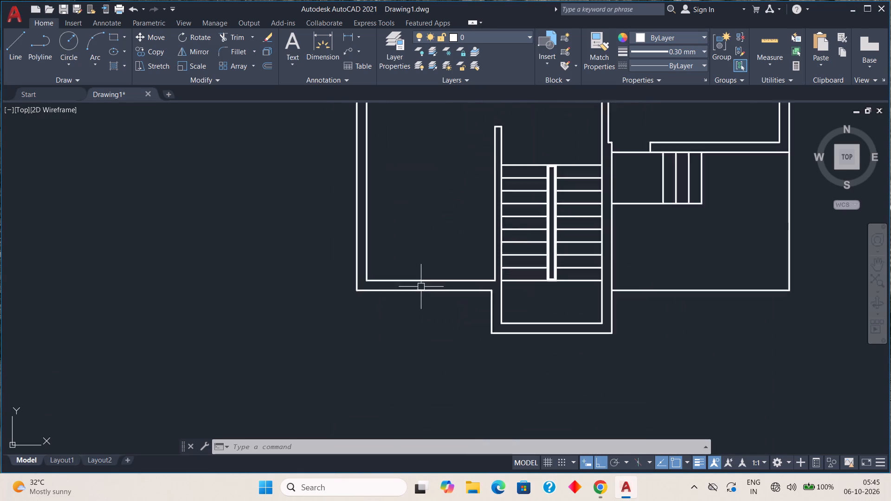
pyautogui.scroll(3, 421, 286)
pyautogui.click(21, 51)
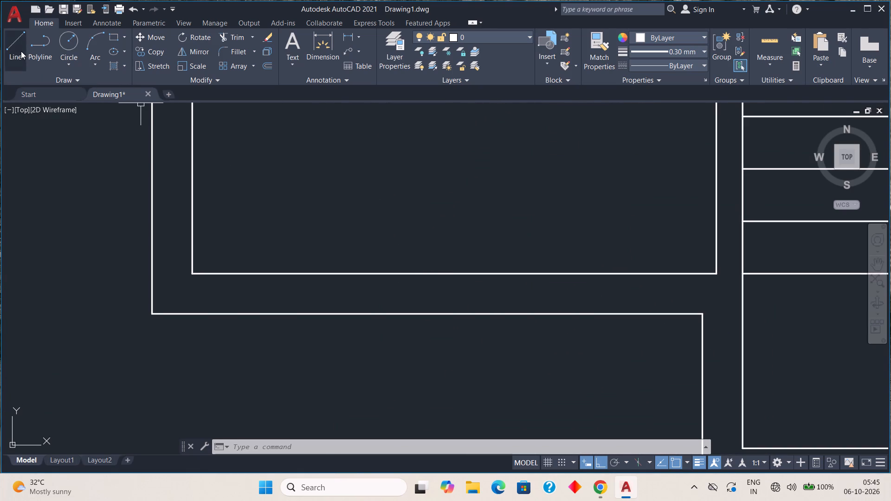
pyautogui.click(457, 273)
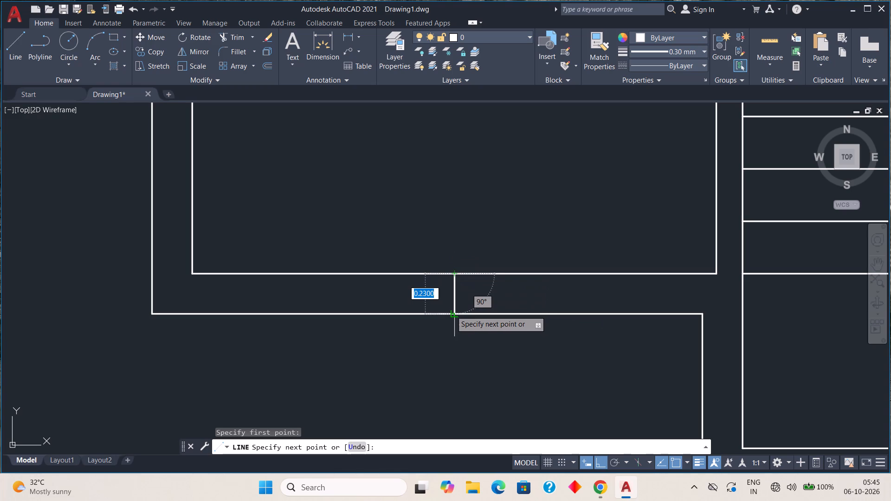
pyautogui.scroll(3, 449, 319)
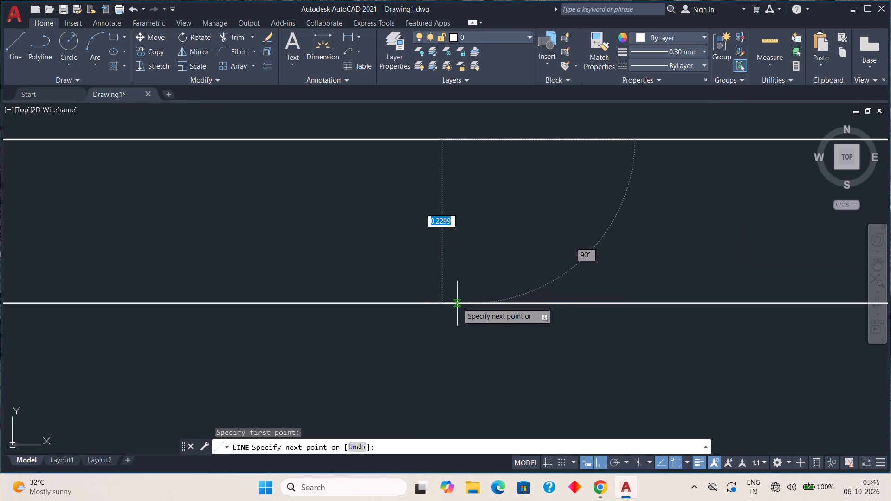
pyautogui.click(469, 303)
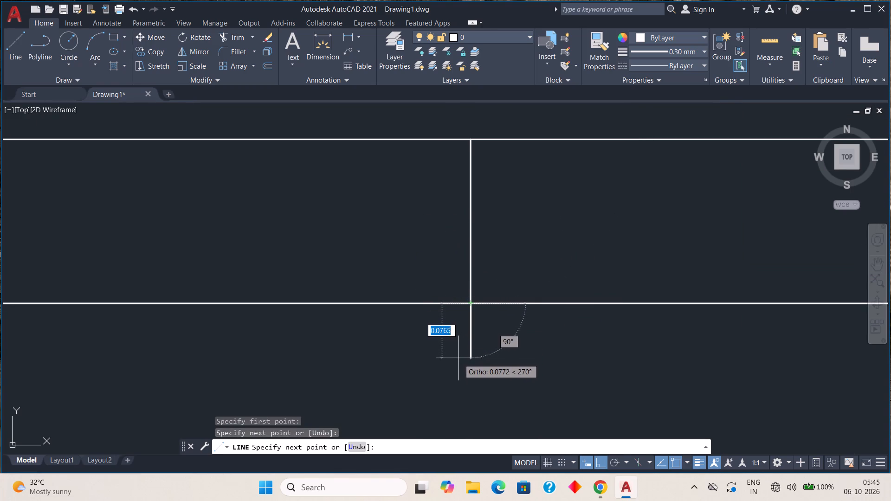
pyautogui.press('Escape')
# Offset the vertical line across the lower left room's bottom outer wall by 0.6 to both sides.
pyautogui.press('o')
pyautogui.press('Return')
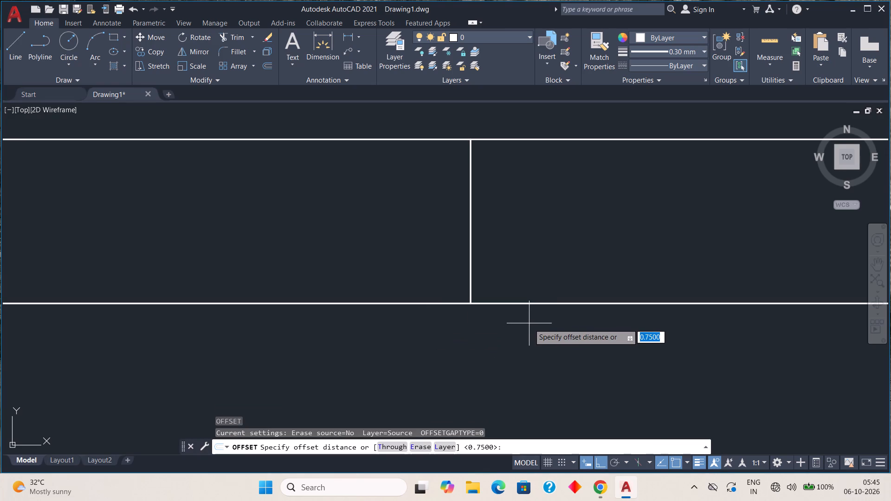
pyautogui.press('.')
pyautogui.write('6')
pyautogui.press('space')
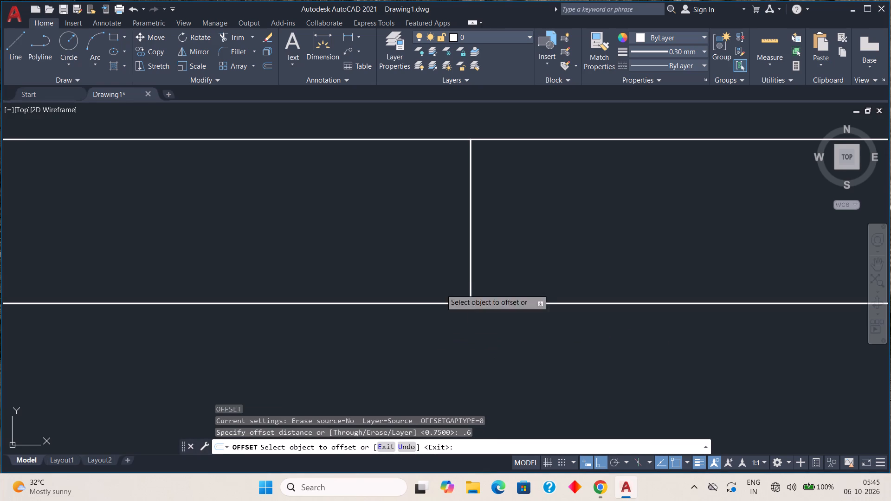
pyautogui.click(469, 259)
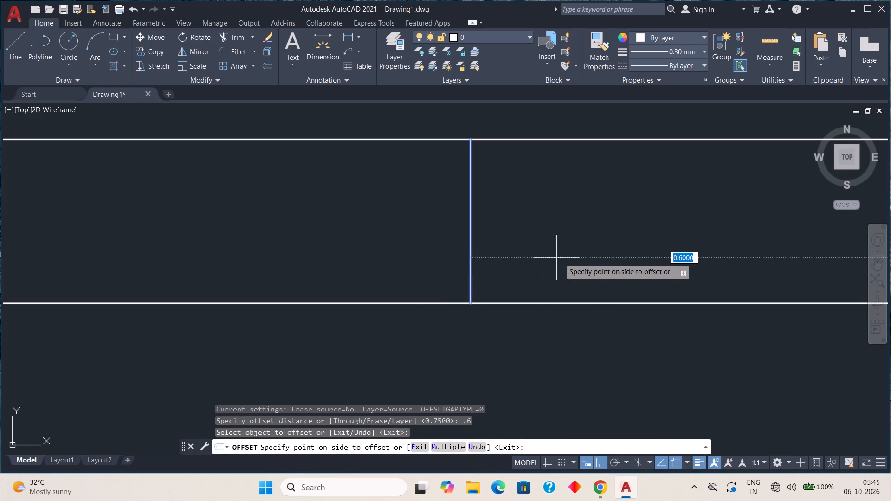
pyautogui.click(580, 260)
pyautogui.click(469, 232)
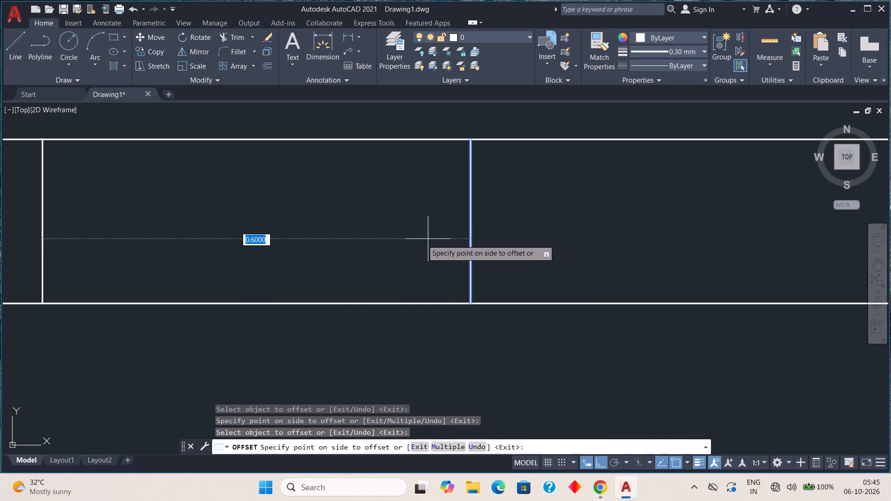
pyautogui.click(373, 237)
pyautogui.press('Escape')
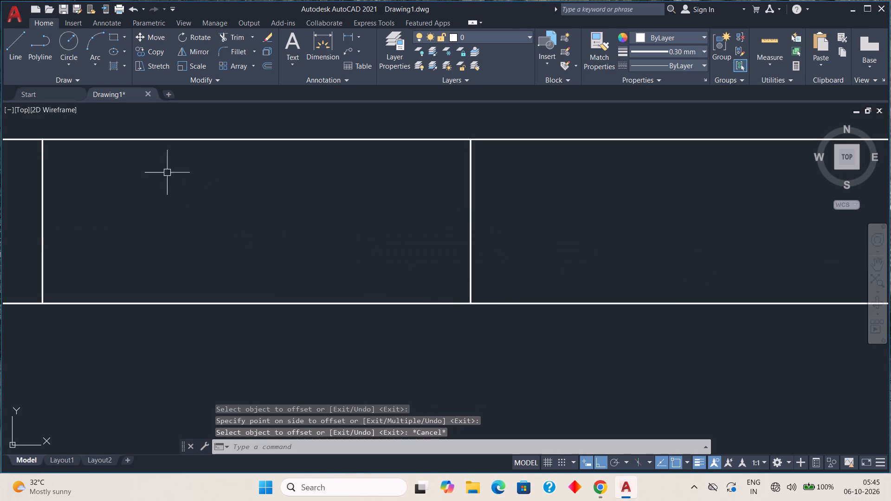
# Draw a 1.2 long horizontal line inside the bottom wall opening, joining the midpoints of its two end lines.
pyautogui.click(15, 45)
pyautogui.scroll(-1, 28, 147)
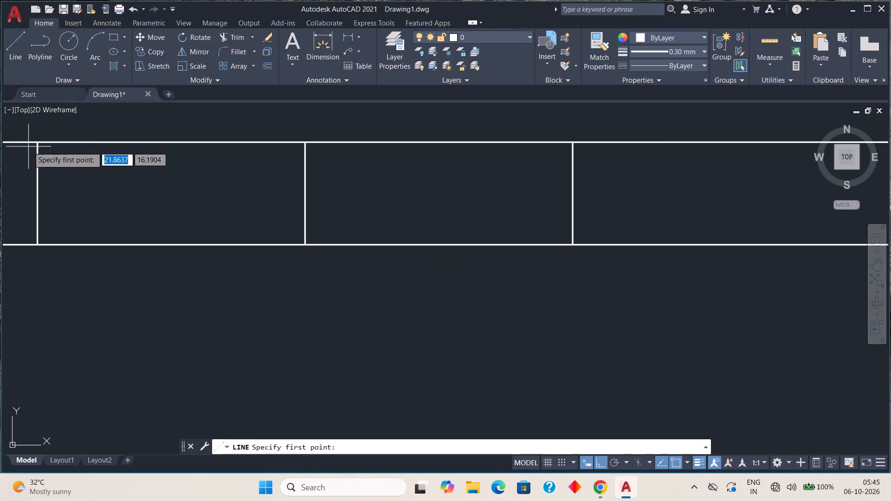
pyautogui.scroll(-1, 28, 147)
pyautogui.moveTo(32, 157); pyautogui.dragTo(88, 221, button='middle')
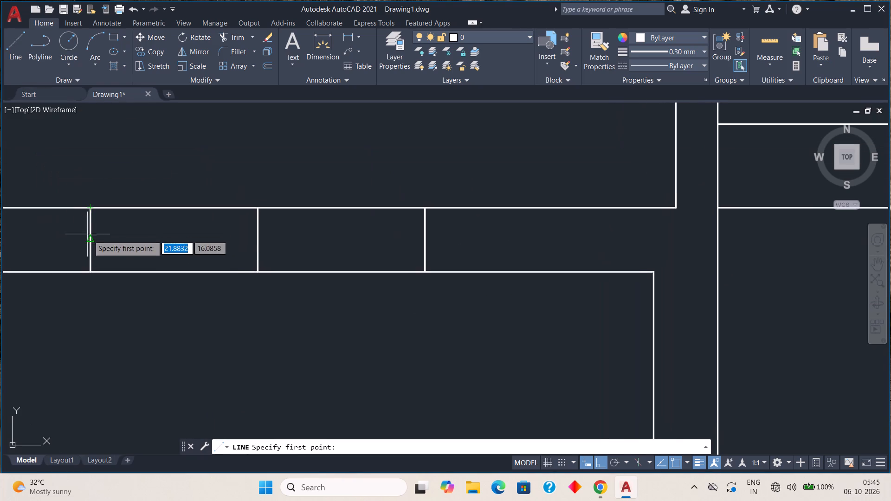
pyautogui.click(90, 241)
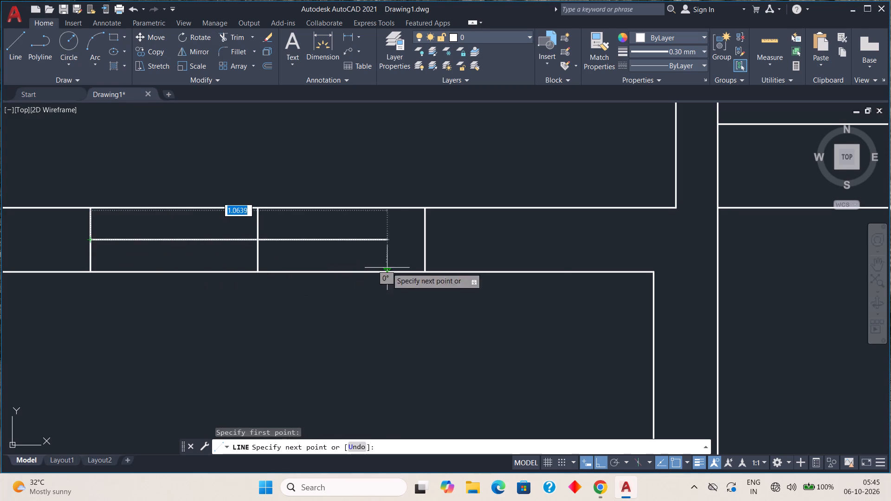
pyautogui.click(427, 241)
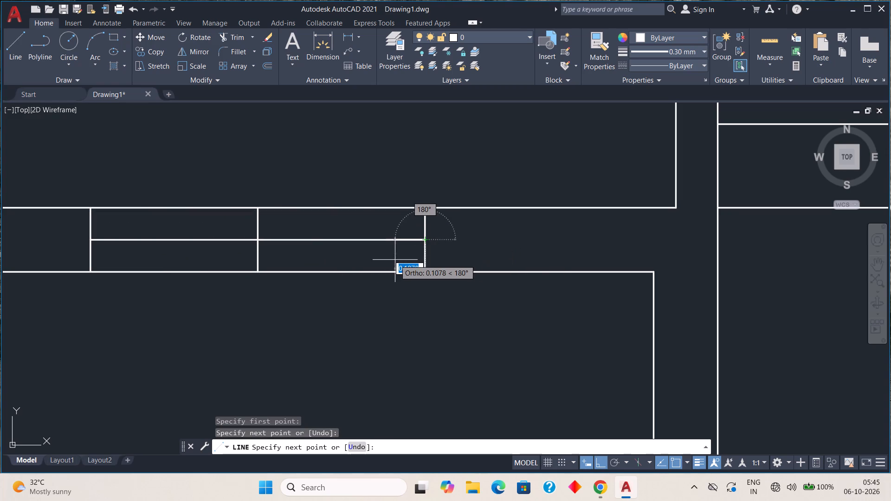
pyautogui.press('Escape')
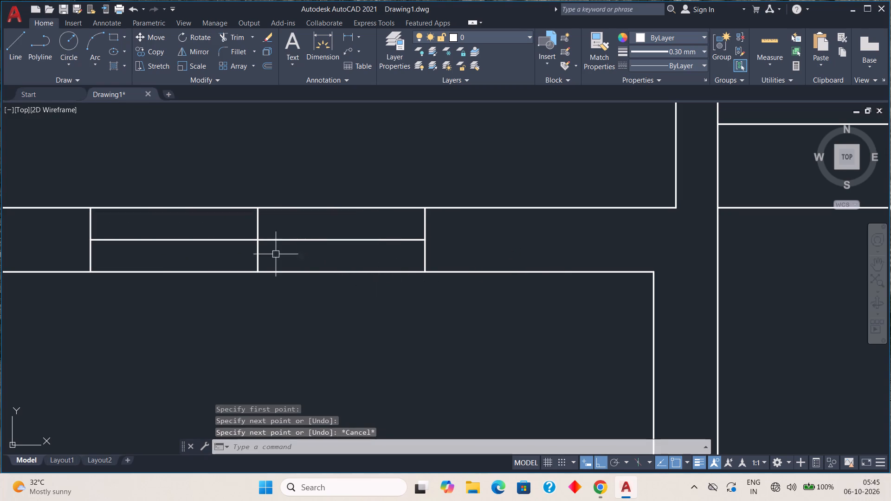
# Erase the middle vertical line inside the bottom wall opening.
pyautogui.click(257, 256)
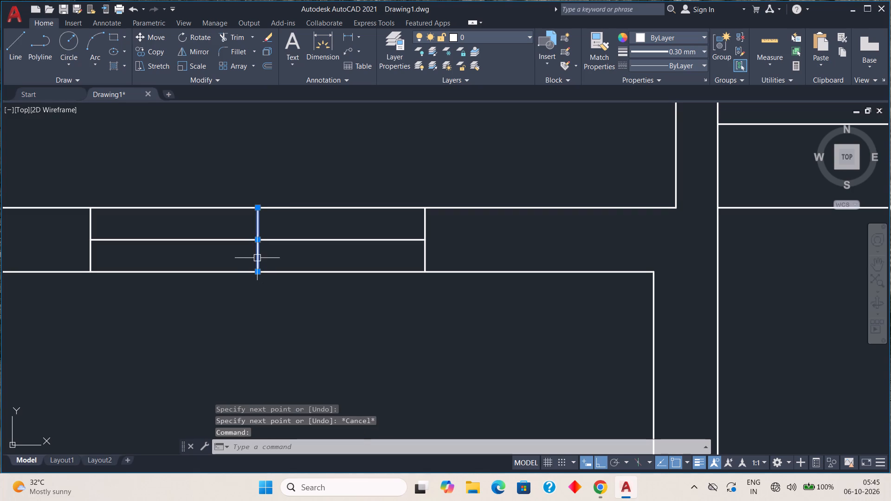
pyautogui.press('Delete')
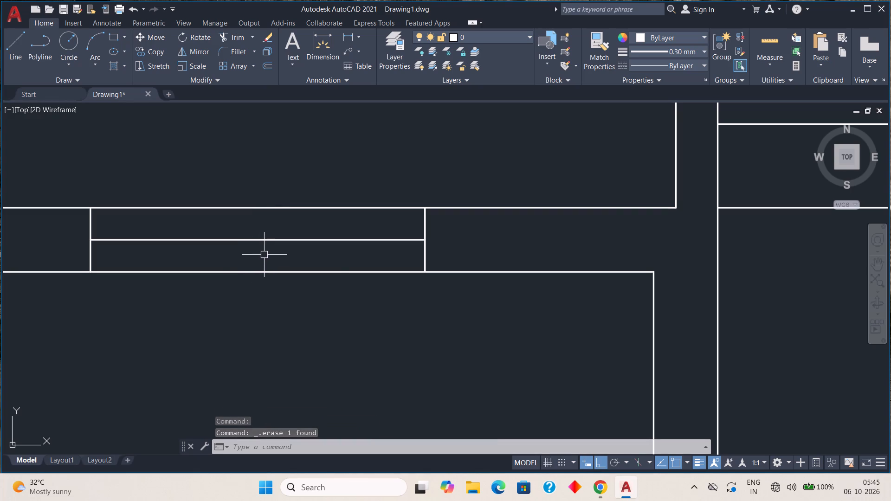
# Offset the opening's horizontal centre line by 0.03 to both sides.
pyautogui.press('o')
pyautogui.press('Return')
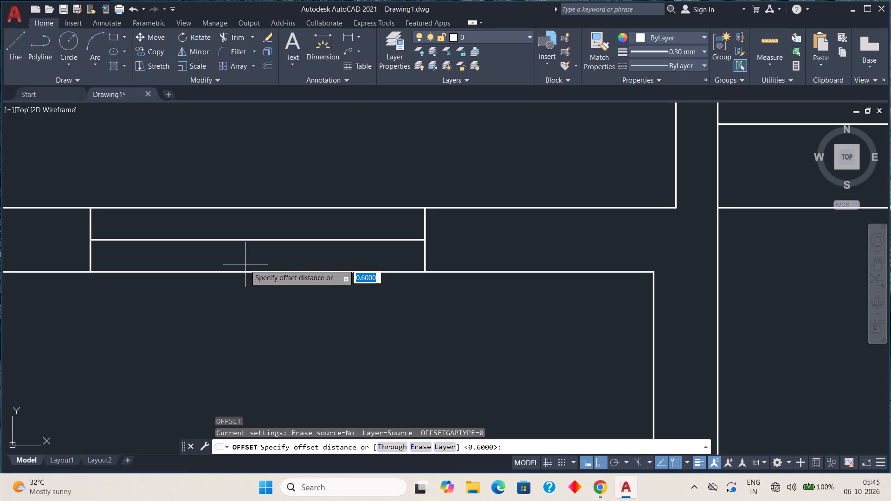
pyautogui.press('0')
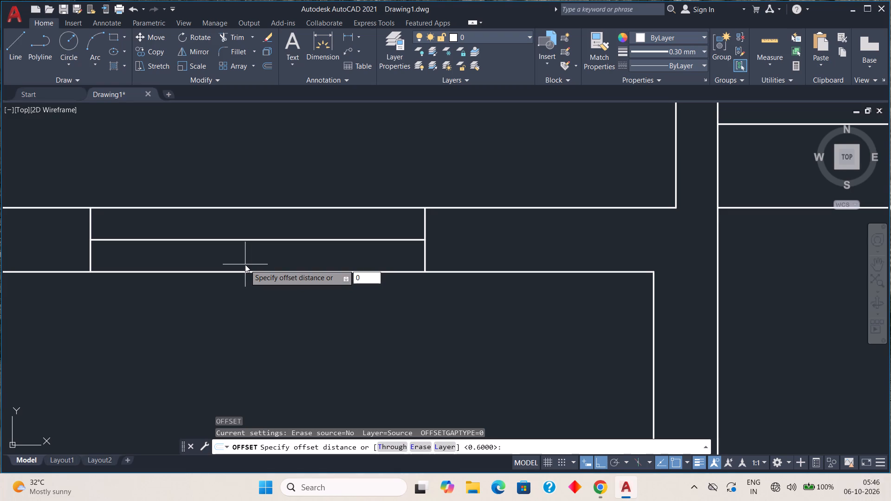
pyautogui.press('.')
pyautogui.press('0')
pyautogui.write('3')
pyautogui.press('space')
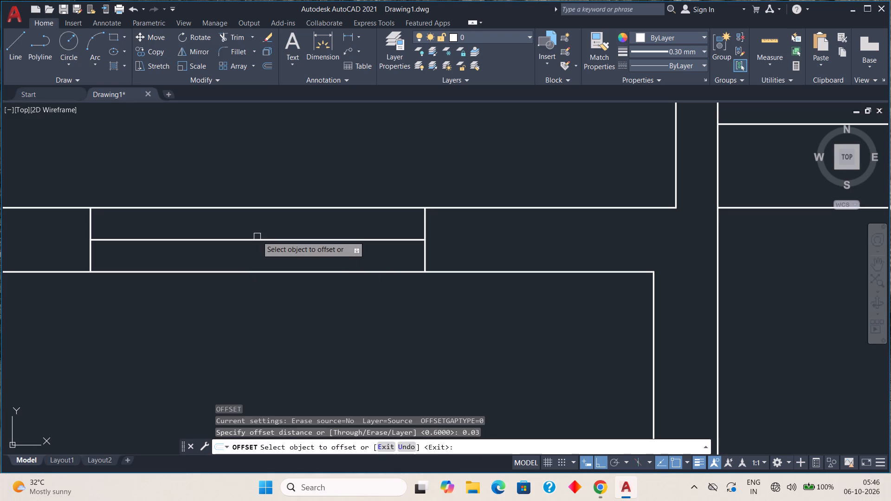
pyautogui.click(257, 239)
pyautogui.click(253, 250)
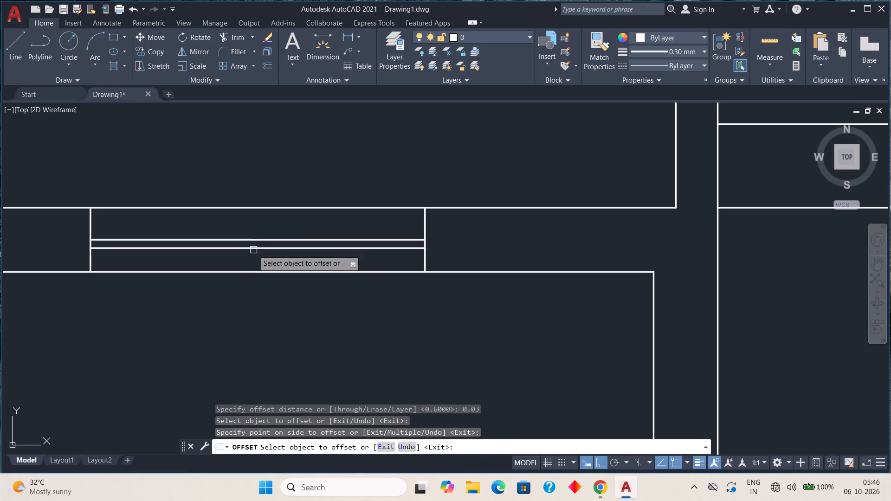
pyautogui.click(258, 240)
pyautogui.click(265, 223)
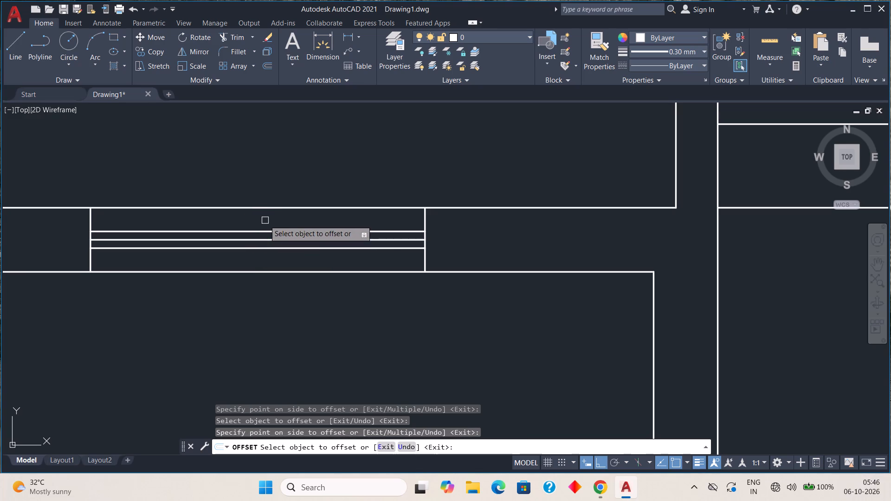
pyautogui.press('Escape')
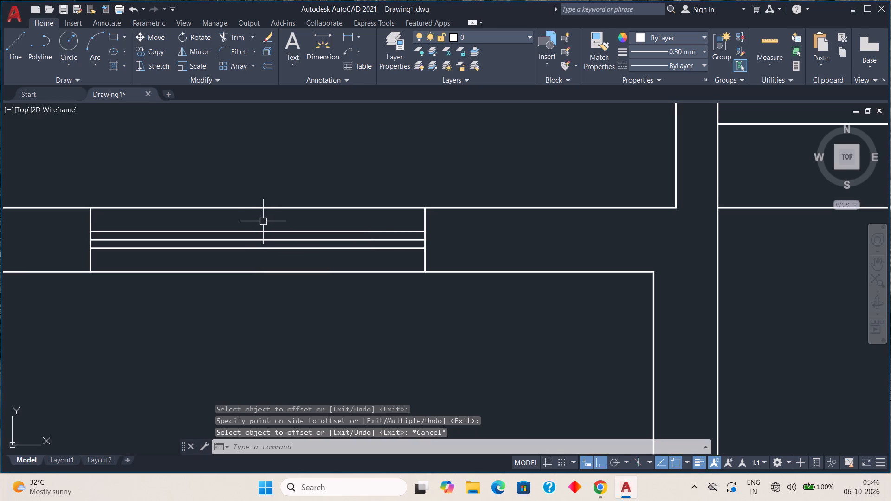
# Erase the original centre line between the two offset lines in the bottom wall opening.
pyautogui.scroll(2, 255, 242)
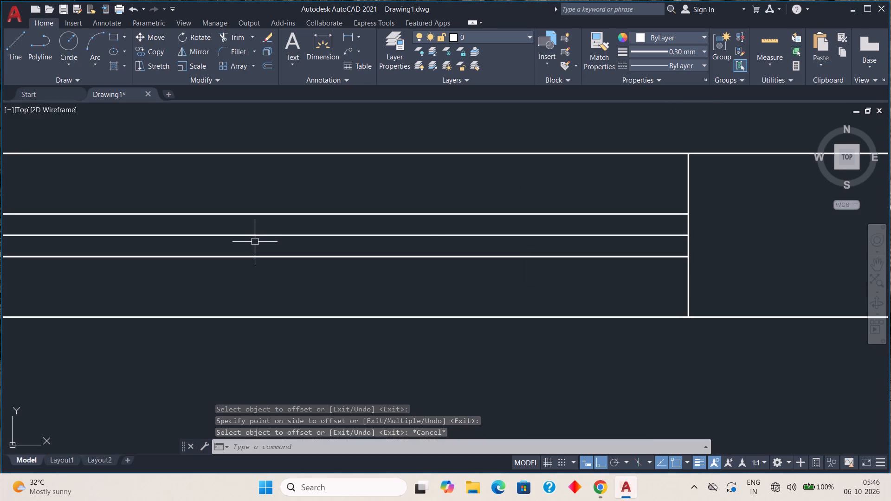
pyautogui.scroll(-2, 255, 242)
pyautogui.scroll(2, 255, 242)
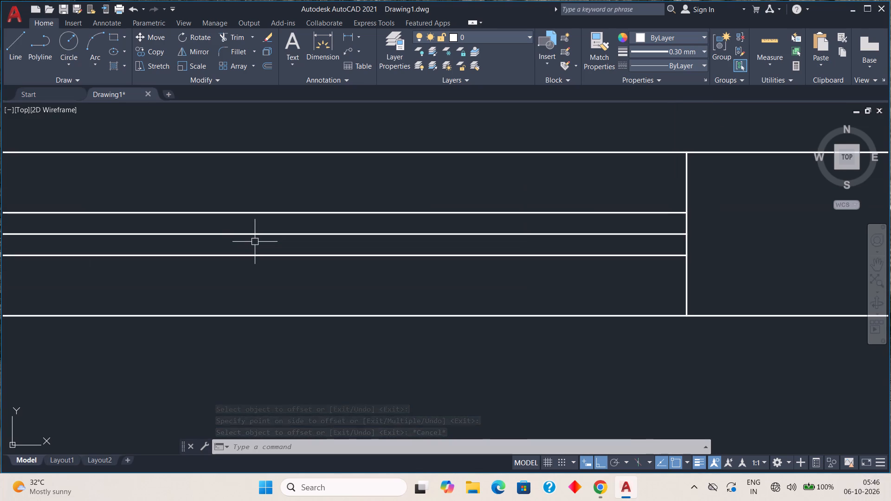
pyautogui.scroll(-1, 255, 242)
pyautogui.click(257, 238)
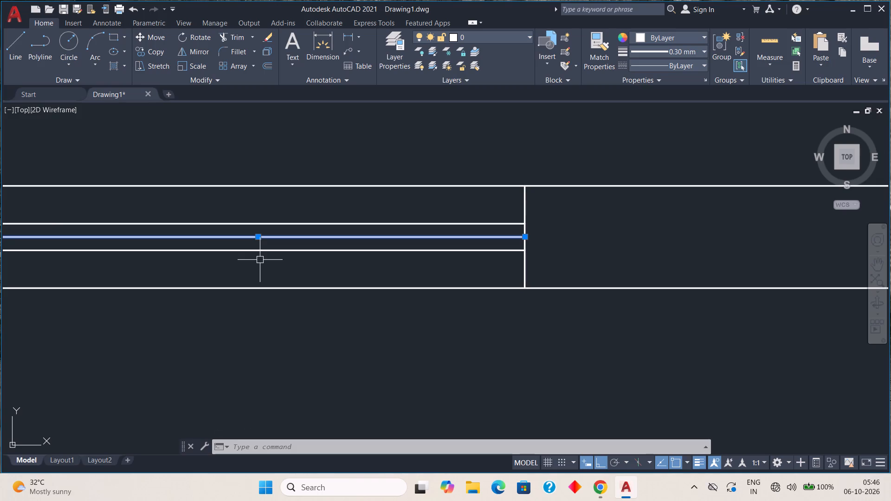
pyautogui.scroll(-3, 539, 263)
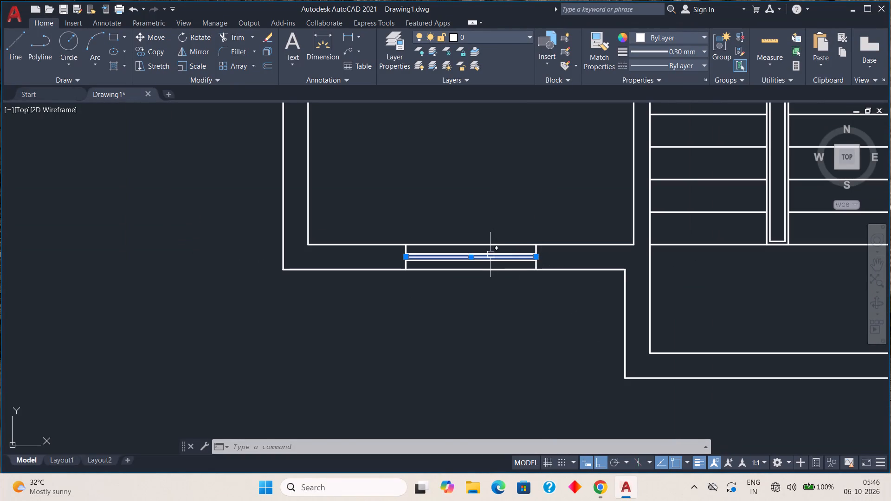
pyautogui.press('Delete')
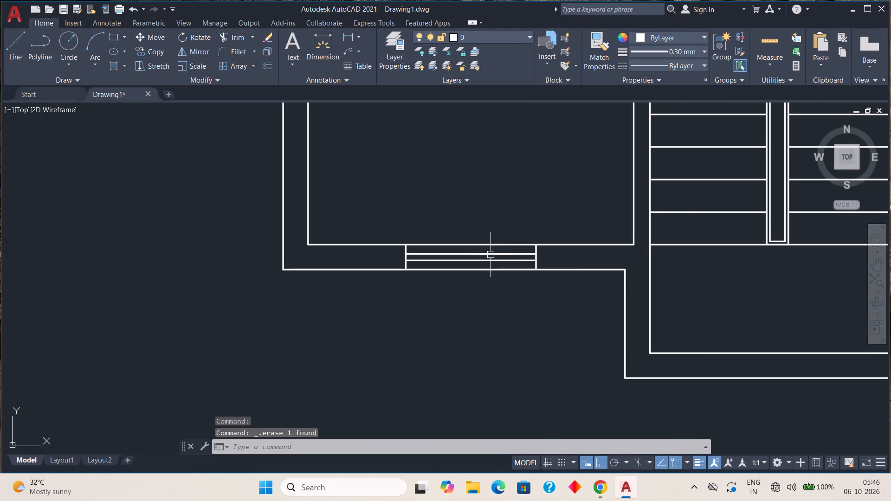
# Draw a horizontal line across the lower left room's left outer wall from its inner line's midpoint.
pyautogui.scroll(-1, 469, 210)
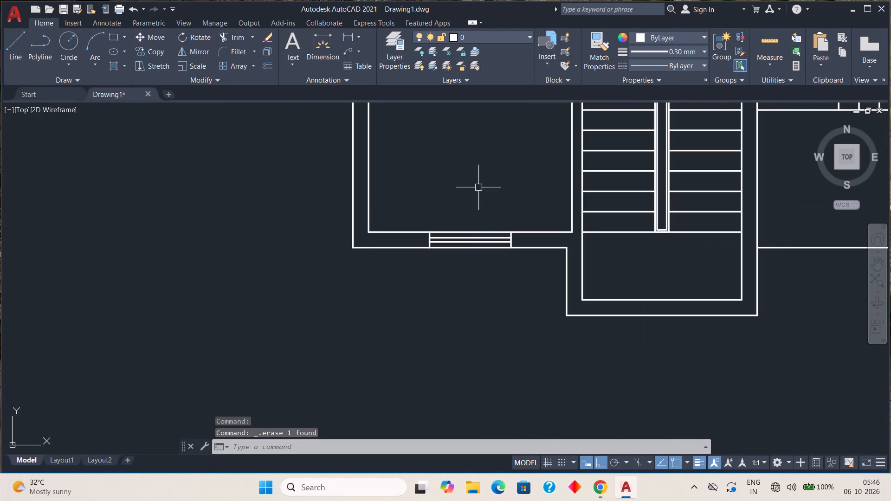
pyautogui.moveTo(468, 209); pyautogui.dragTo(426, 319, button='middle')
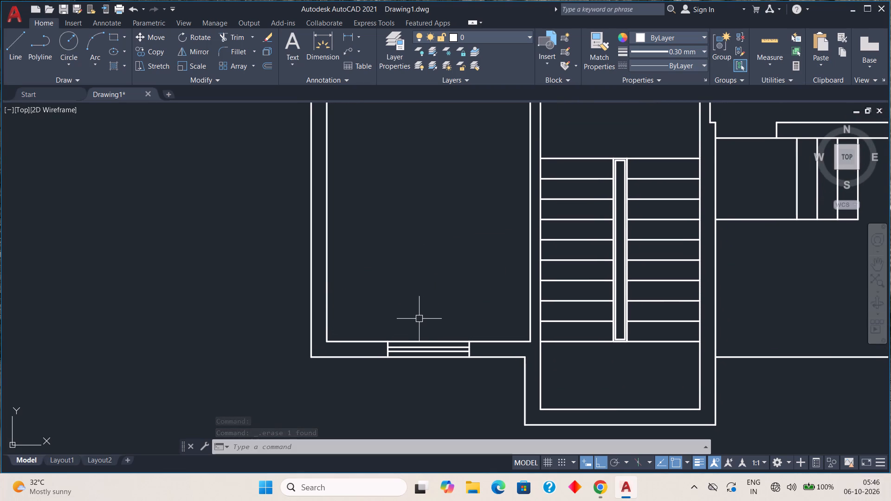
pyautogui.scroll(-1, 361, 223)
pyautogui.moveTo(371, 225); pyautogui.dragTo(358, 276, button='middle')
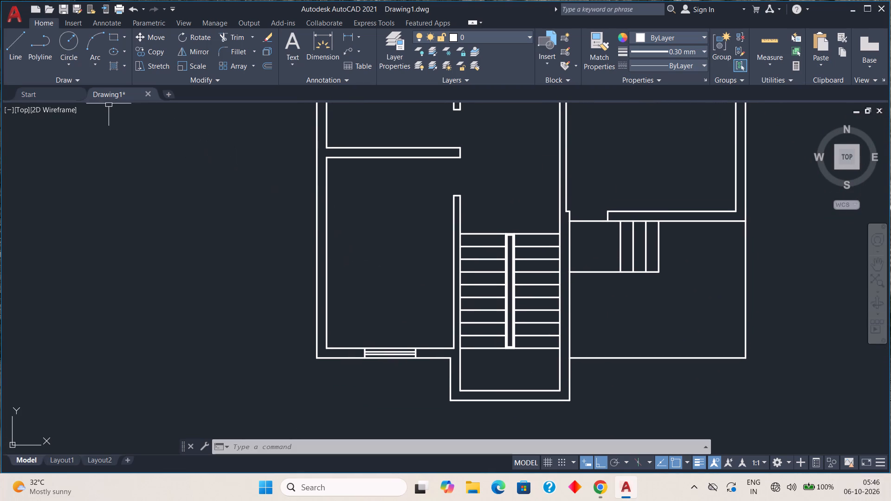
pyautogui.click(15, 49)
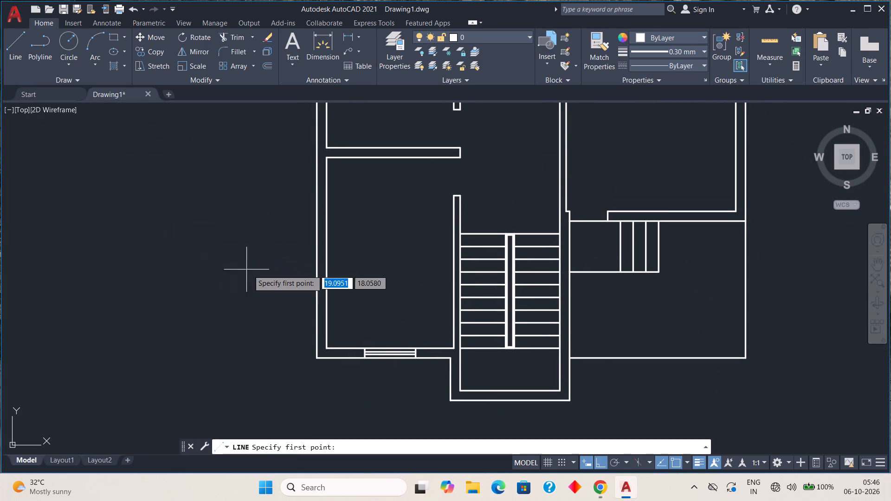
pyautogui.click(324, 252)
pyautogui.scroll(3, 291, 249)
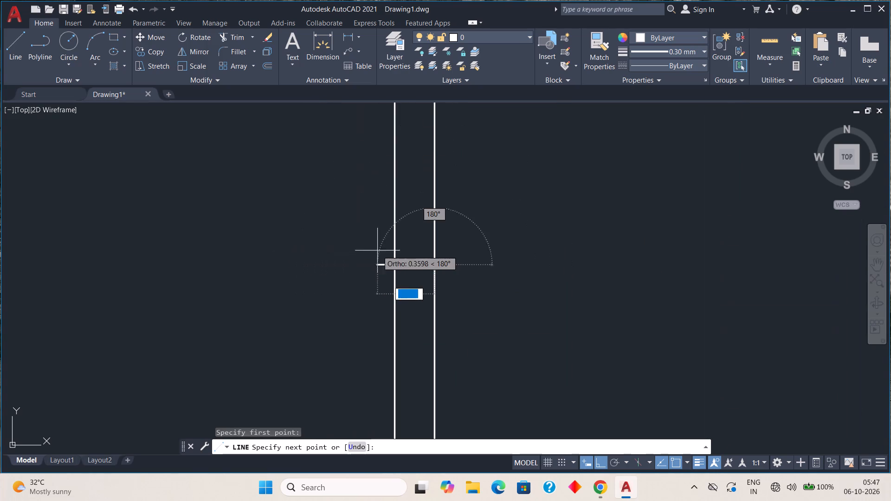
pyautogui.click(393, 266)
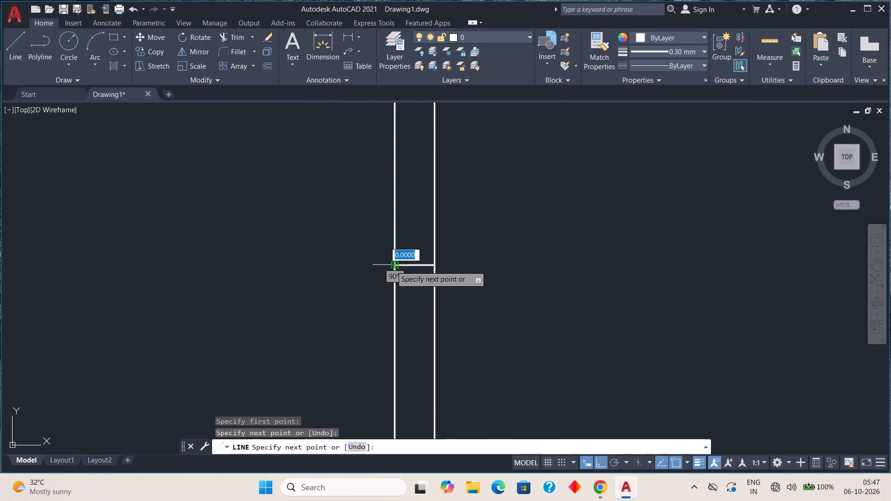
pyautogui.press('Escape')
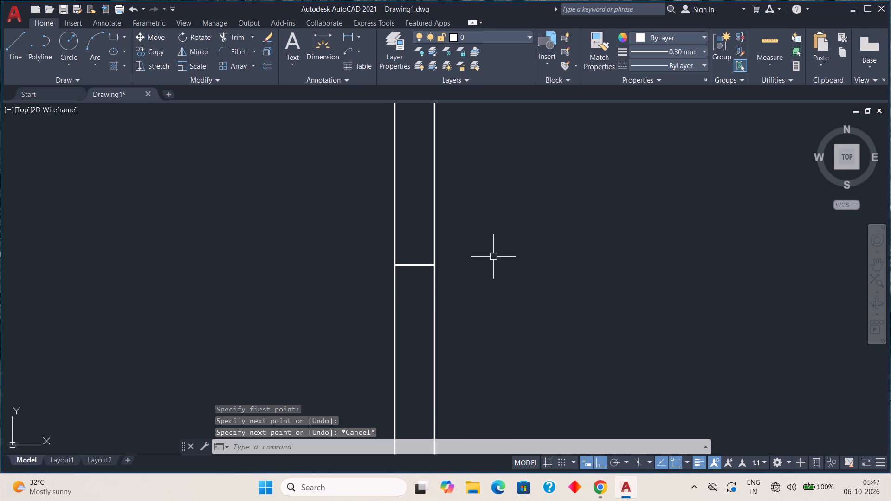
# Offset the horizontal line across the lower left room's left outer wall by 0.75 upward and downward.
pyautogui.scroll(-2, 571, 193)
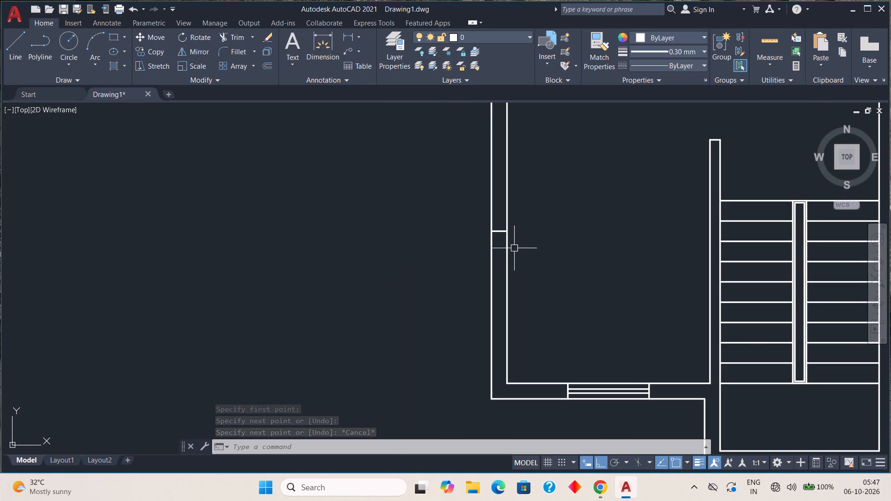
pyautogui.scroll(-1, 532, 245)
pyautogui.moveTo(521, 212); pyautogui.dragTo(493, 263, button='middle')
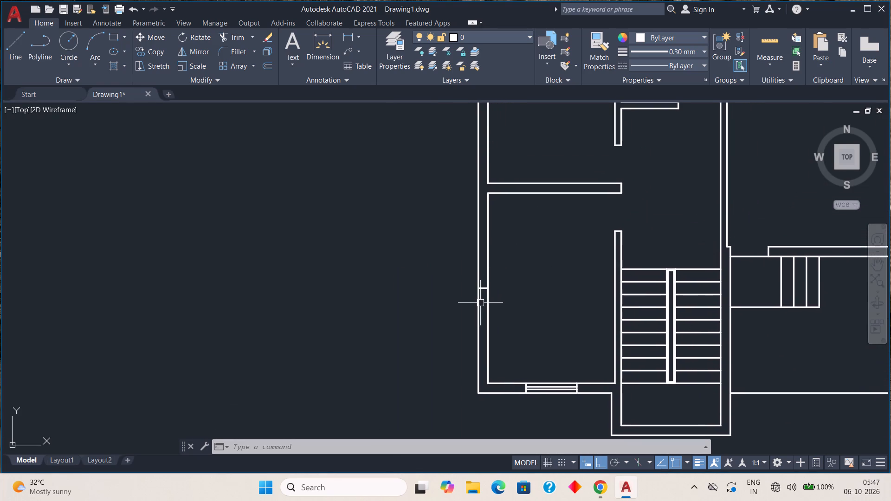
pyautogui.scroll(3, 487, 289)
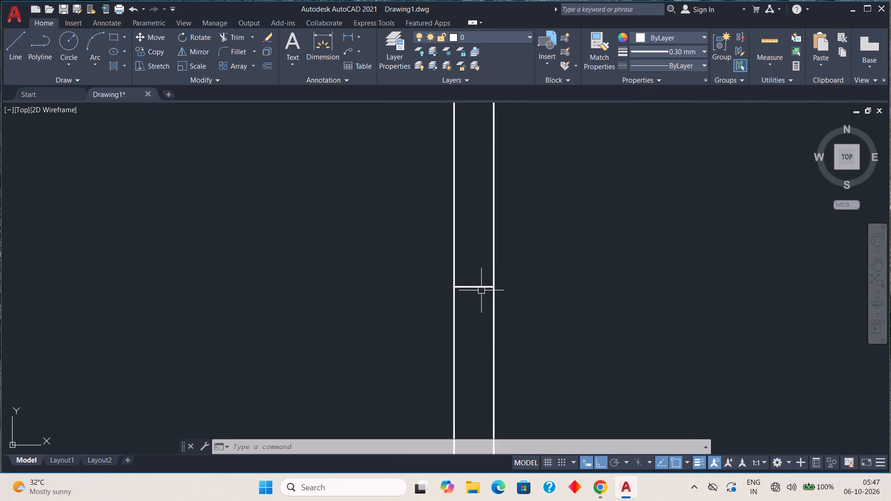
pyautogui.press('o')
pyautogui.press('Return')
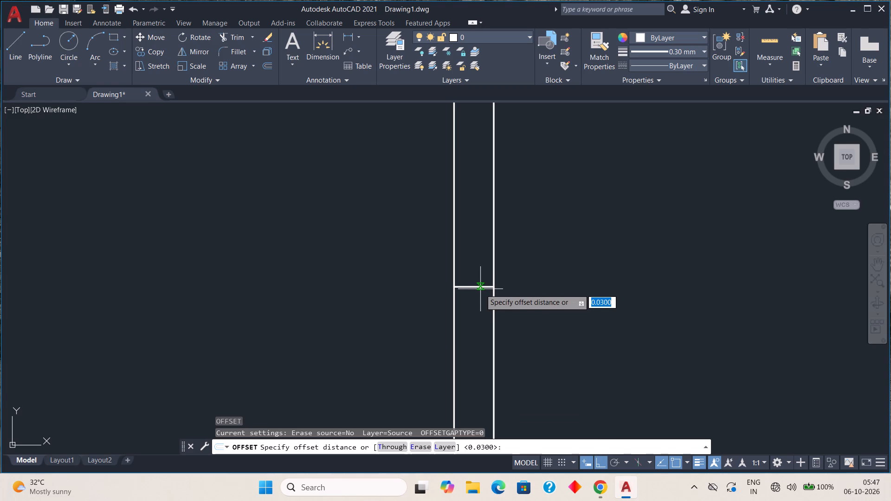
pyautogui.press('.')
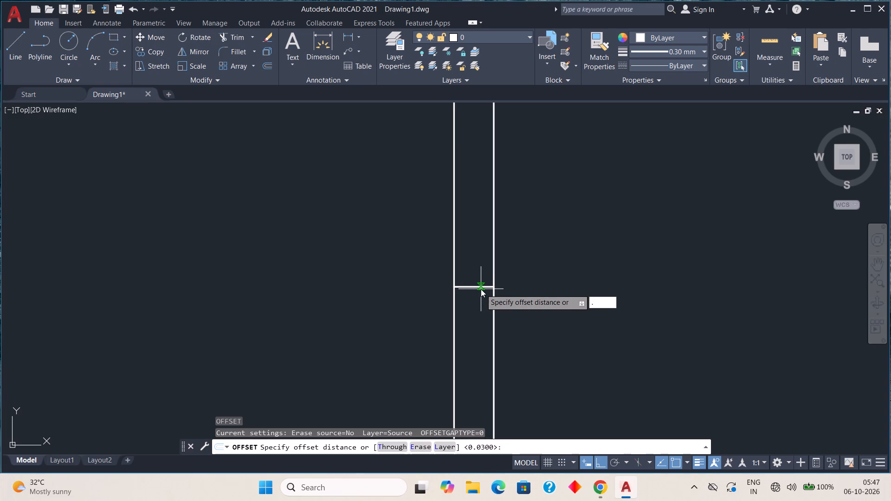
pyautogui.press('7')
pyautogui.press('5')
pyautogui.press('Return')
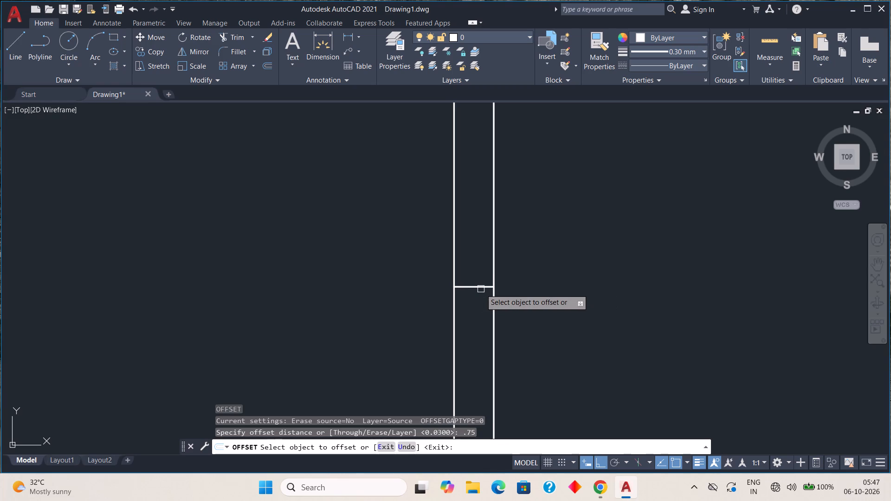
pyautogui.click(482, 286)
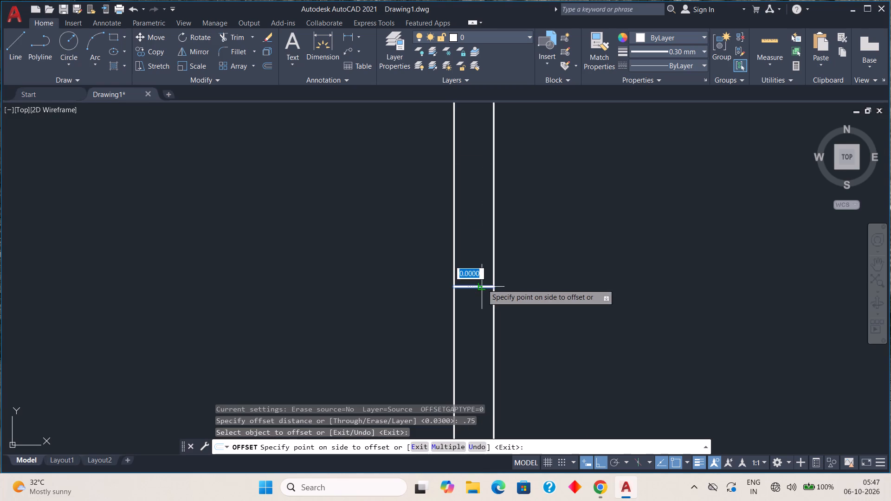
pyautogui.click(484, 234)
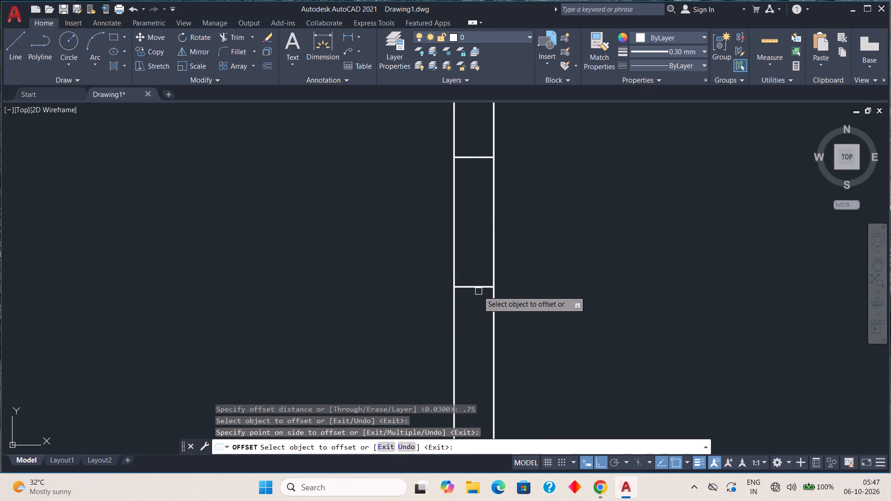
pyautogui.click(477, 285)
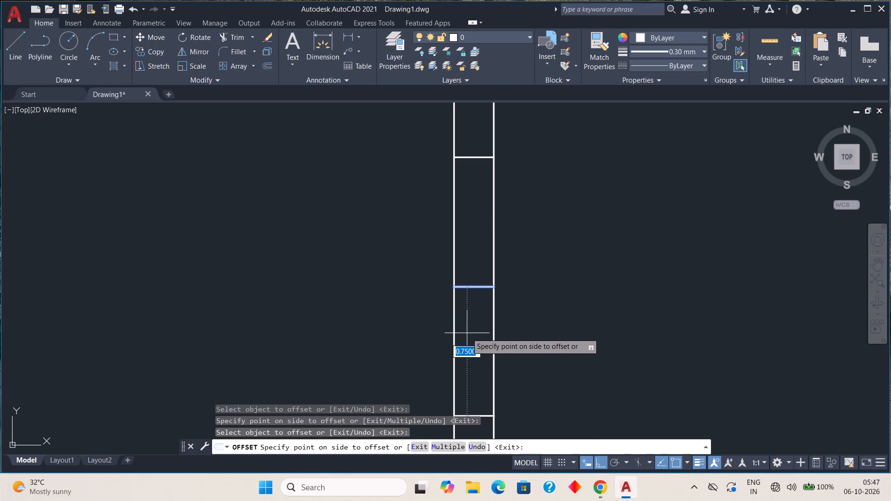
pyautogui.click(474, 334)
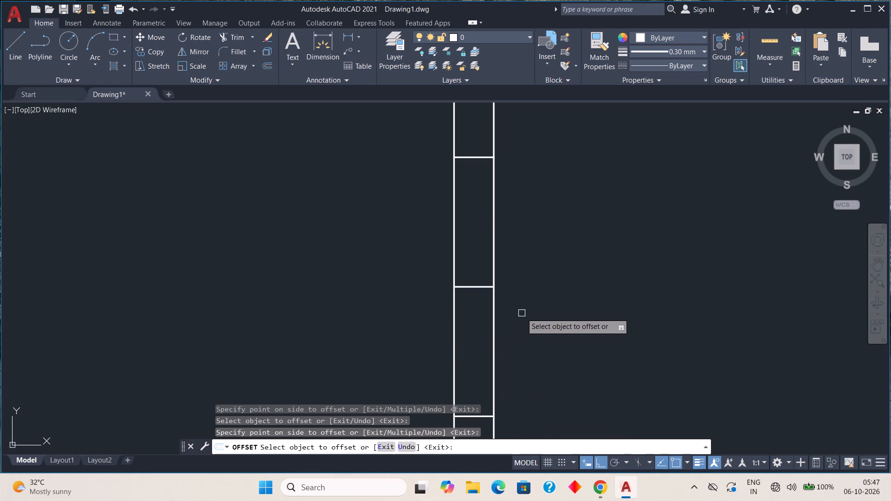
pyautogui.press('Escape')
# Draw a vertical centre line in the left wall opening, from the upper offset line's midpoint to the lower one's midpoint.
pyautogui.scroll(-2, 520, 307)
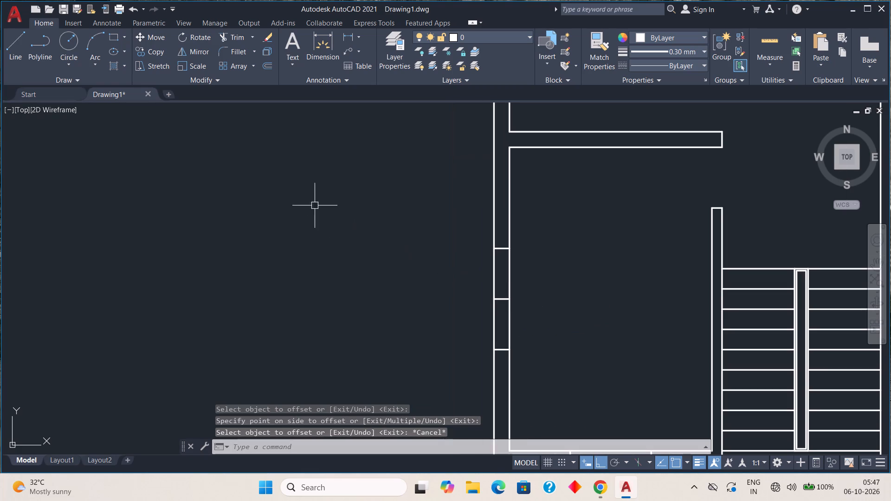
pyautogui.click(14, 59)
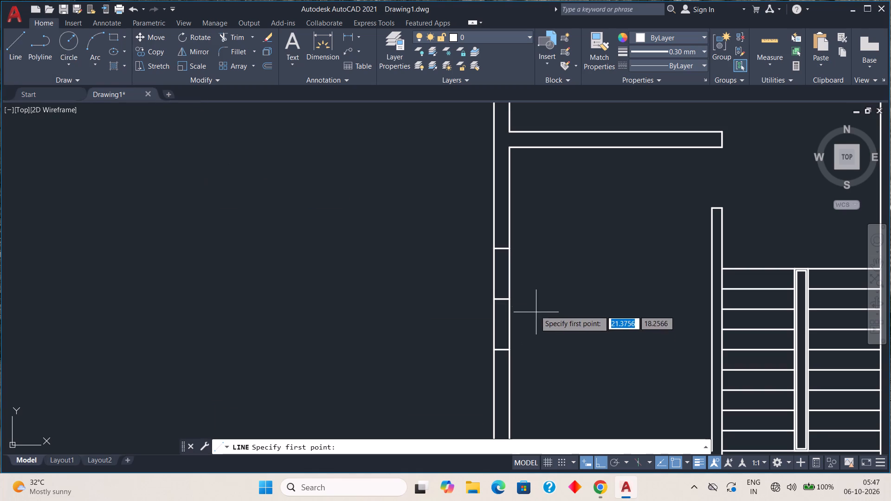
pyautogui.scroll(2, 530, 289)
pyautogui.click(458, 190)
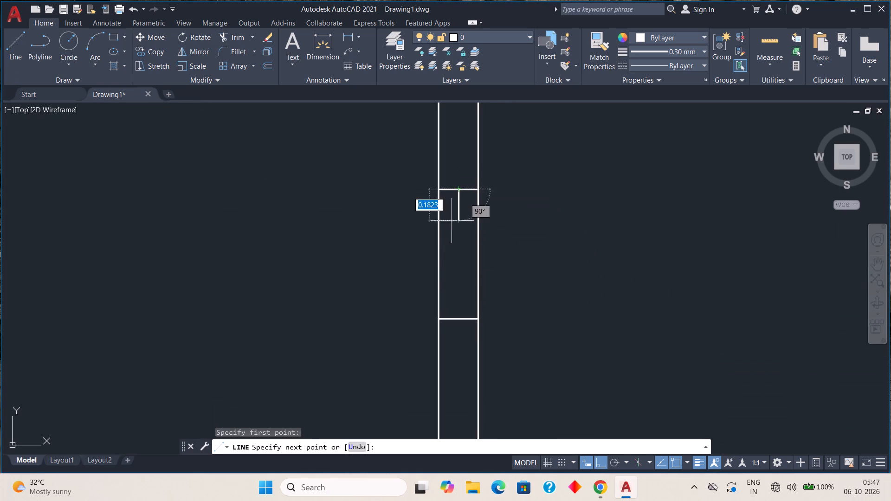
pyautogui.scroll(-1, 475, 370)
pyautogui.moveTo(472, 376); pyautogui.dragTo(481, 248, button='middle')
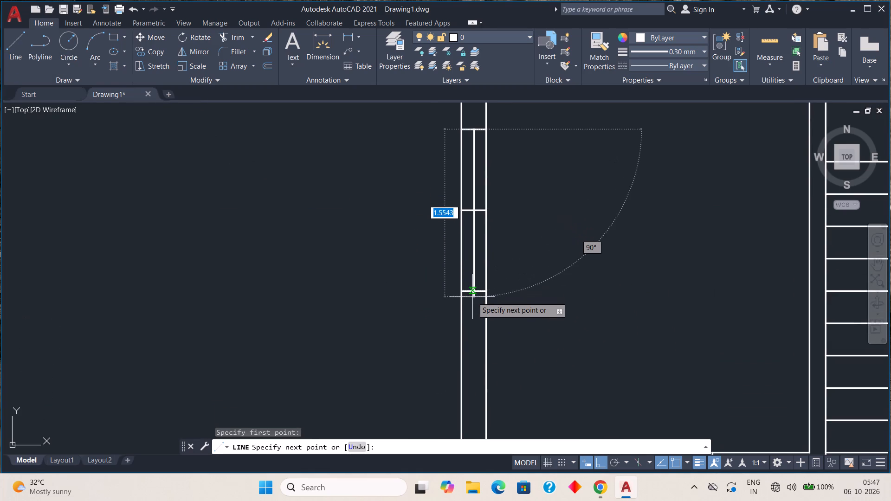
pyautogui.click(475, 288)
pyautogui.press('Escape')
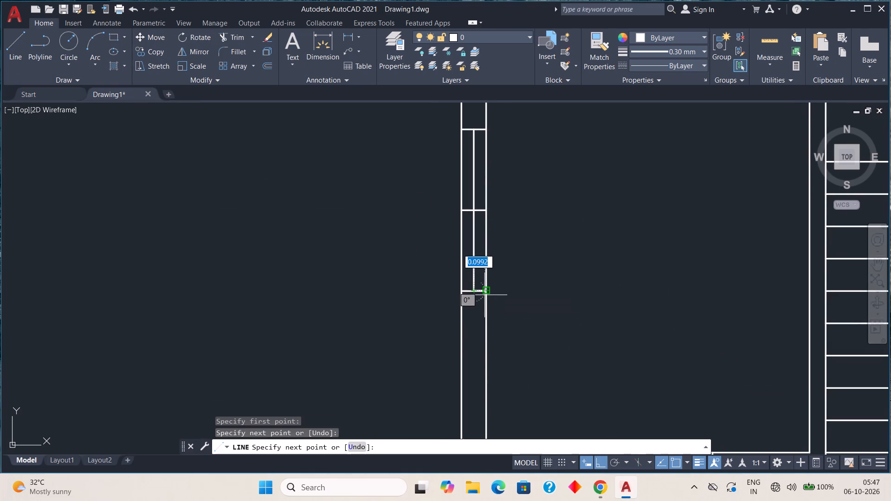
# Offset the left wall opening's vertical centre line by 0.03 to both sides.
pyautogui.scroll(2, 484, 280)
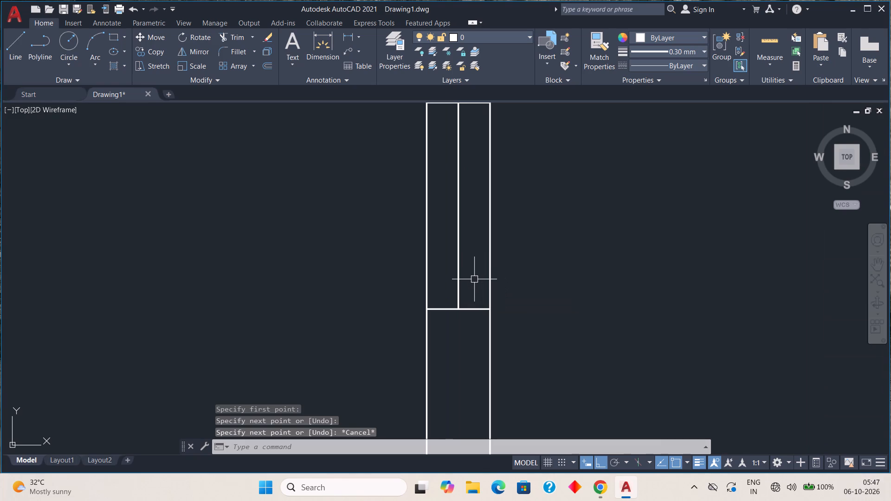
pyautogui.press('o')
pyautogui.press('Return')
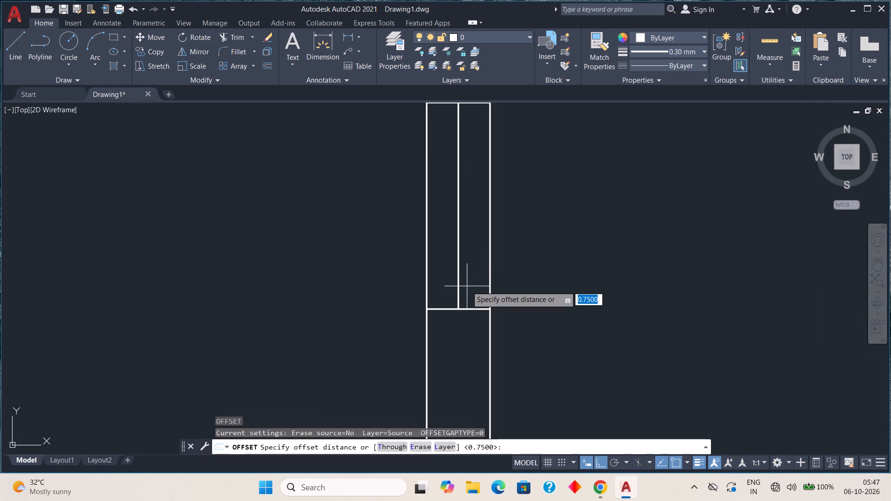
pyautogui.press('.')
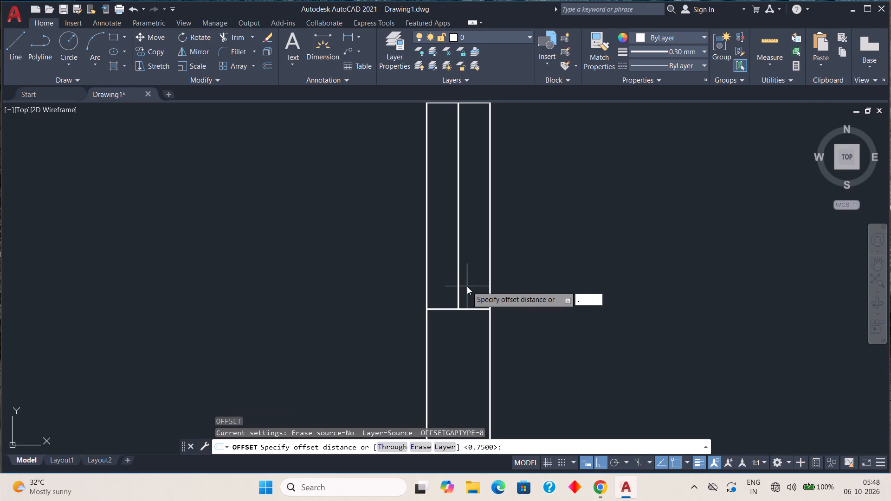
pyautogui.press('BackSpace')
pyautogui.press('0')
pyautogui.press('.')
pyautogui.write('03')
pyautogui.press('space')
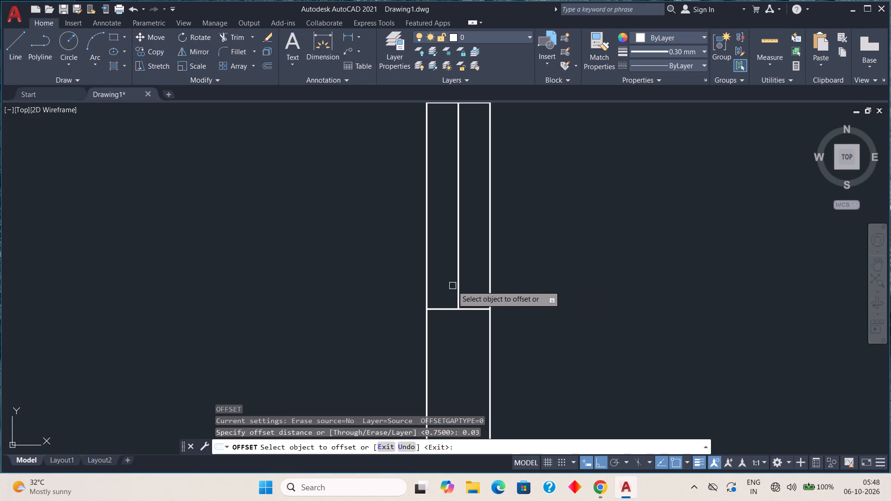
pyautogui.click(460, 270)
pyautogui.click(469, 272)
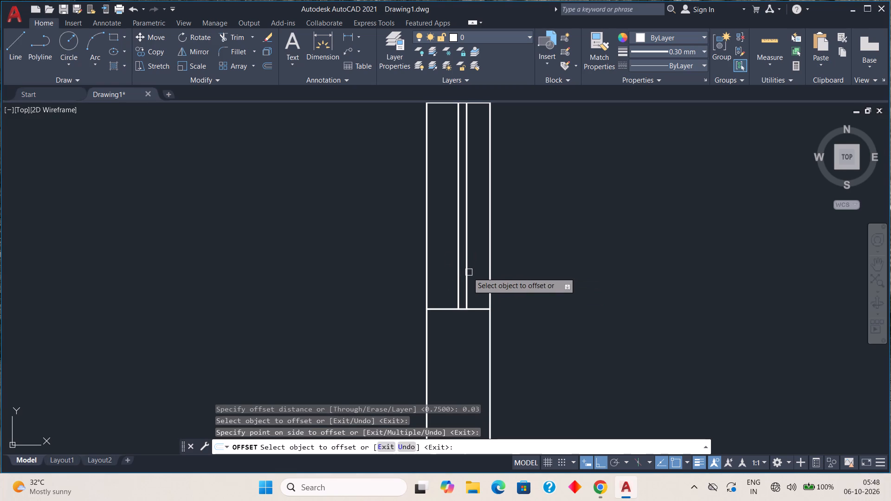
pyautogui.click(458, 274)
pyautogui.click(435, 280)
pyautogui.scroll(-1, 496, 245)
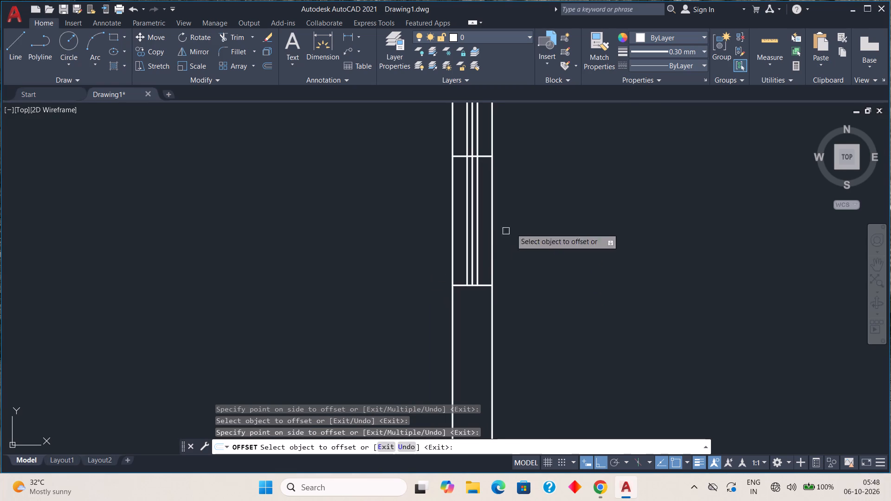
pyautogui.moveTo(552, 199); pyautogui.dragTo(506, 308, button='middle')
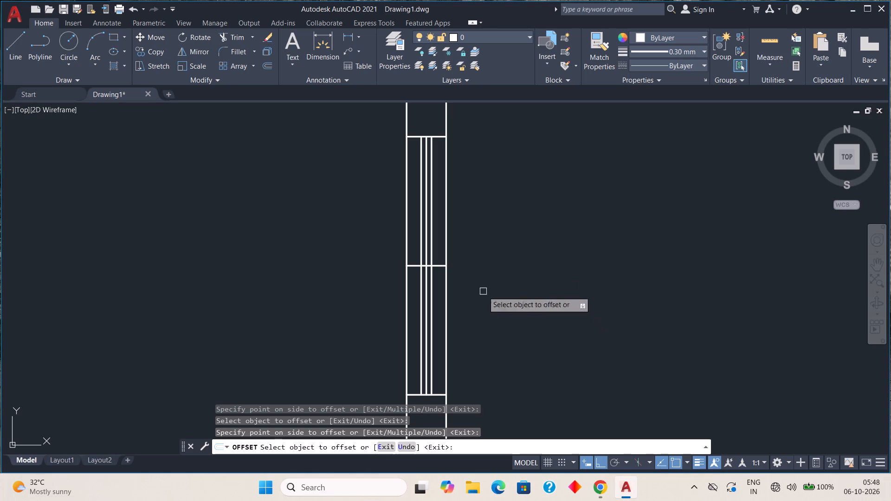
pyautogui.press('Escape')
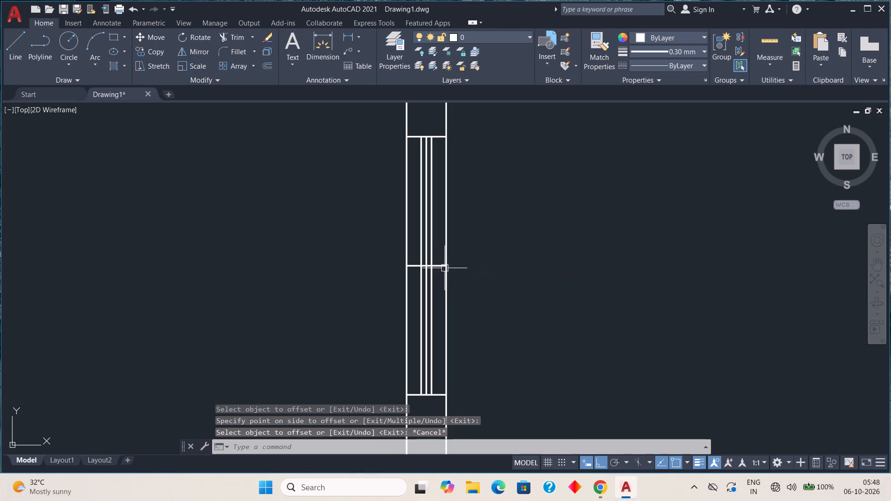
# Erase the middle horizontal line and the original vertical centre line inside the left wall opening.
pyautogui.scroll(2, 442, 270)
pyautogui.click(426, 260)
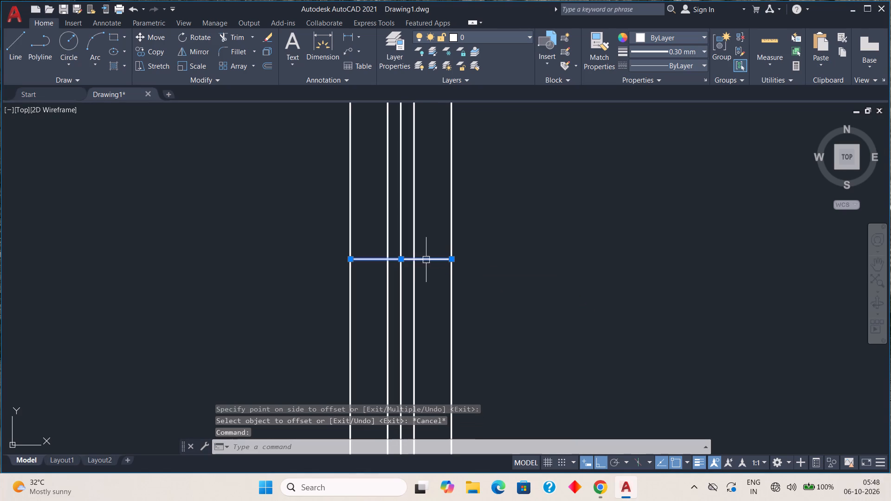
pyautogui.click(400, 282)
pyautogui.press('Delete')
# Start a new line with the Line command.
pyautogui.scroll(-3, 399, 296)
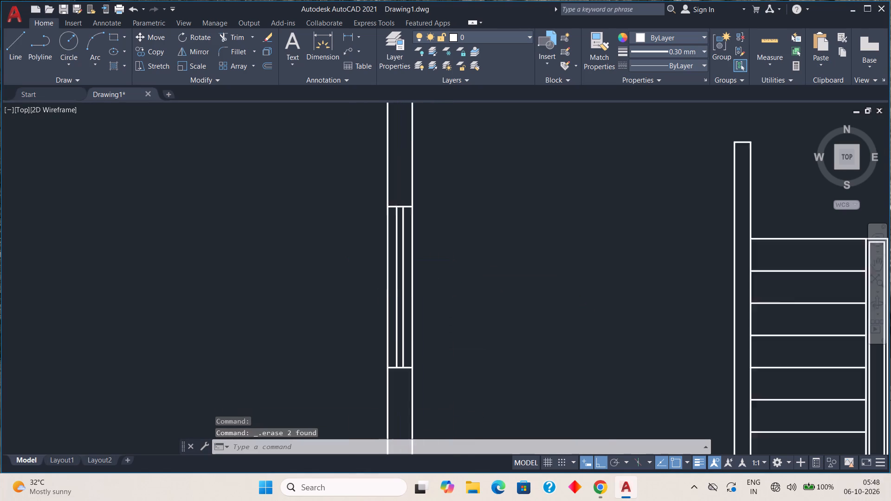
pyautogui.scroll(-1, 399, 296)
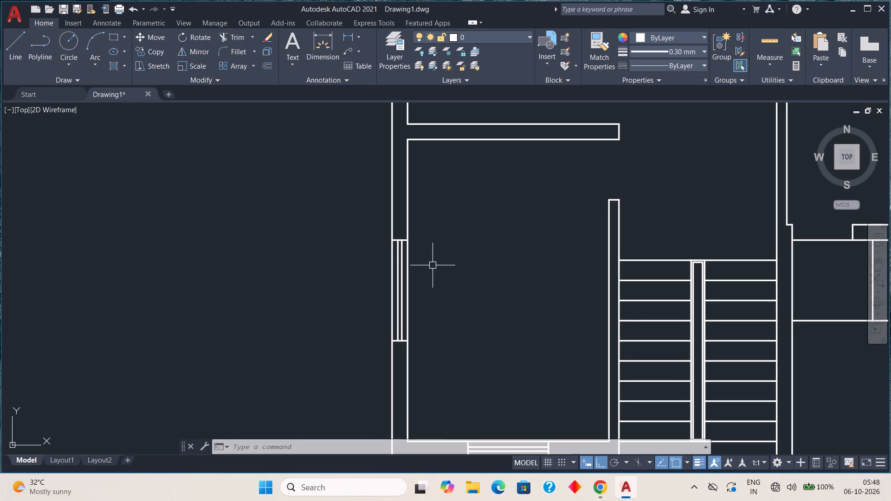
pyautogui.scroll(-1, 427, 251)
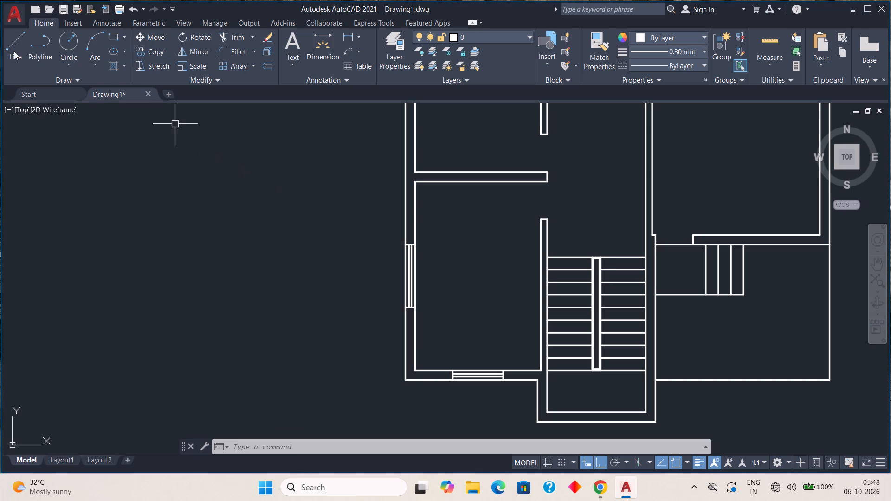
pyautogui.click(15, 53)
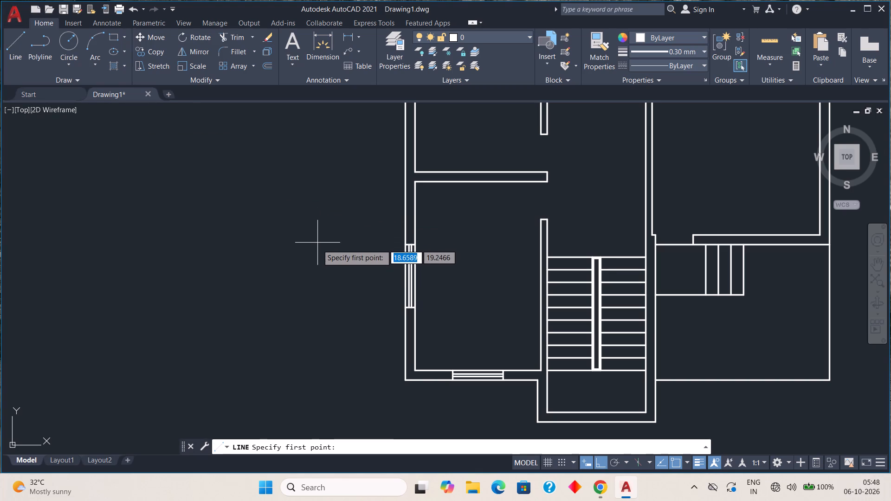
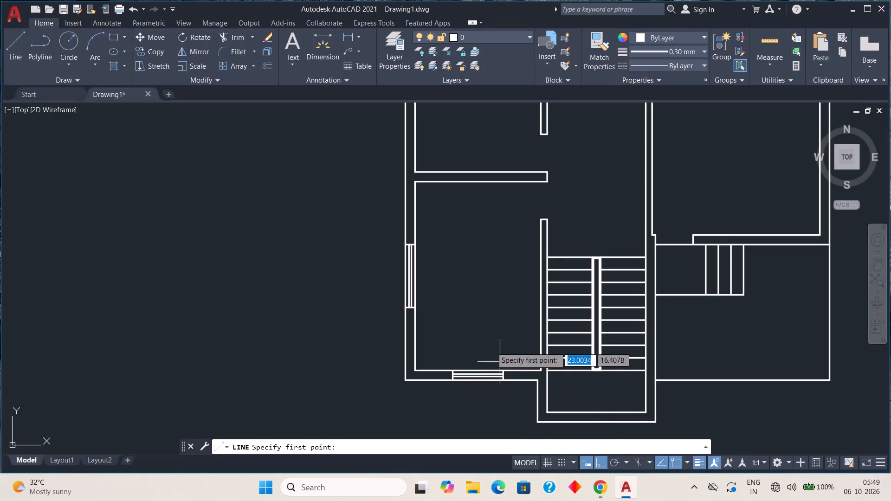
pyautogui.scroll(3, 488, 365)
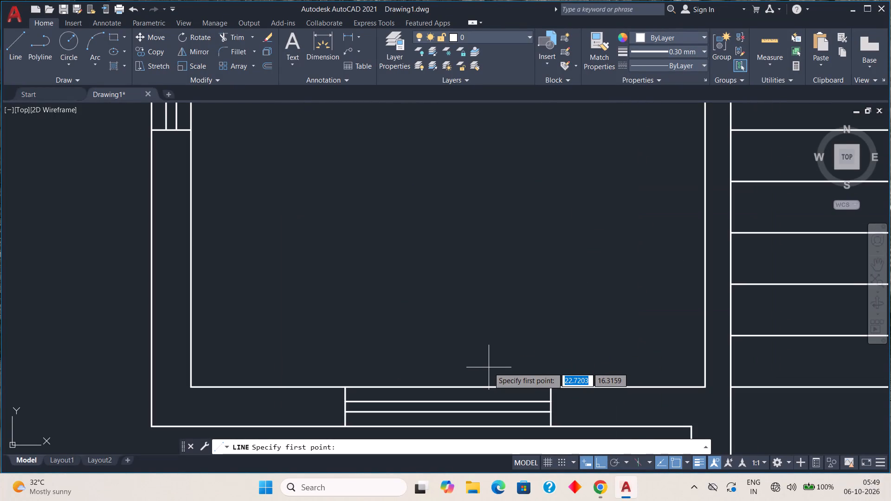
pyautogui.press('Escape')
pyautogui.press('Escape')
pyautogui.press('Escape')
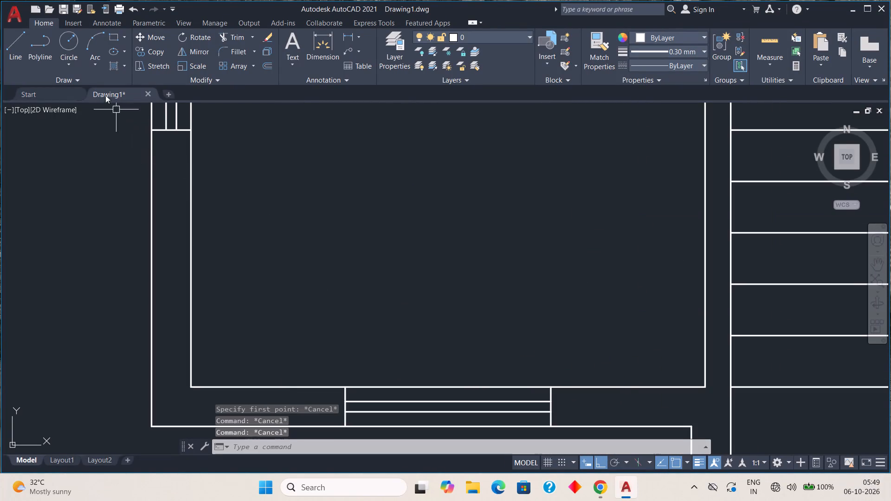
# Start a polyline near the bottom wall's window and set the current object colour to orange 242,103,34.
pyautogui.click(43, 46)
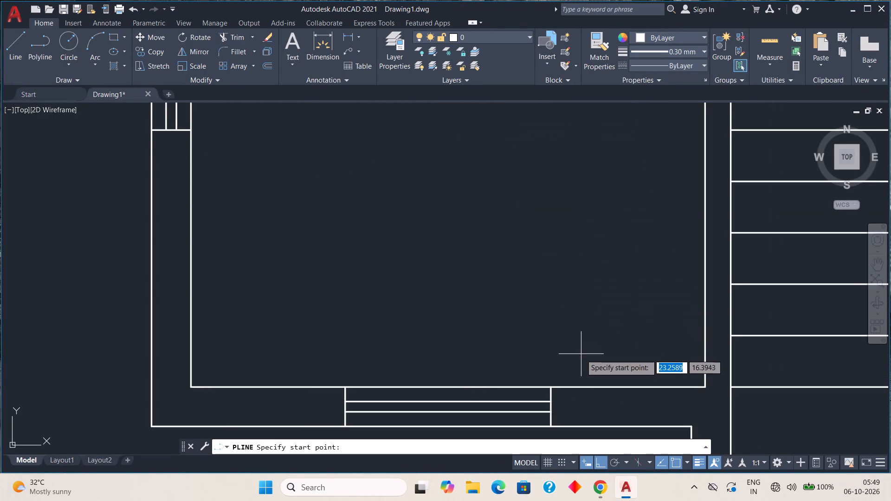
pyautogui.moveTo(581, 363); pyautogui.dragTo(527, 234, button='middle')
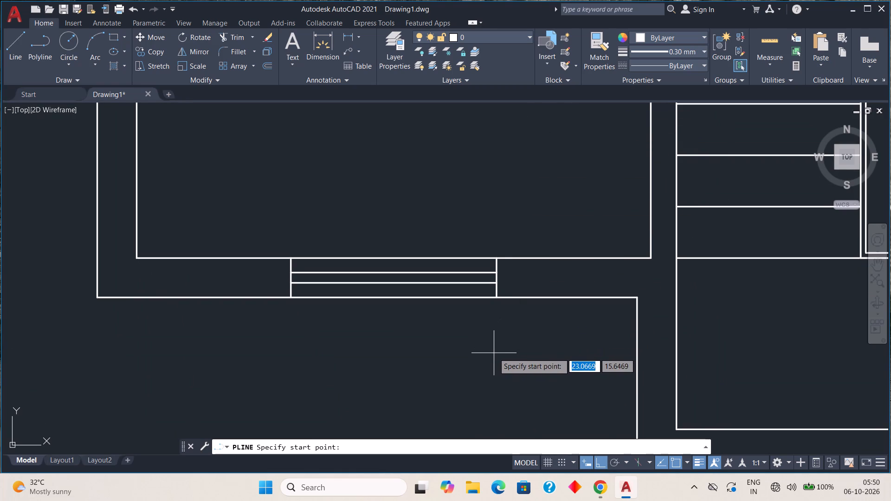
pyautogui.scroll(2, 499, 295)
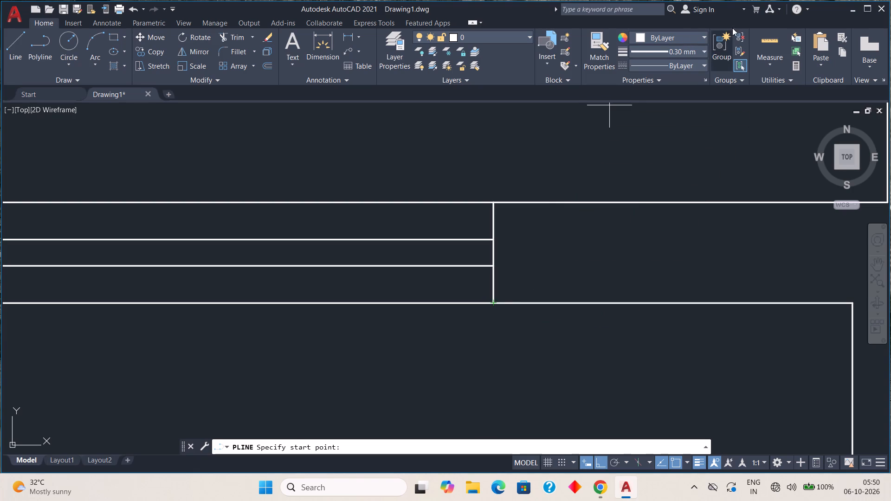
pyautogui.click(702, 33)
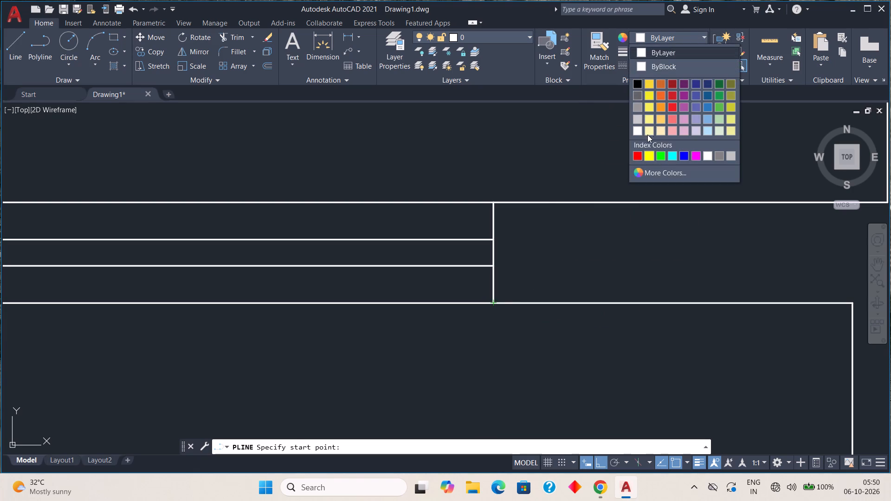
pyautogui.click(662, 93)
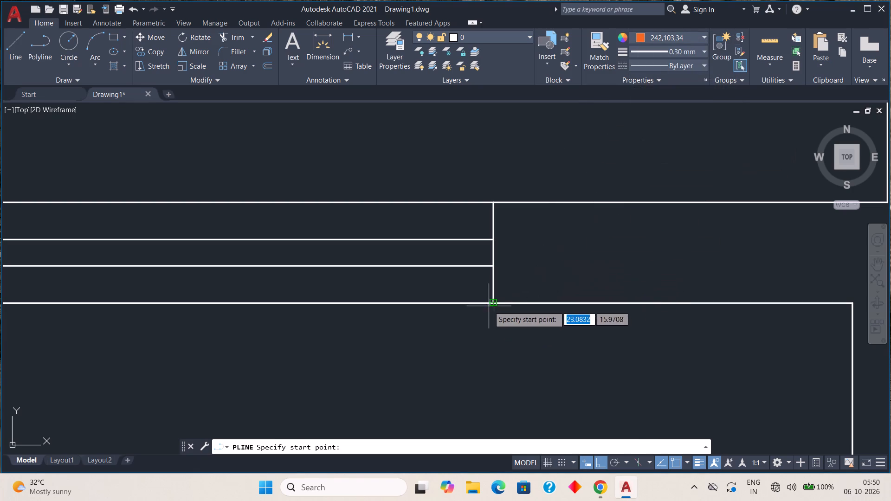
# Draw the polyline outside the bottom window from its right outer corner: 0.15 right, 0.45 down, 1.5 left, up to the wall, and to the left outer corner.
pyautogui.click(497, 301)
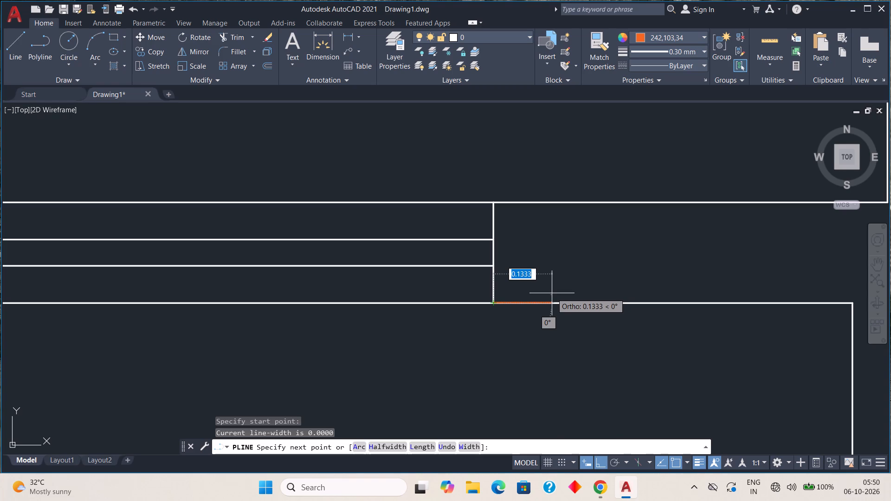
pyautogui.write('0.15')
pyautogui.press('Return')
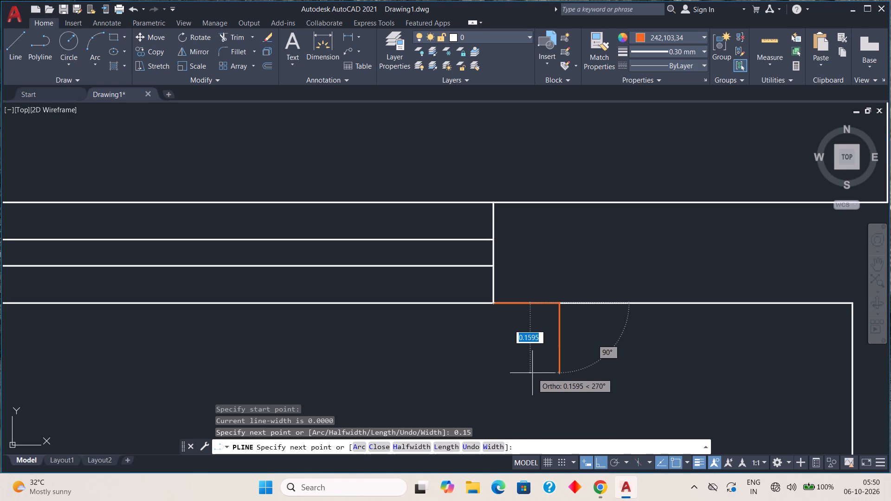
pyautogui.press('.')
pyautogui.write('45')
pyautogui.press('Return')
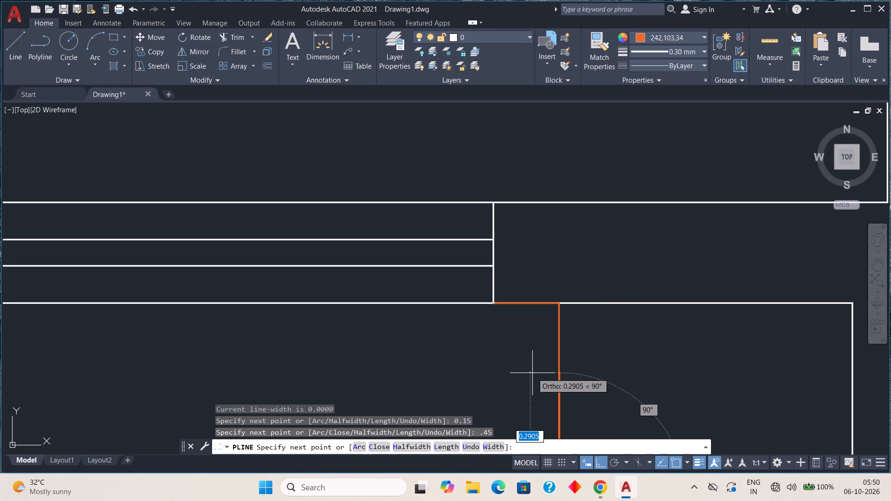
pyautogui.scroll(-2, 203, 330)
pyautogui.moveTo(206, 329); pyautogui.dragTo(249, 234, button='middle')
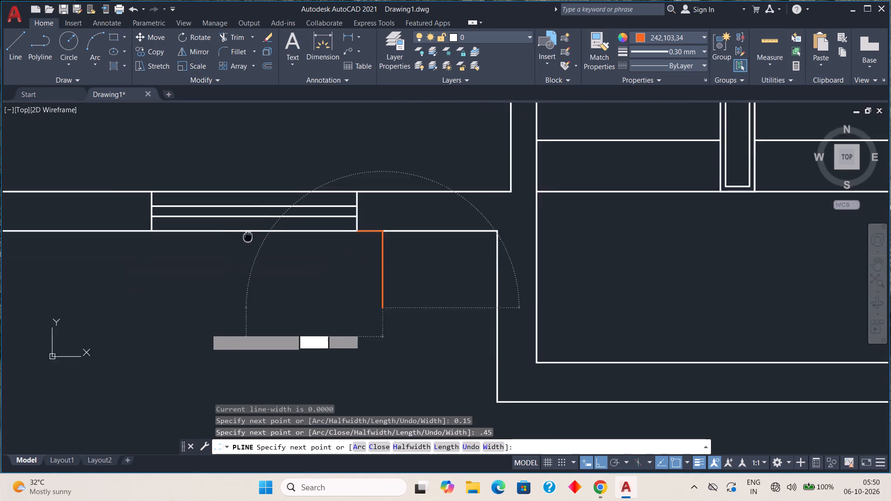
pyautogui.moveTo(249, 234); pyautogui.dragTo(252, 228, button='middle')
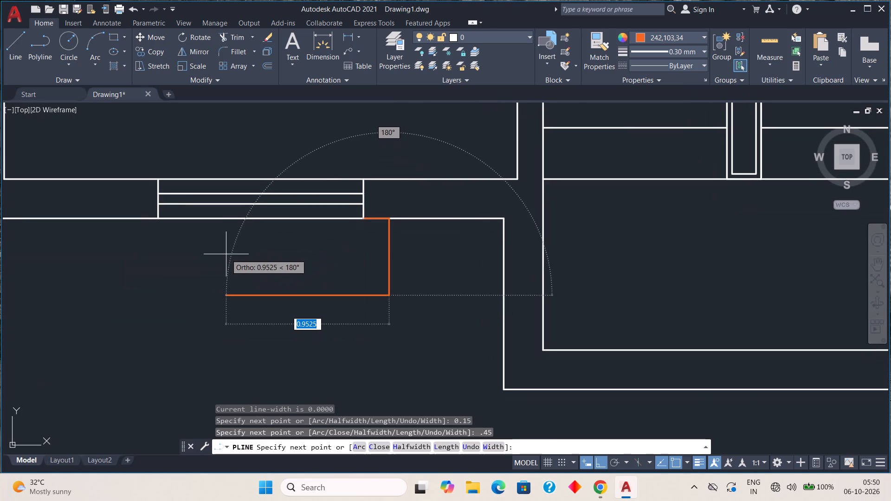
pyautogui.write('1.5')
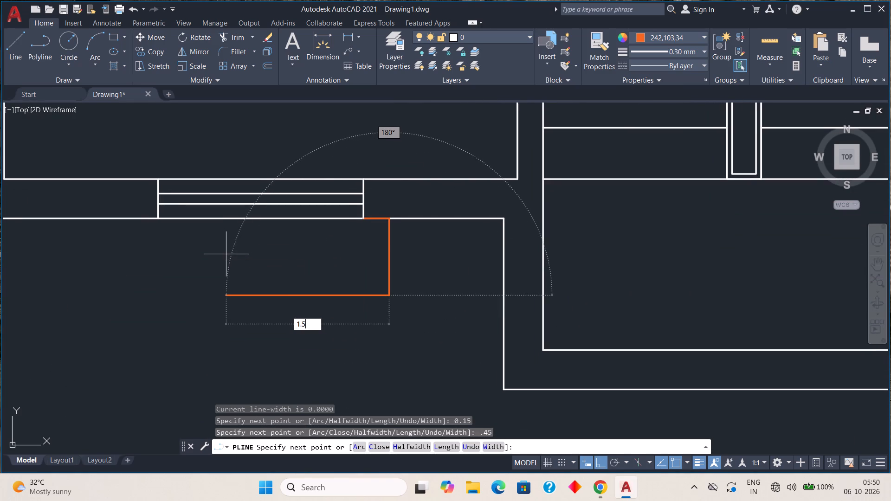
pyautogui.press('space')
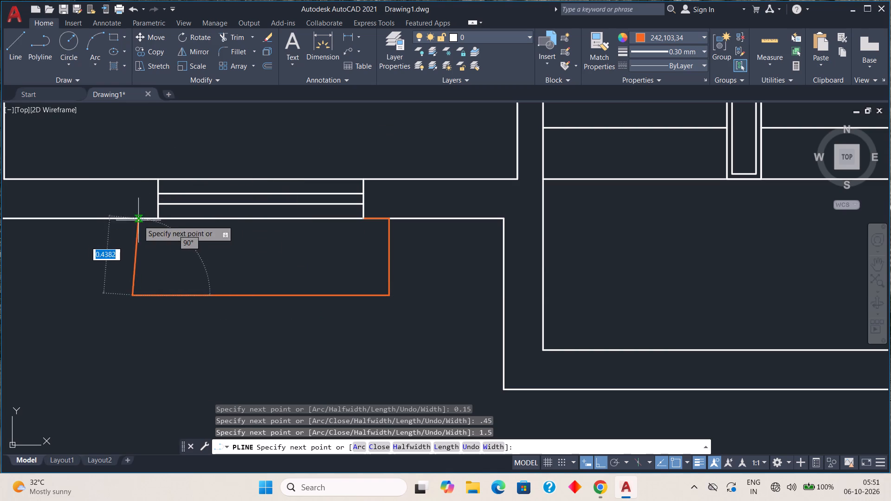
pyautogui.scroll(2, 127, 234)
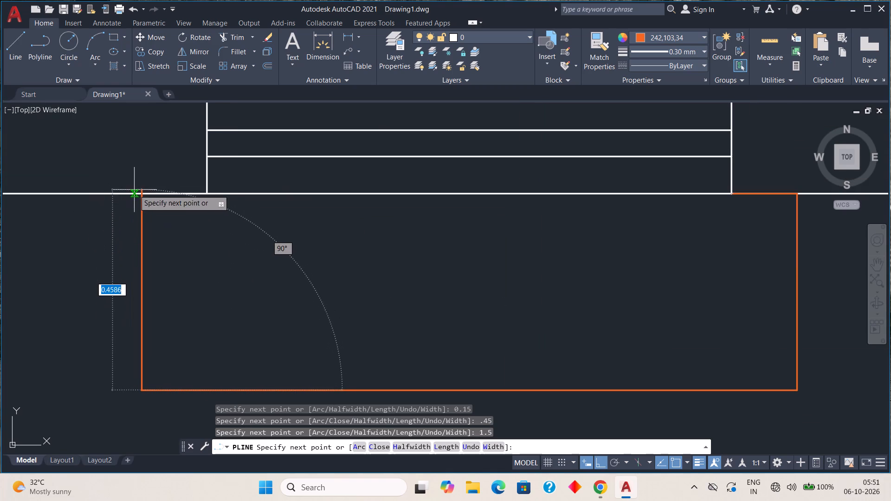
pyautogui.click(139, 196)
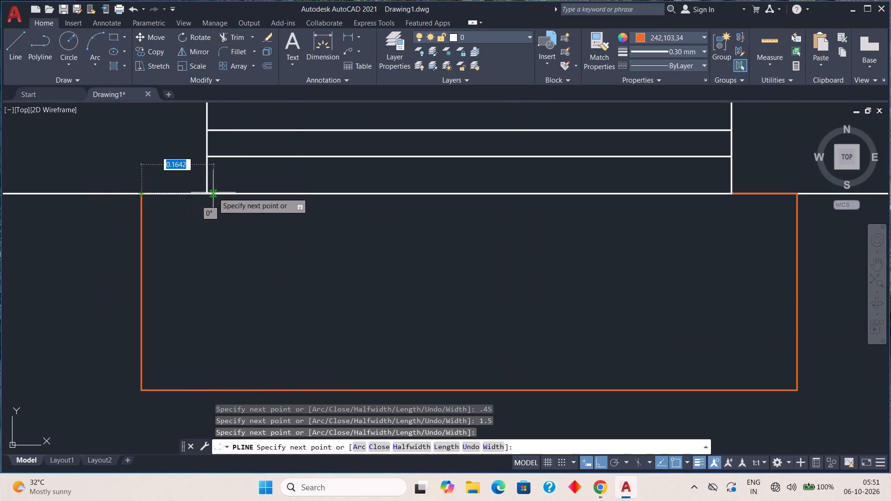
pyautogui.click(209, 192)
pyautogui.press('Escape')
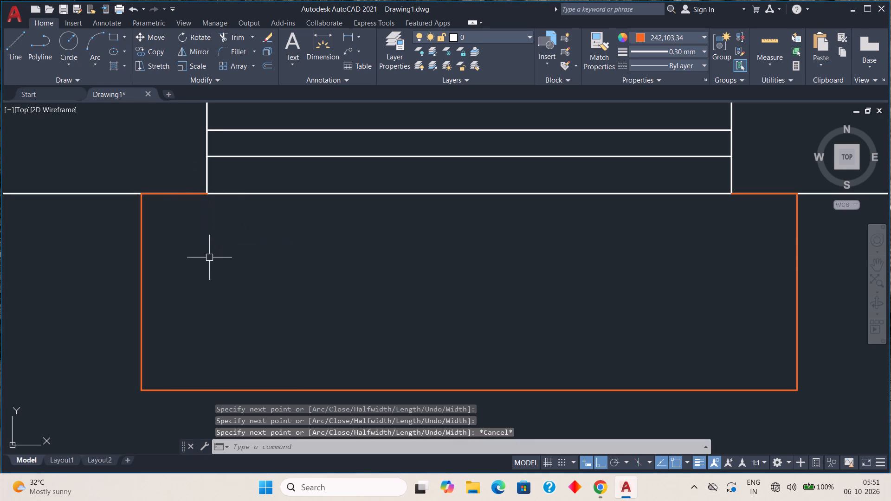
# Load the HIDDEN linetype from acad.lin into the drawing's linetype list.
pyautogui.click(141, 289)
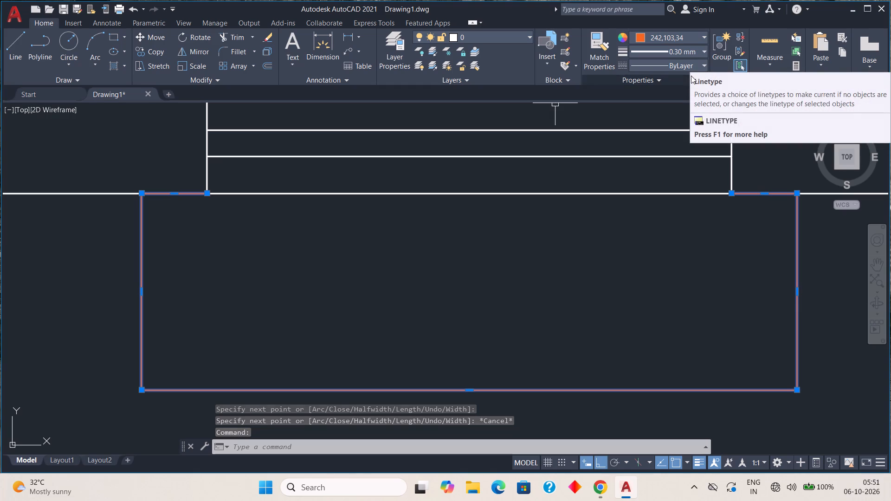
pyautogui.click(703, 63)
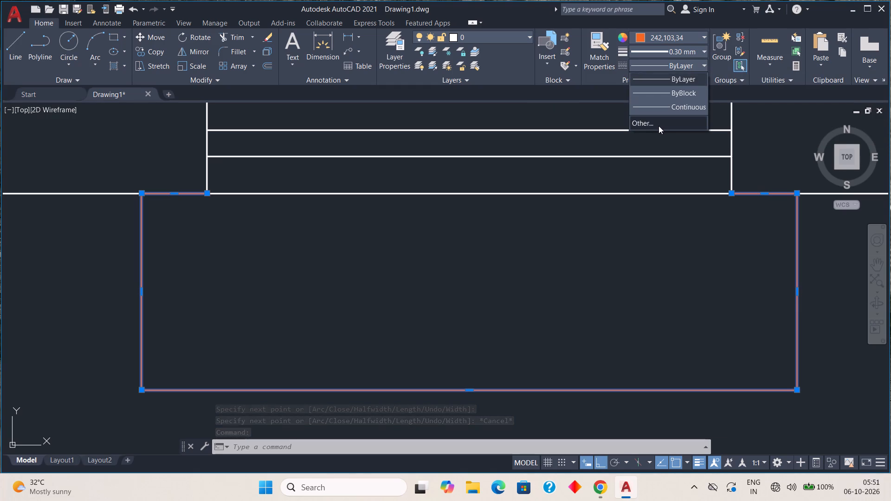
pyautogui.click(659, 125)
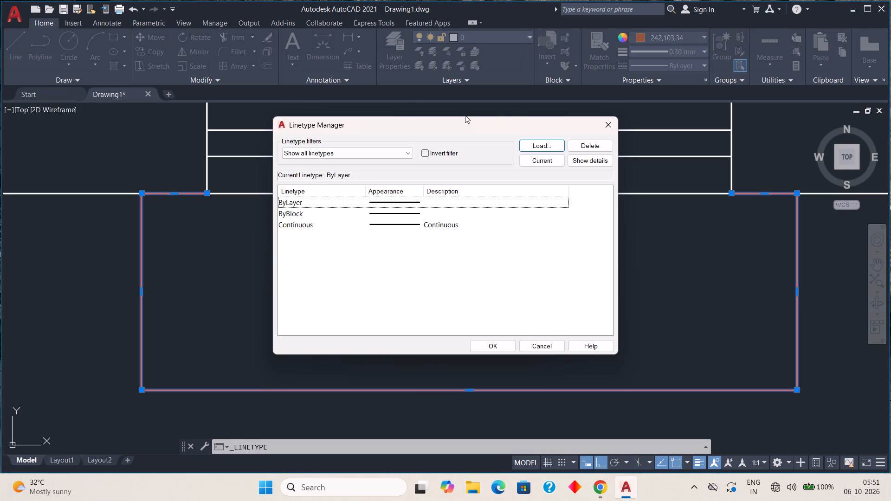
pyautogui.click(541, 147)
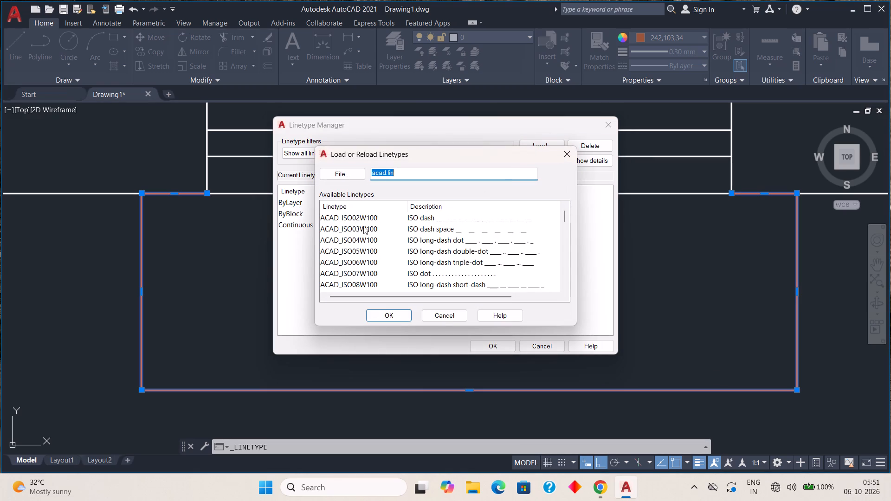
pyautogui.scroll(-6, 362, 227)
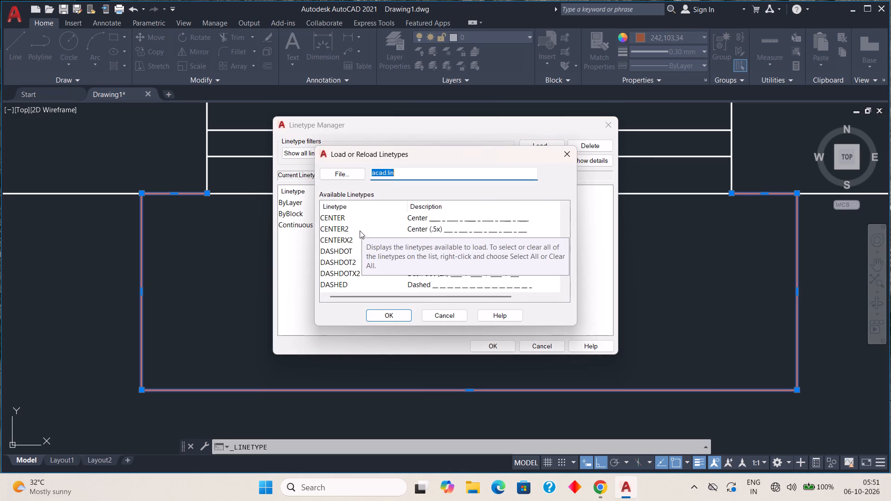
pyautogui.scroll(-4, 358, 234)
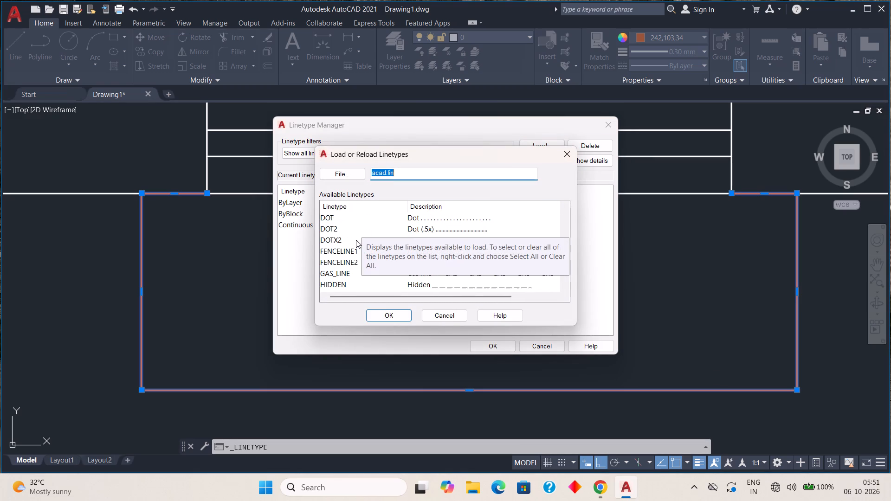
pyautogui.click(341, 283)
pyautogui.click(386, 312)
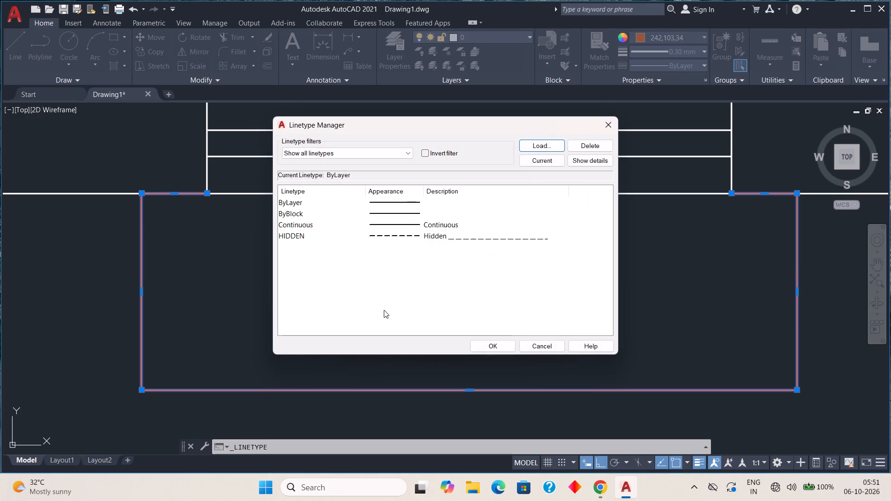
pyautogui.click(297, 236)
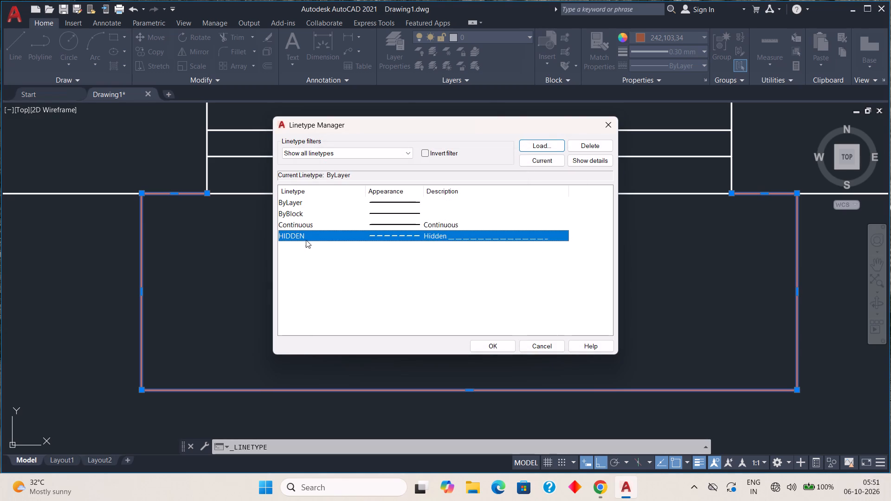
pyautogui.click(479, 344)
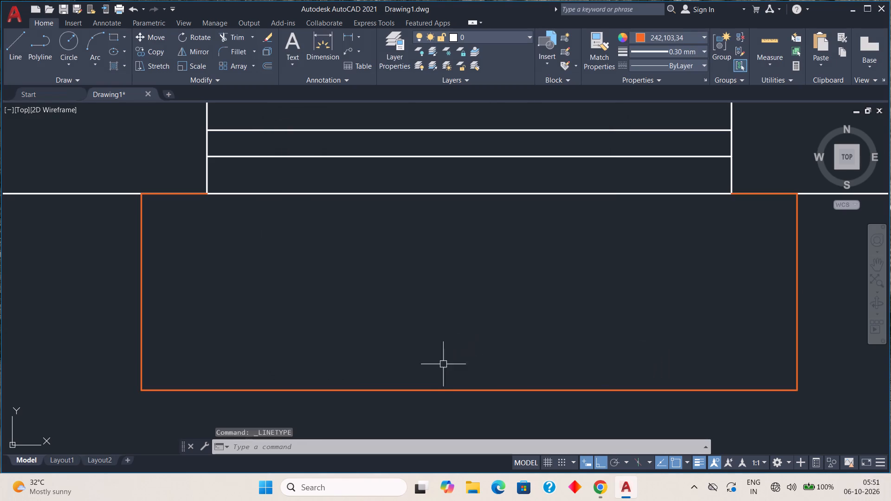
# Apply the HIDDEN linetype to the orange polyline outside the bottom window.
pyautogui.click(431, 392)
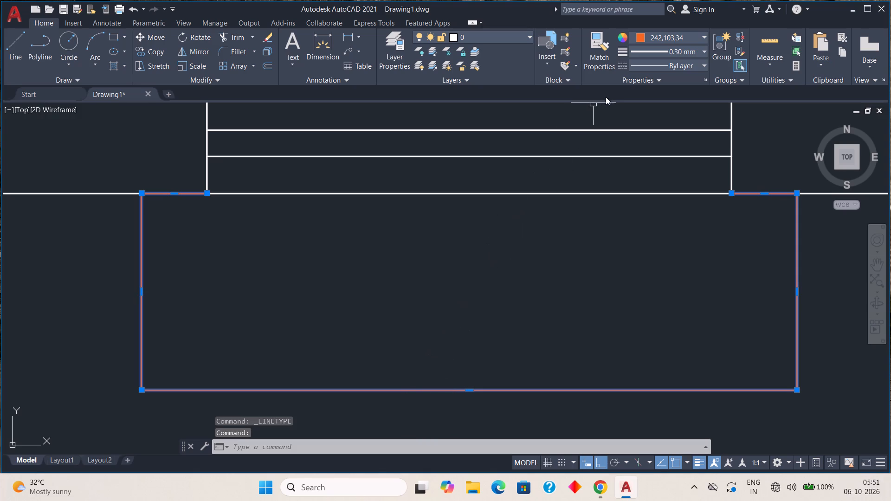
pyautogui.click(700, 62)
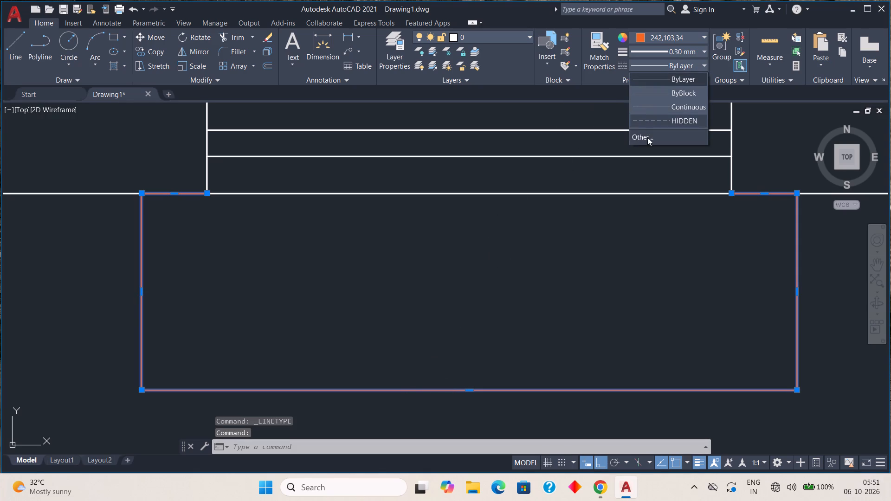
pyautogui.click(648, 124)
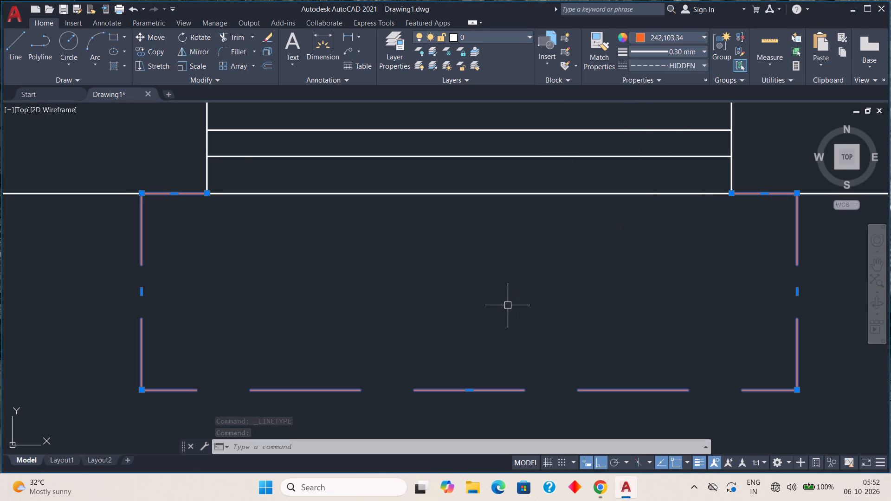
pyautogui.press('Escape')
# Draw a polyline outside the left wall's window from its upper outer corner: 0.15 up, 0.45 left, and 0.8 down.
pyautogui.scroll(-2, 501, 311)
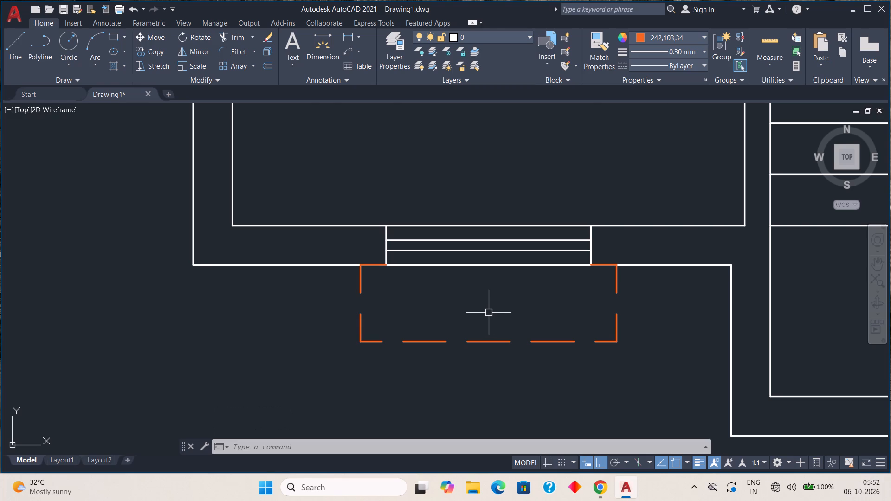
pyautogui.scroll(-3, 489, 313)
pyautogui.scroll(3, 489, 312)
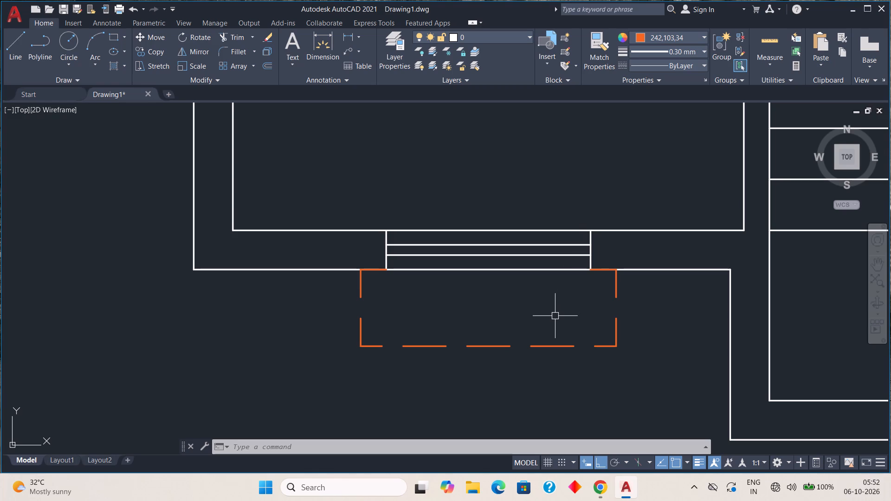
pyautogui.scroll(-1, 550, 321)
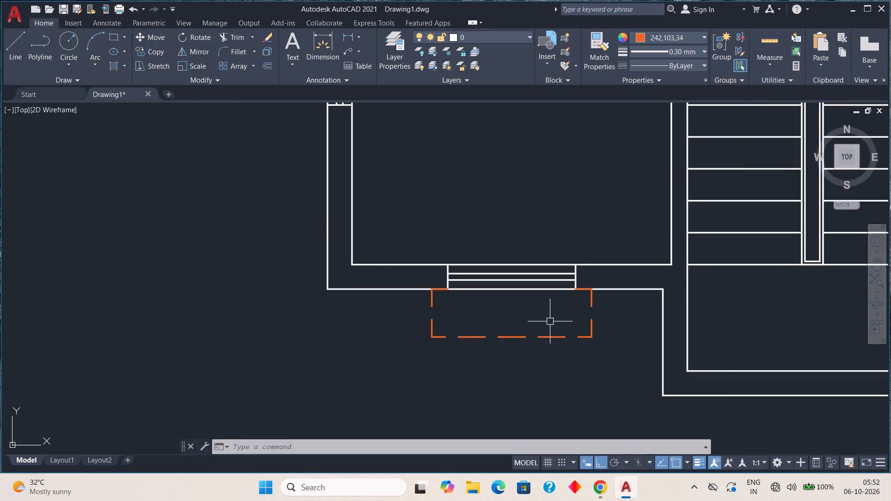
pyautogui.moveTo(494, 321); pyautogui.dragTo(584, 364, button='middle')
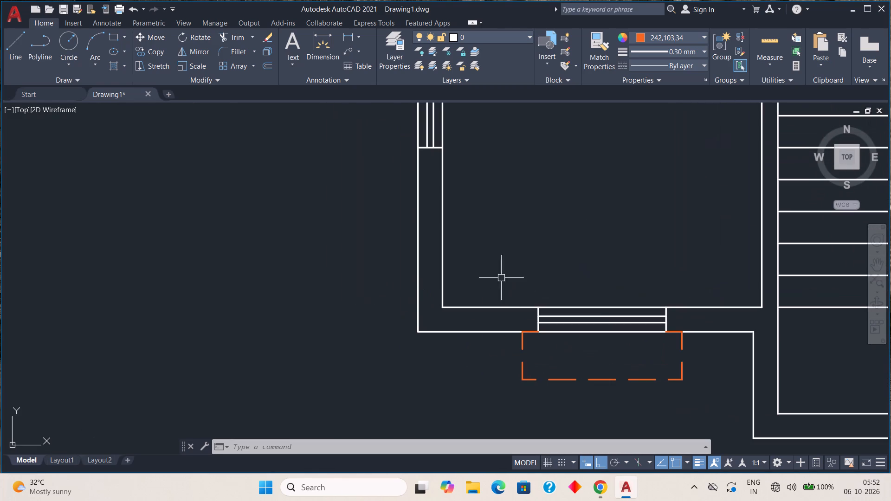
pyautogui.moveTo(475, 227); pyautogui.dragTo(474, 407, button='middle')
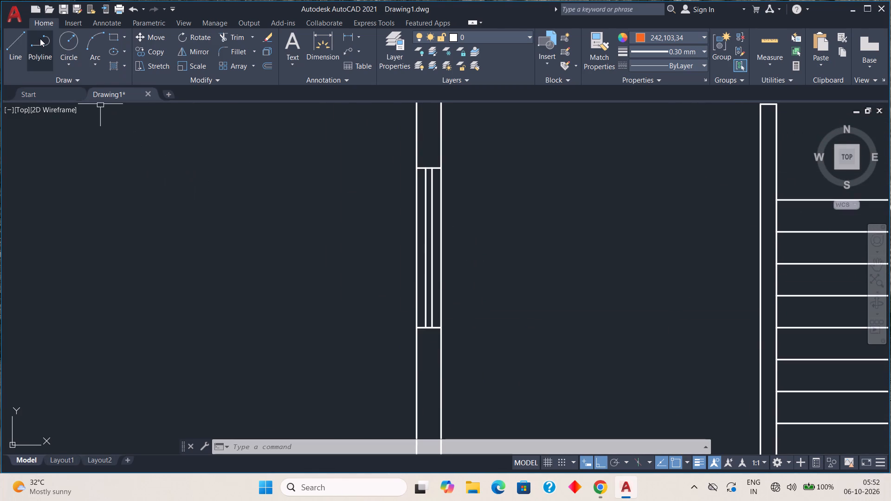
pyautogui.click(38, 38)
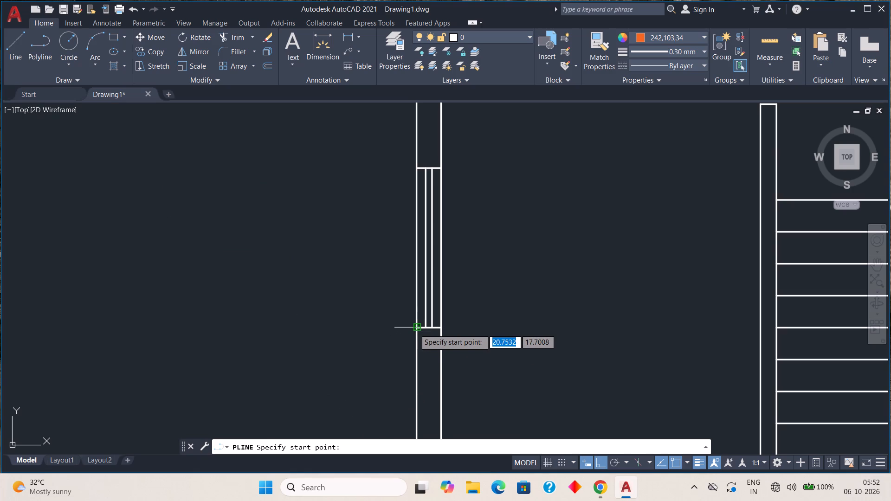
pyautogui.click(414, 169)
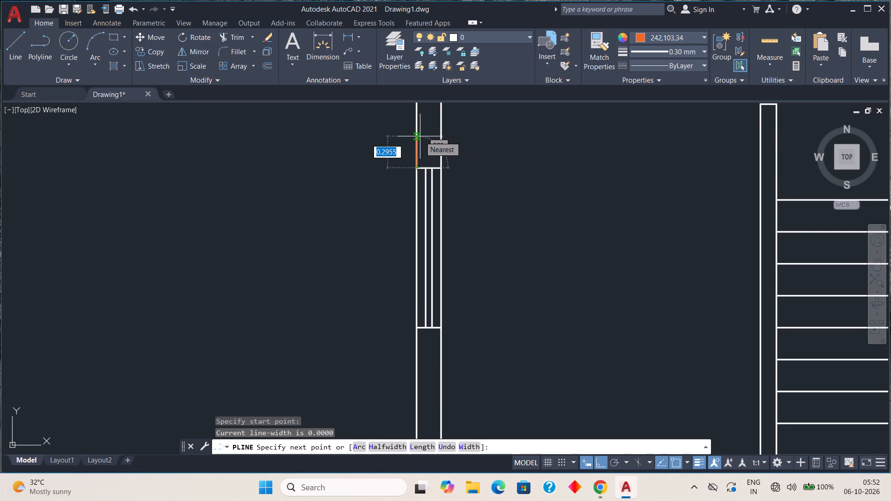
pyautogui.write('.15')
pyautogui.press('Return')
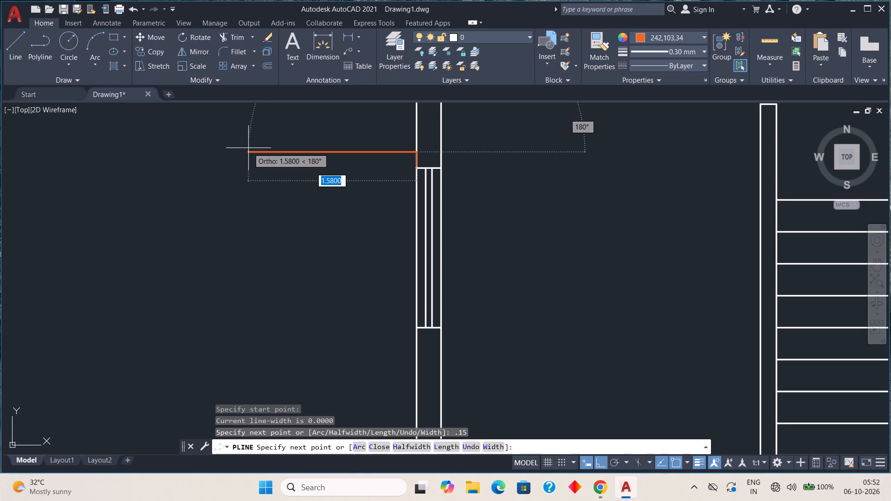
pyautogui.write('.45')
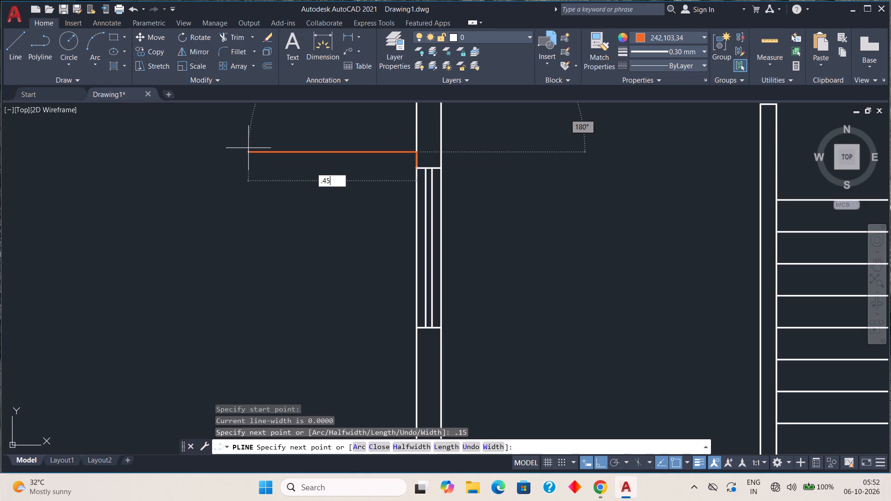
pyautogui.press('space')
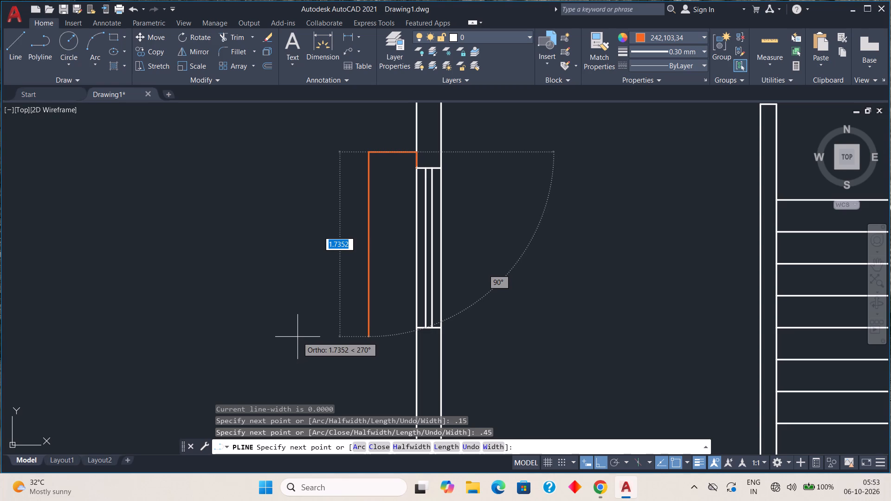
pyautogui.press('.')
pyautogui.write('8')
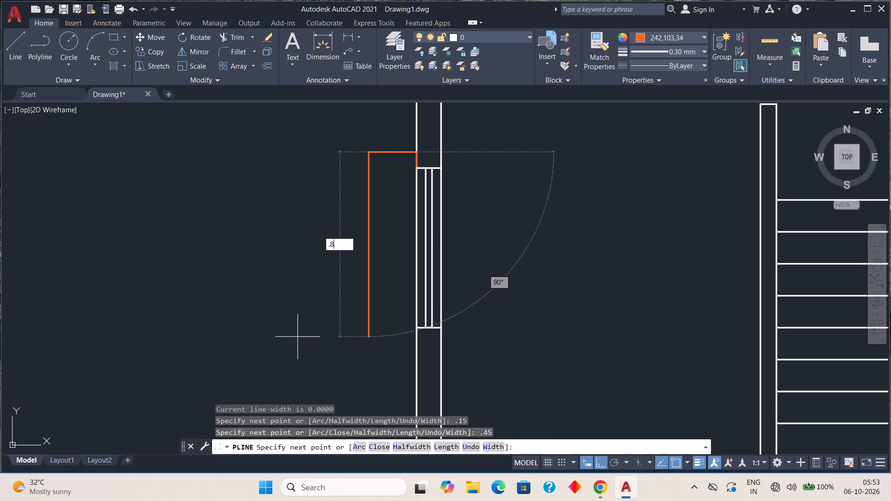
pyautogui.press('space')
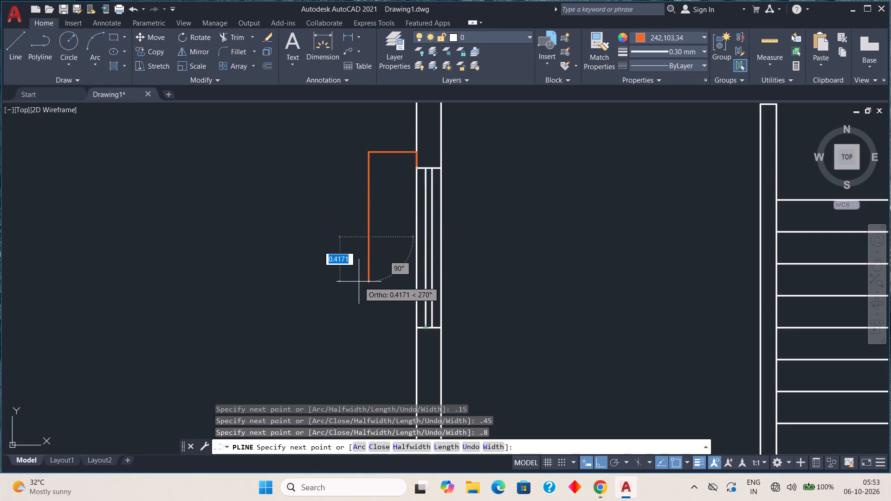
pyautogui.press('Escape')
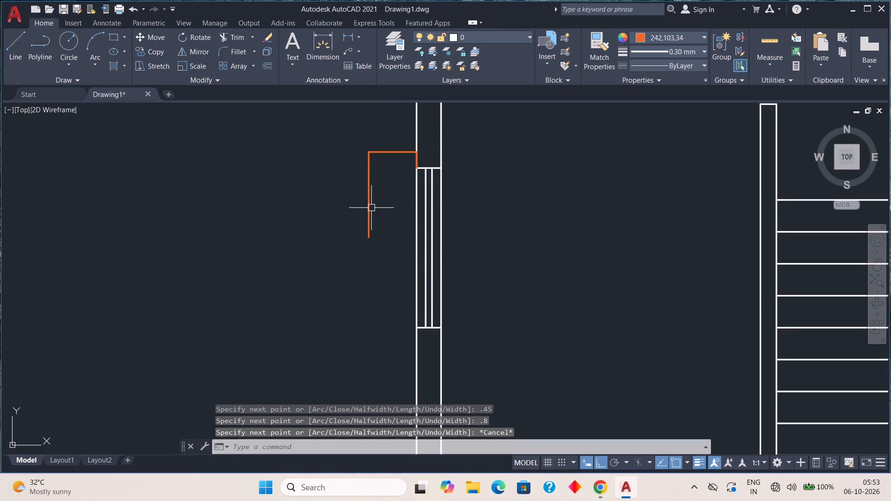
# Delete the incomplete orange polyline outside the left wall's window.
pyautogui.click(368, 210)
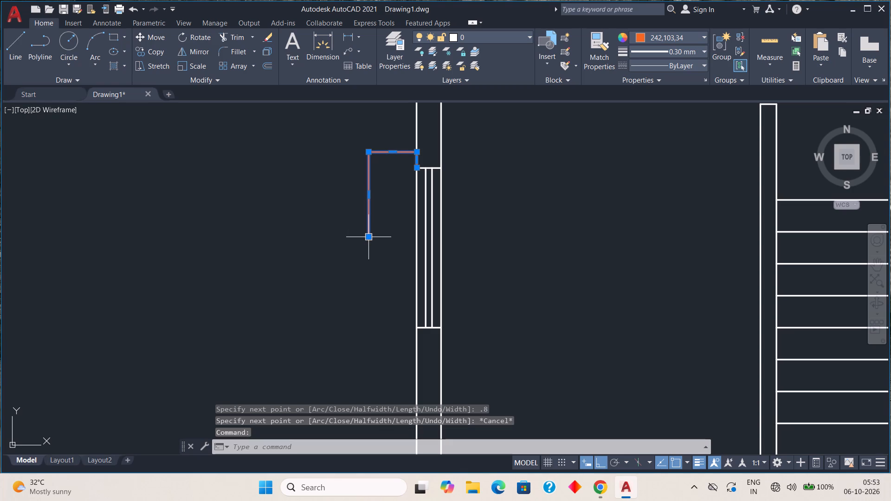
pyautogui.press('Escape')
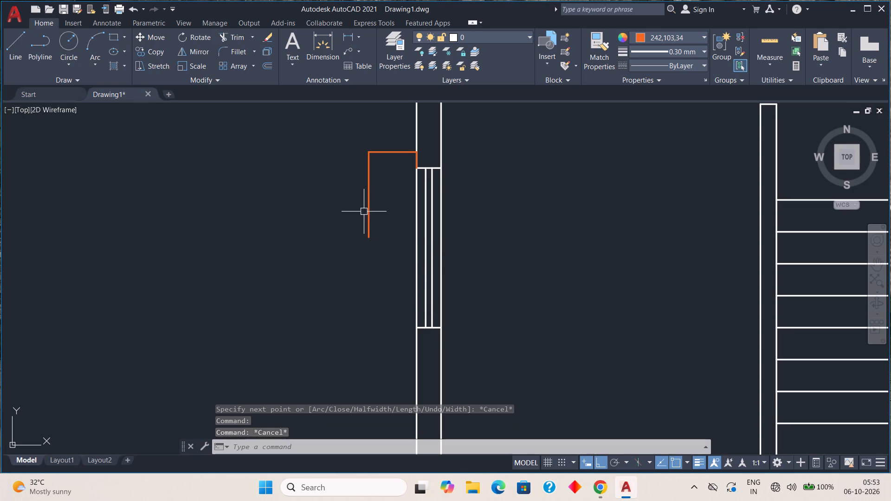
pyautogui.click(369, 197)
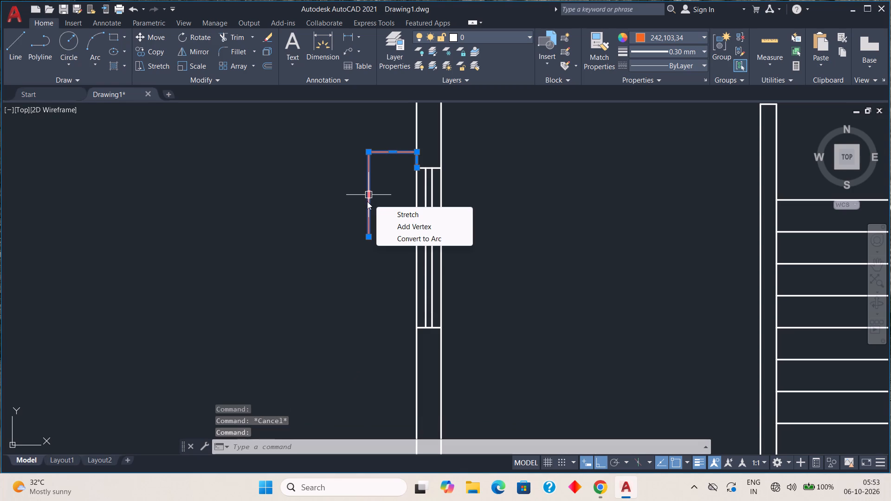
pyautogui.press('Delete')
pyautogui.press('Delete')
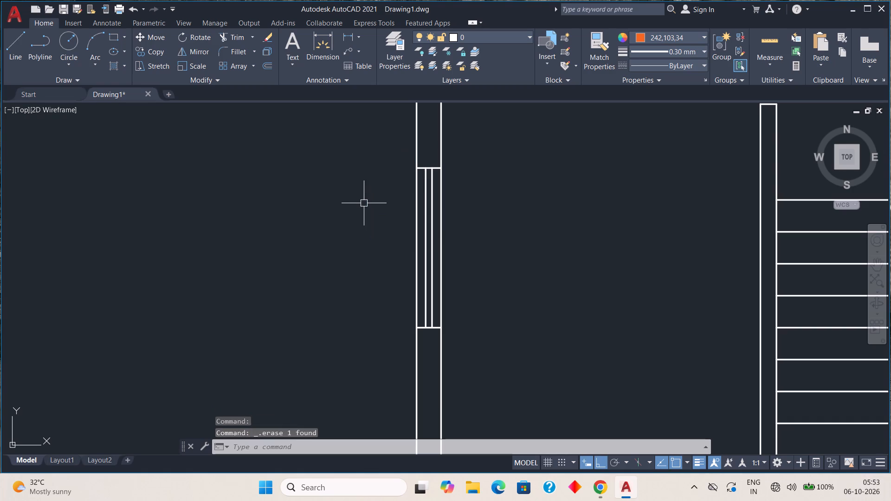
# Draw a polyline outside the left window from its upper outer corner: 0.15 up, 0.45 left, 1.8 down, across to the wall, and to the lower outer corner.
pyautogui.click(40, 41)
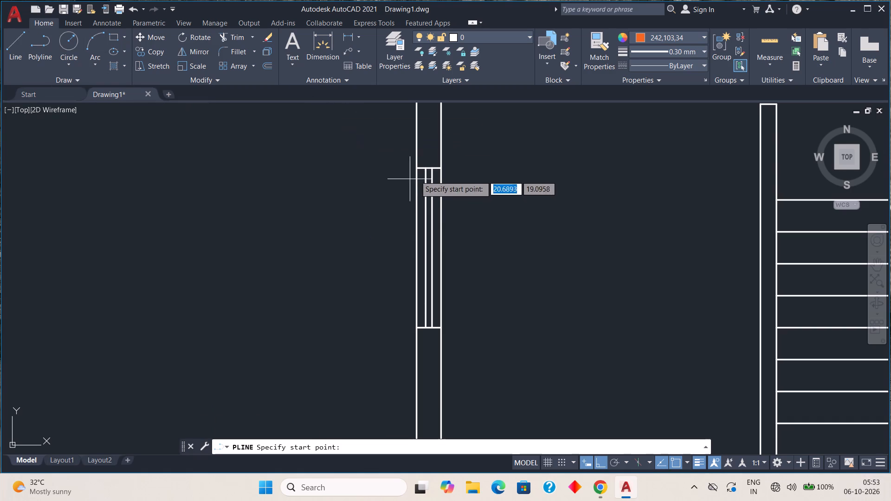
pyautogui.click(418, 170)
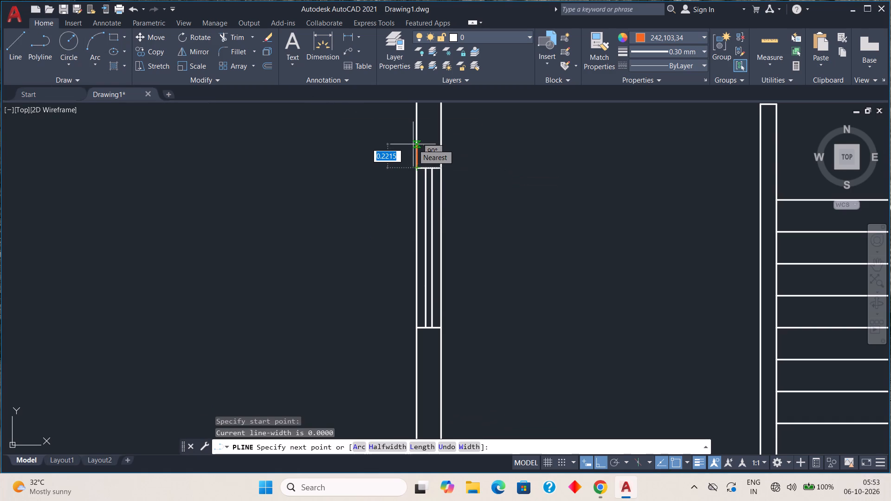
pyautogui.write('.15')
pyautogui.press('Return')
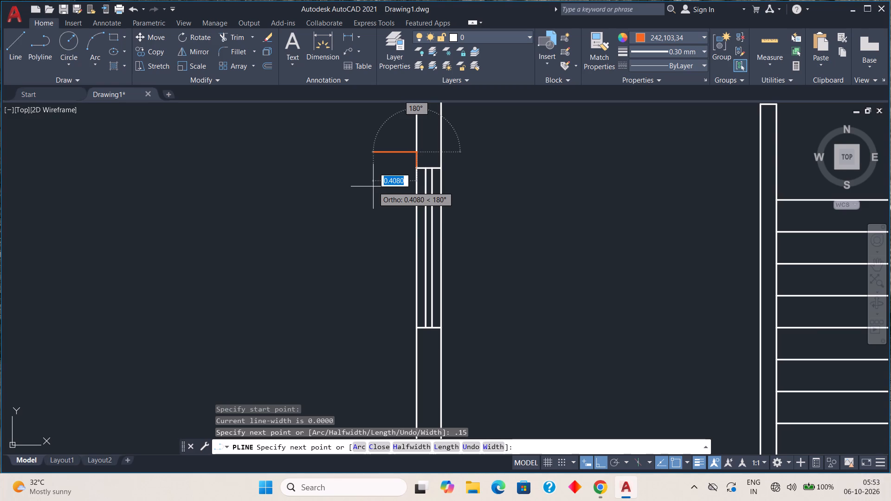
pyautogui.write('.45')
pyautogui.press('Return')
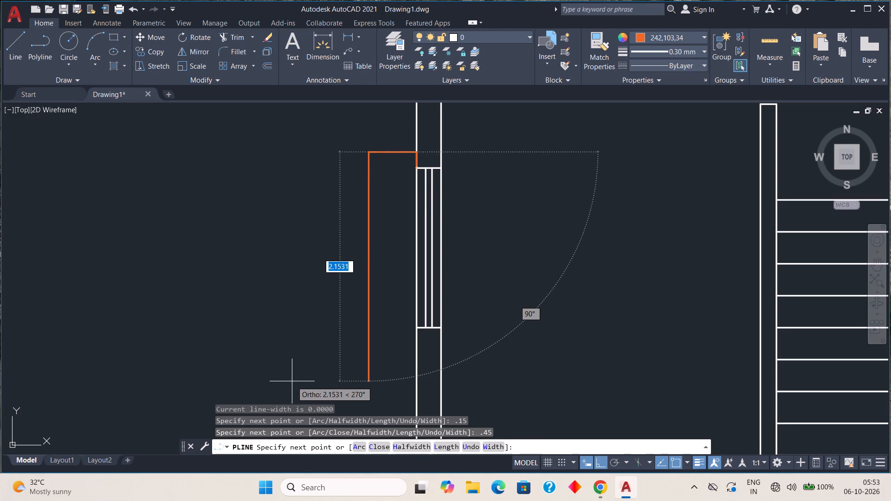
pyautogui.write('1.8')
pyautogui.press('space')
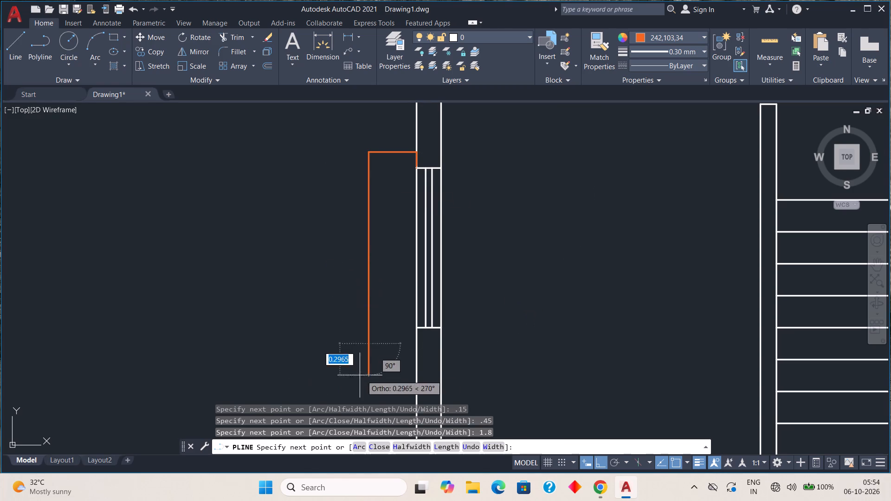
pyautogui.scroll(2, 422, 339)
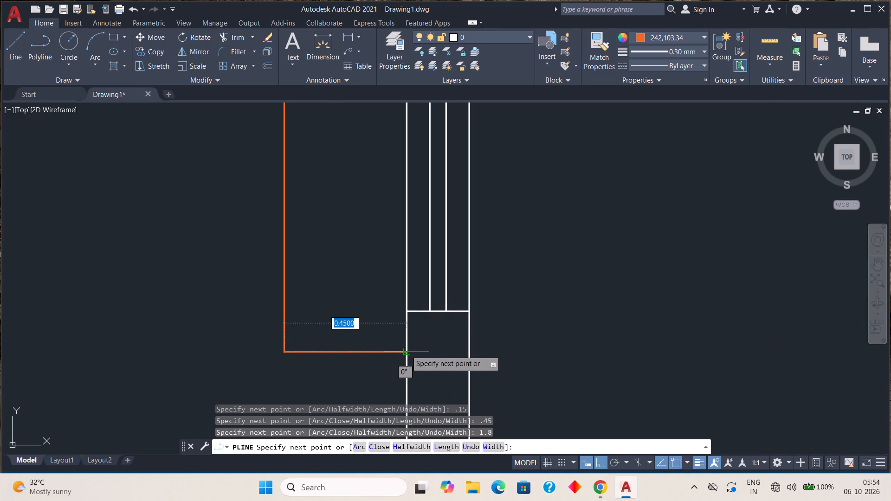
pyautogui.click(406, 350)
pyautogui.click(405, 309)
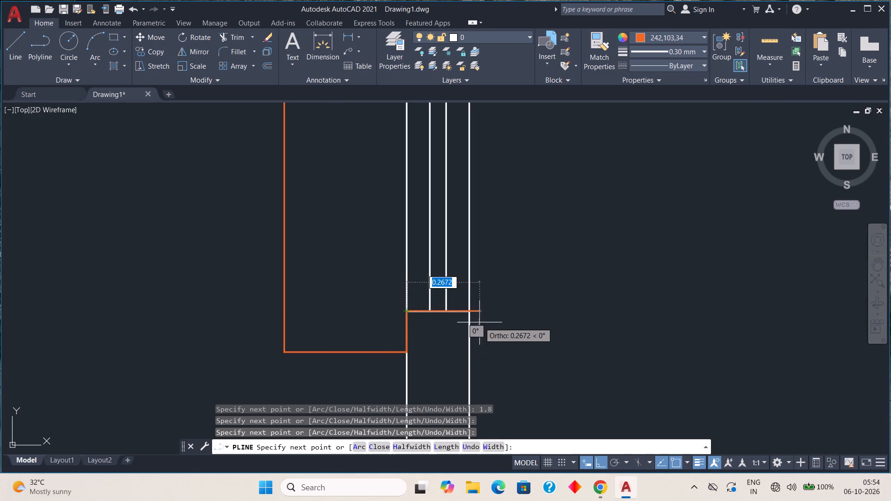
pyautogui.press('Escape')
pyautogui.scroll(-2, 442, 317)
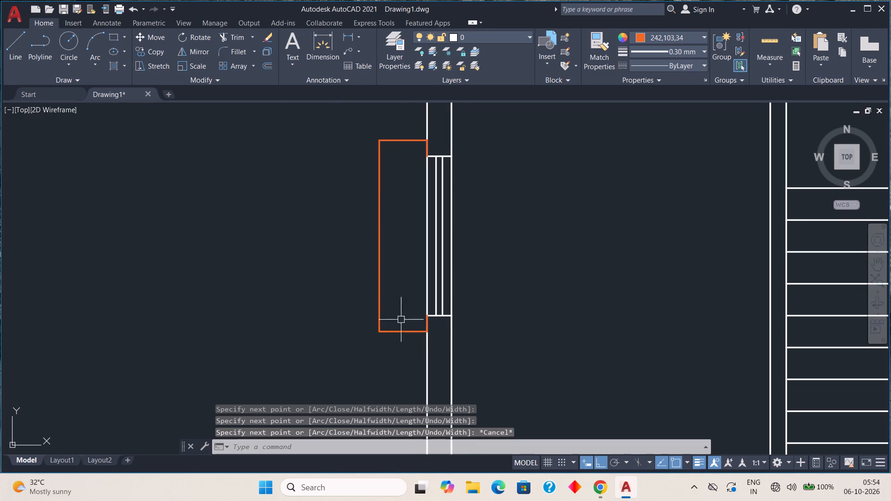
# Apply the HIDDEN linetype to the orange polyline outside the left wall's window.
pyautogui.click(380, 271)
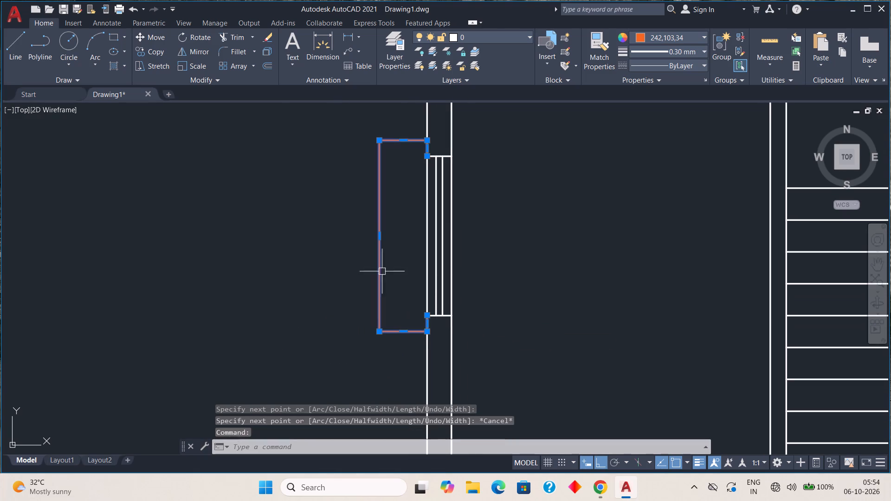
pyautogui.click(704, 64)
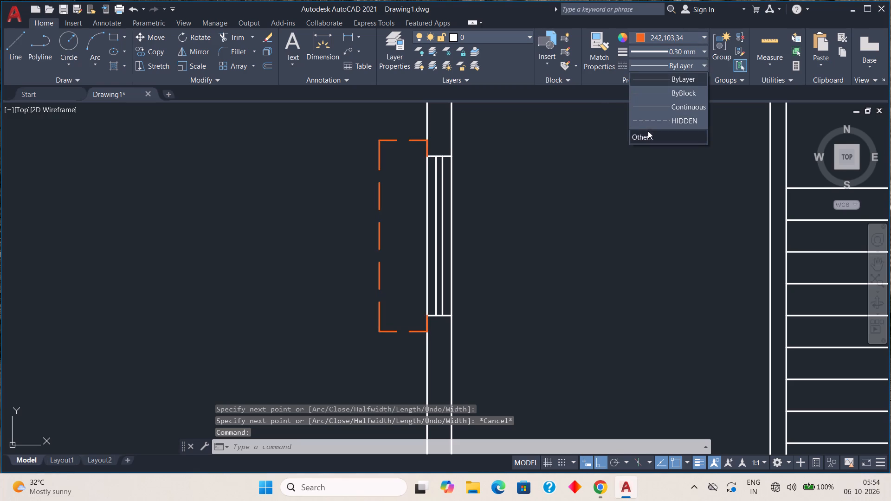
pyautogui.click(649, 124)
pyautogui.press('Escape')
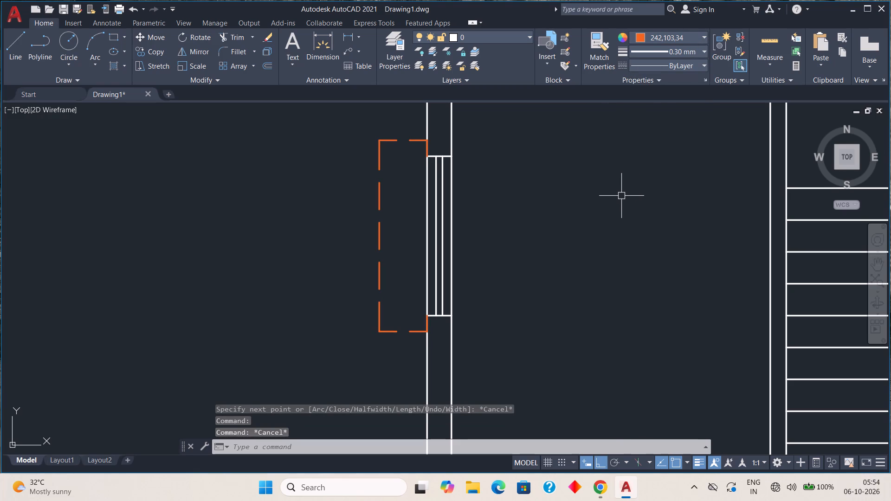
# Change the colour of the left wall's window lines to Cyan.
pyautogui.click(405, 154)
pyautogui.click(487, 320)
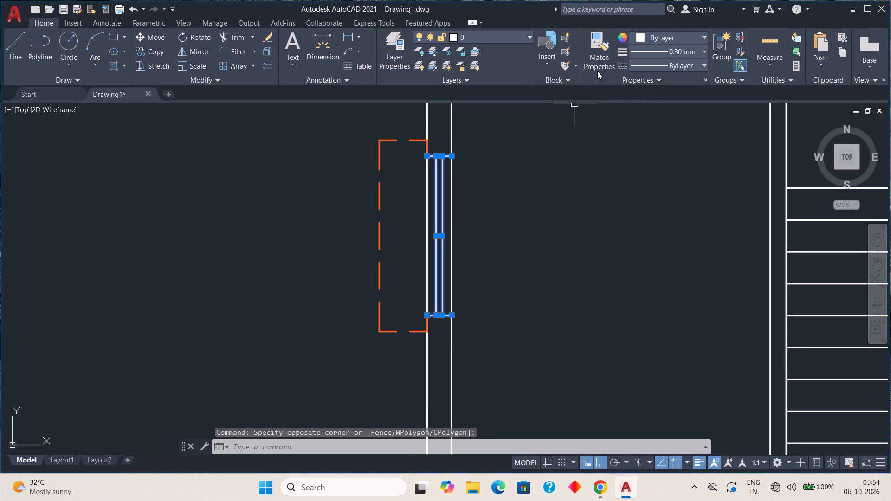
pyautogui.click(702, 34)
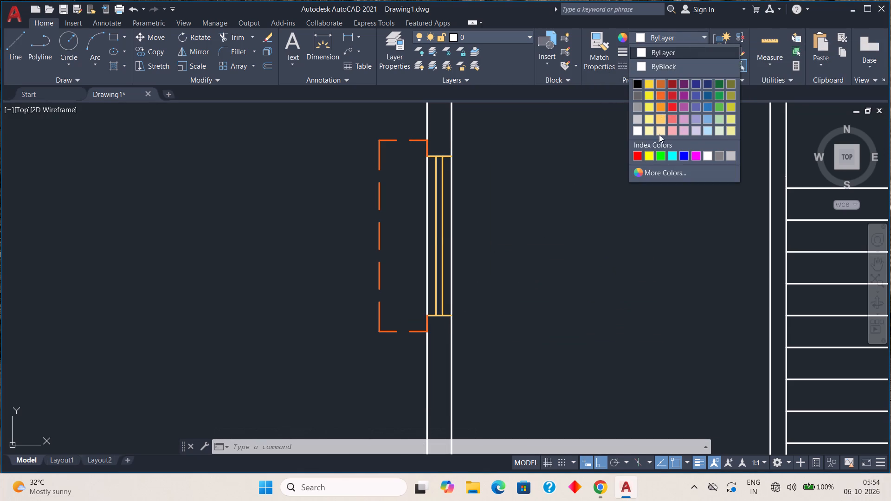
pyautogui.click(675, 154)
pyautogui.scroll(-1, 591, 231)
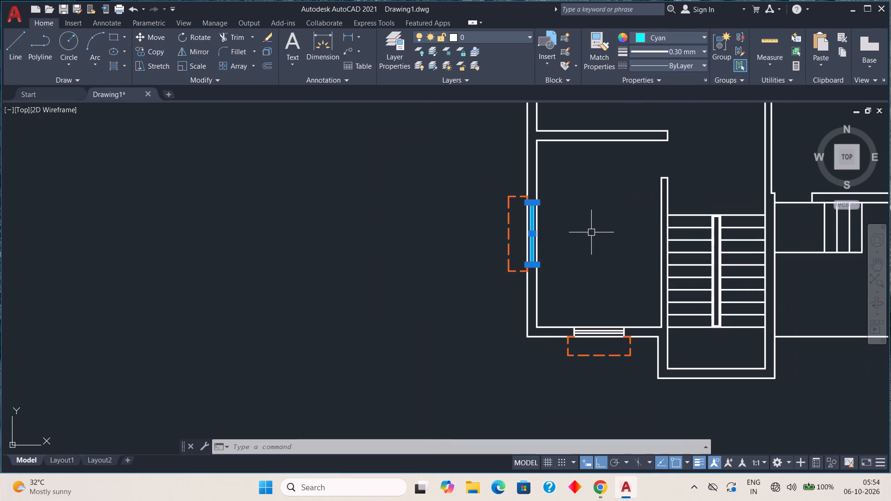
pyautogui.scroll(-1, 591, 232)
pyautogui.press('Escape')
# Change the colour of the lower-left room's bottom-wall window lines to Cyan.
pyautogui.moveTo(588, 244); pyautogui.dragTo(545, 136, button='middle')
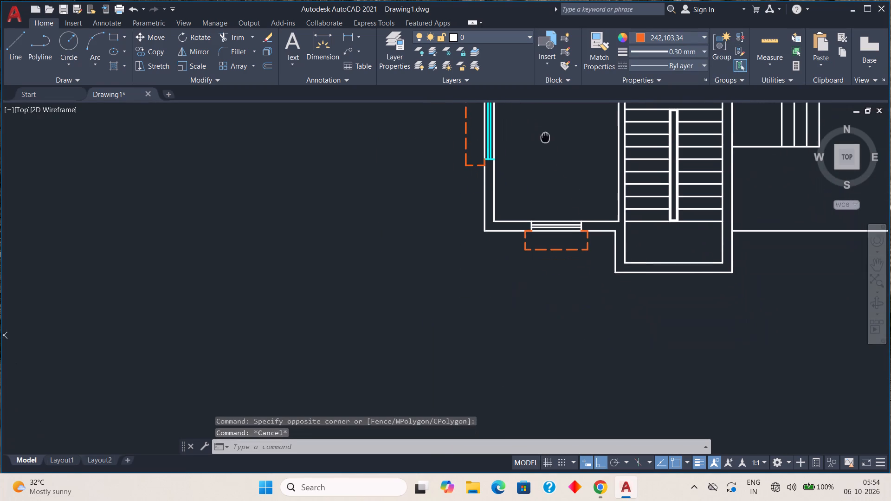
pyautogui.moveTo(545, 136); pyautogui.dragTo(544, 135, button='middle')
pyautogui.scroll(2, 525, 209)
pyautogui.click(522, 213)
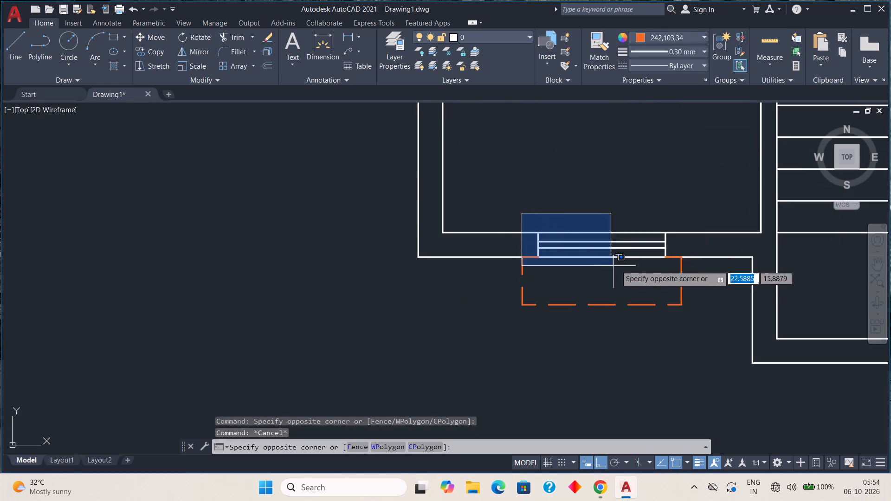
pyautogui.click(681, 272)
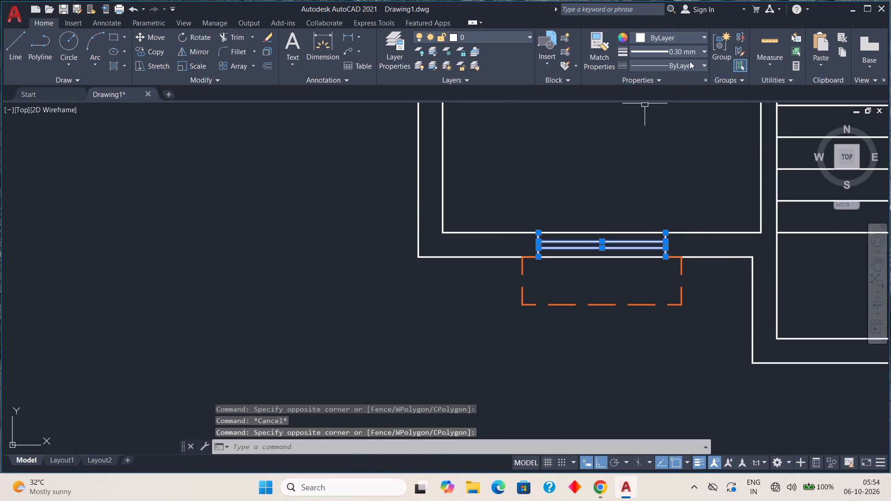
pyautogui.click(702, 36)
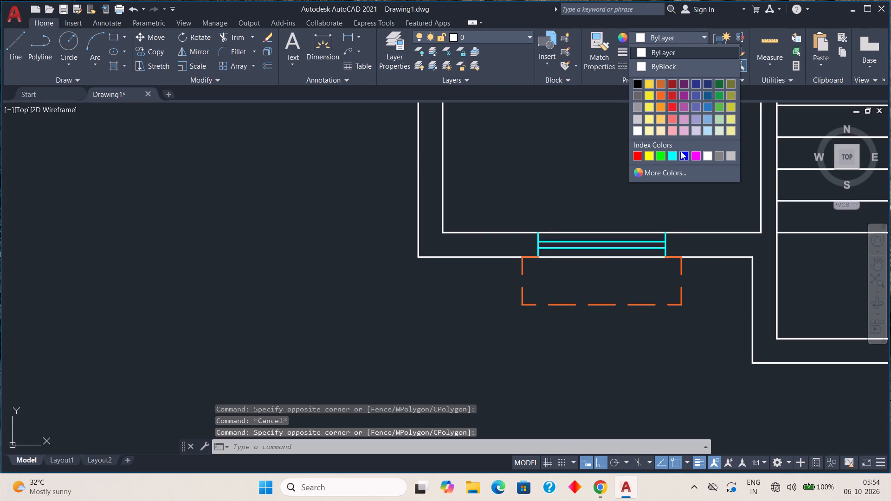
pyautogui.click(673, 156)
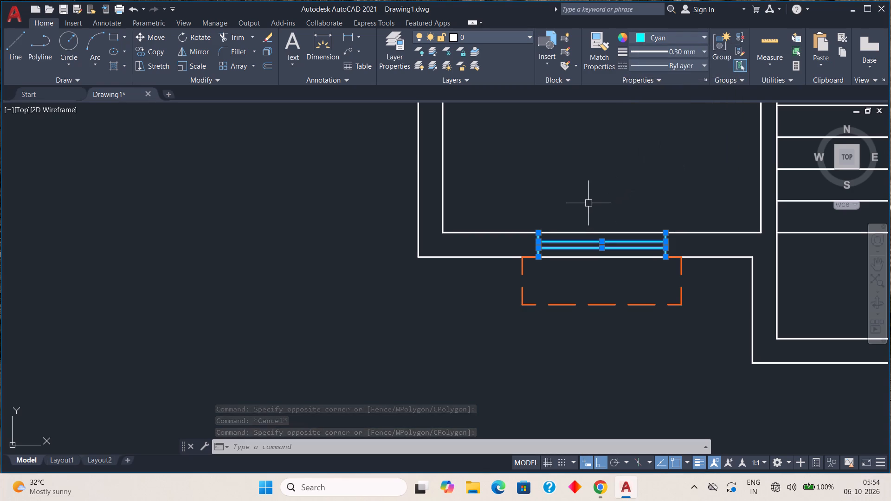
pyautogui.press('Escape')
# Copy the left wall's window and its orange outline about 4.73 straight up to the midpoint of the upper-left room's outer wall.
pyautogui.scroll(-2, 581, 194)
pyautogui.moveTo(565, 189); pyautogui.dragTo(565, 204, button='middle')
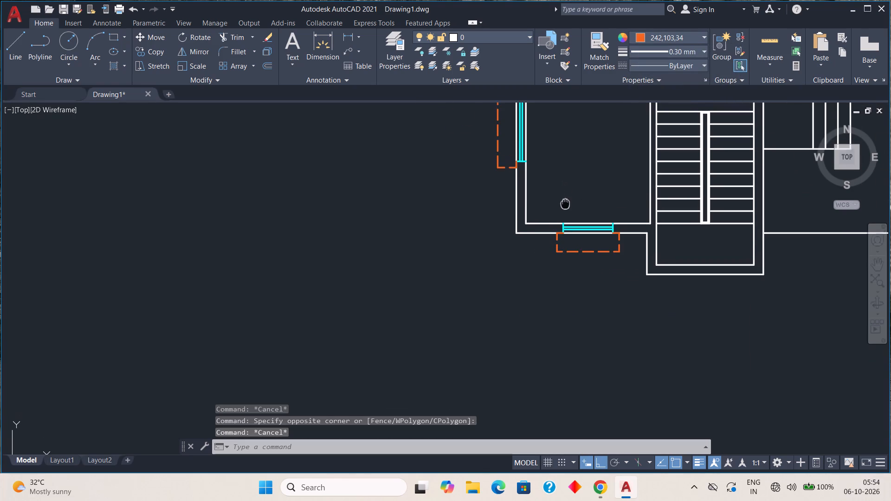
pyautogui.moveTo(565, 204); pyautogui.dragTo(565, 218, button='middle')
pyautogui.scroll(-1, 567, 215)
pyautogui.moveTo(557, 207); pyautogui.dragTo(557, 218, button='middle')
pyautogui.scroll(2, 555, 179)
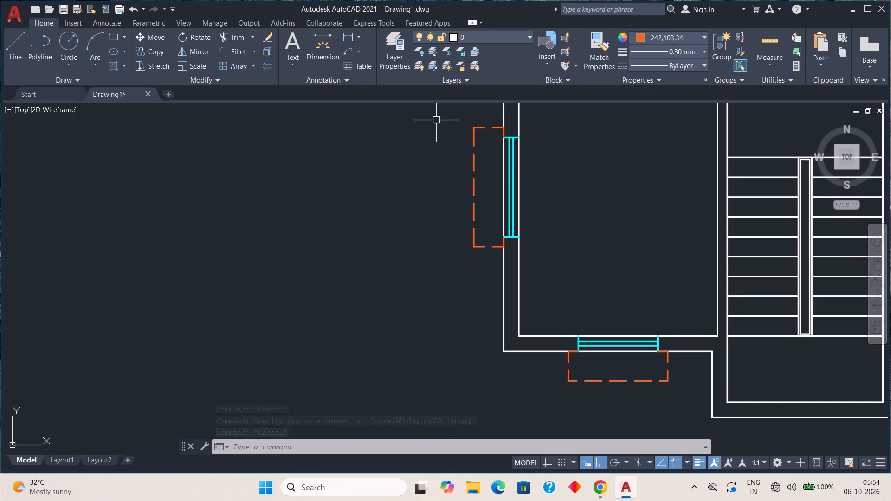
pyautogui.click(428, 113)
pyautogui.click(556, 255)
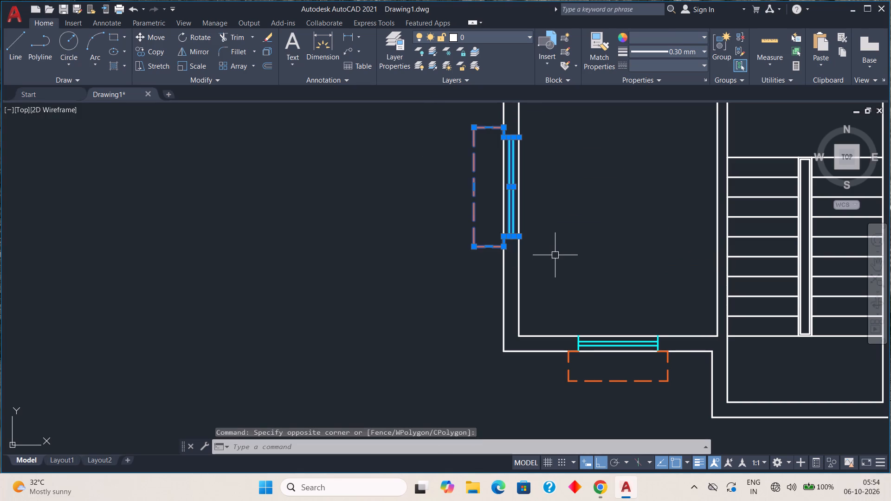
pyautogui.press('c')
pyautogui.press('o')
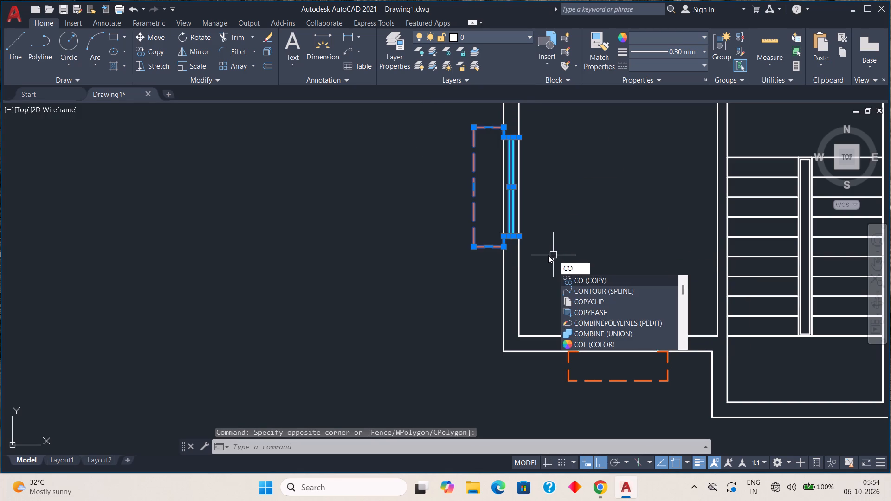
pyautogui.press('space')
pyautogui.scroll(3, 520, 199)
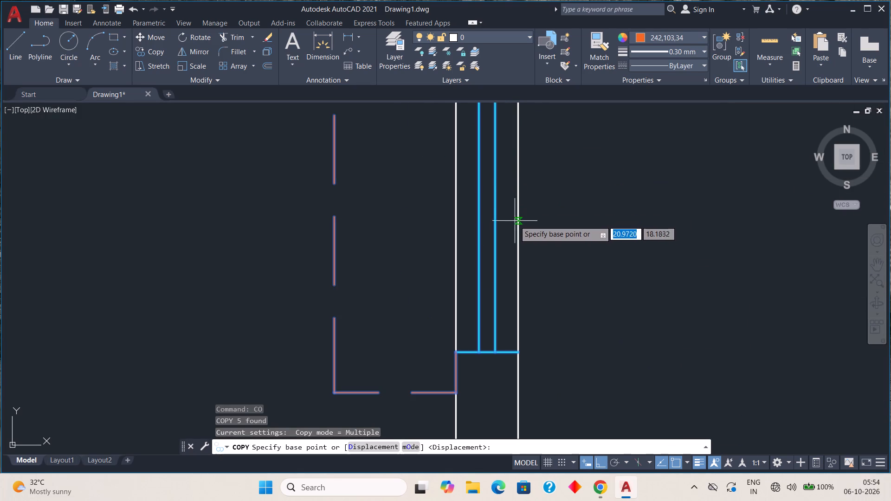
pyautogui.scroll(-2, 517, 151)
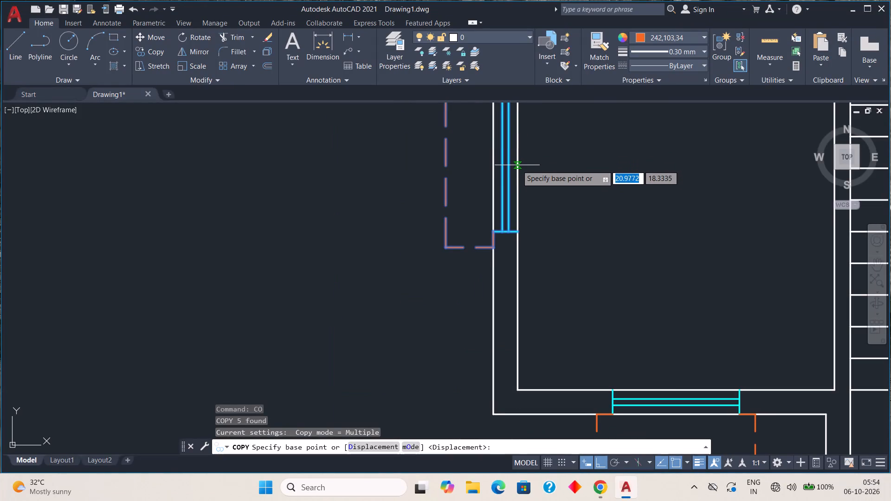
pyautogui.click(517, 154)
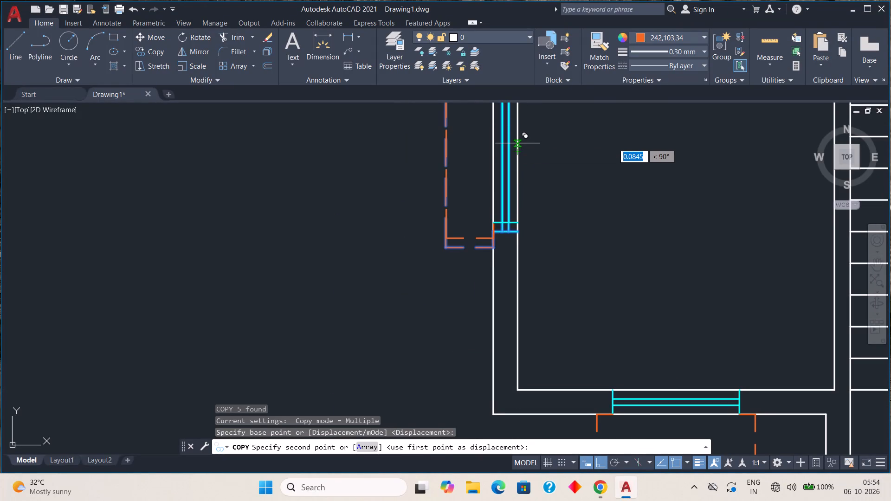
pyautogui.moveTo(558, 130); pyautogui.dragTo(533, 411, button='middle')
pyautogui.scroll(-1, 539, 334)
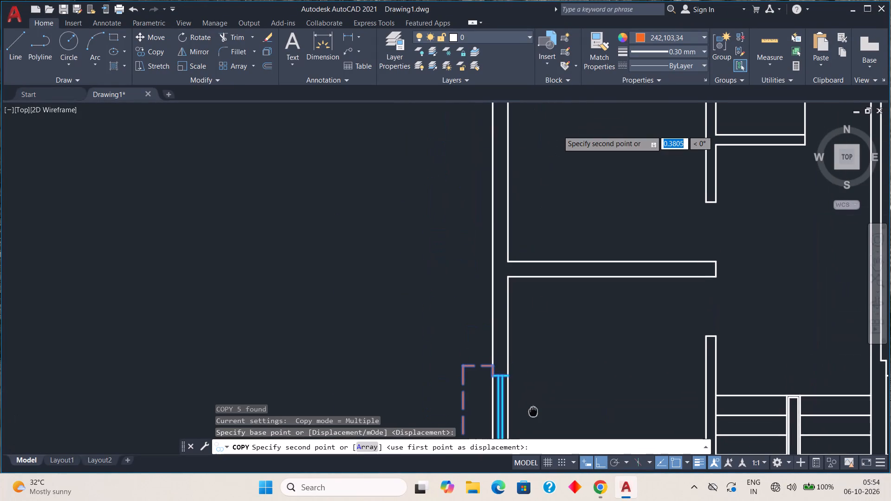
pyautogui.moveTo(533, 411); pyautogui.dragTo(533, 412, button='middle')
pyautogui.moveTo(516, 158); pyautogui.dragTo(517, 292, button='middle')
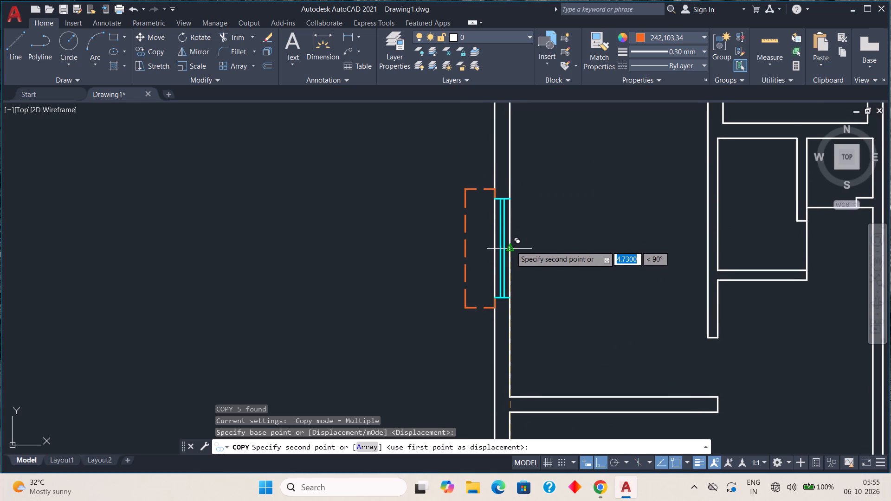
pyautogui.click(511, 246)
pyautogui.press('Escape')
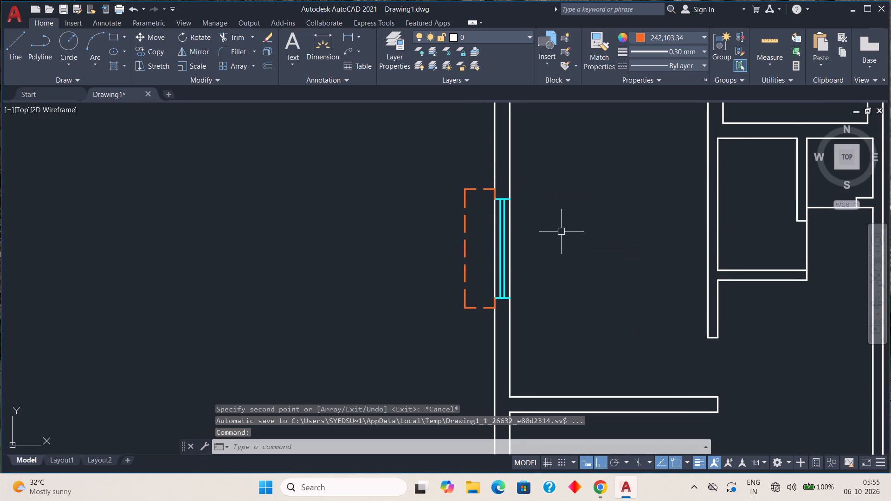
# Copy the bottom wall's window with its orange outline straight up into the empty space above the floor plan.
pyautogui.scroll(-1, 559, 234)
pyautogui.moveTo(554, 253); pyautogui.dragTo(536, 54, button='middle')
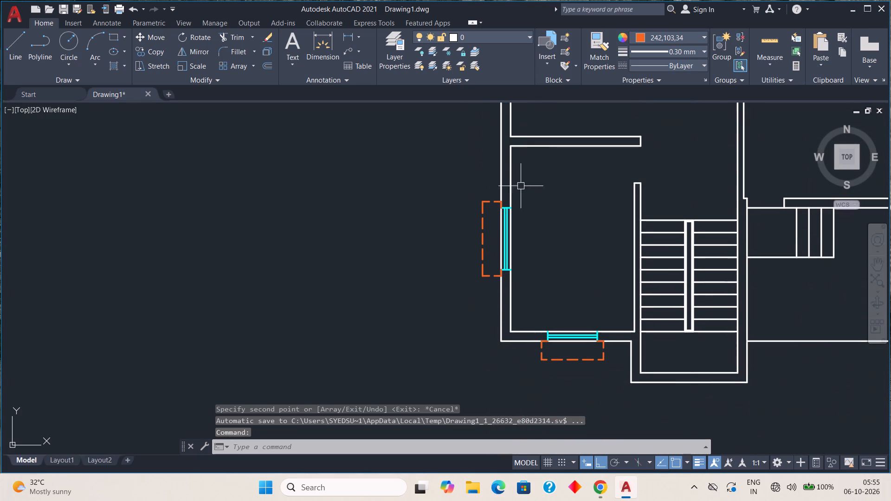
pyautogui.scroll(-1, 520, 216)
pyautogui.moveTo(519, 223); pyautogui.dragTo(507, 114, button='middle')
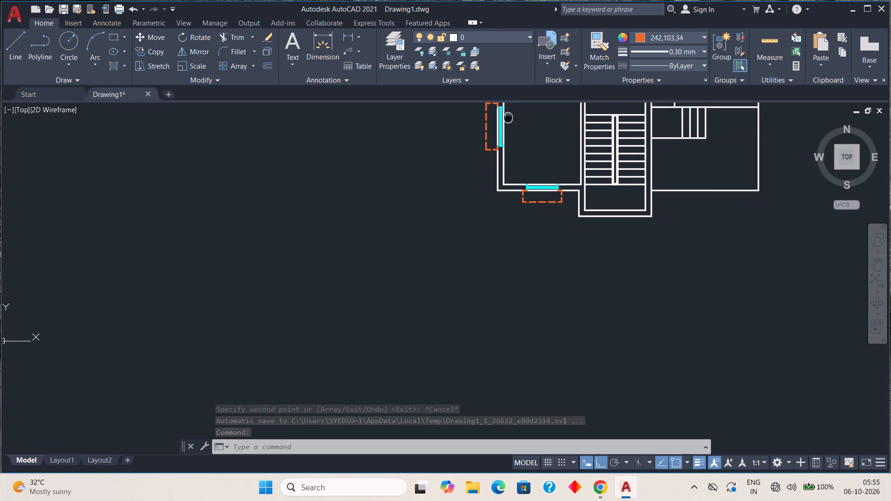
pyautogui.moveTo(507, 114); pyautogui.dragTo(507, 109, button='middle')
pyautogui.click(515, 163)
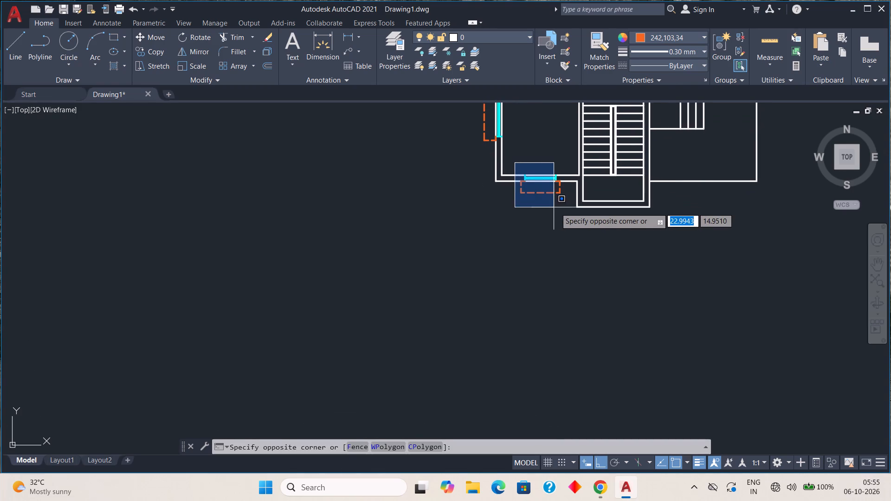
pyautogui.click(567, 208)
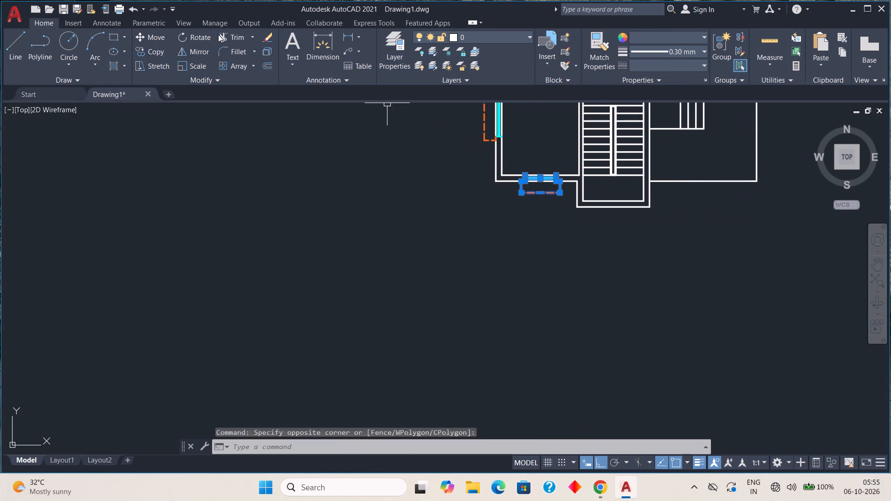
pyautogui.click(154, 54)
pyautogui.scroll(4, 541, 167)
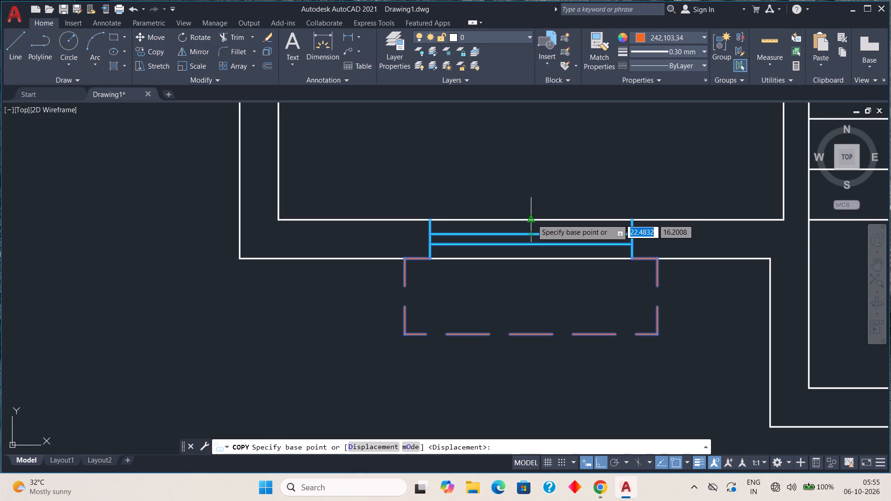
pyautogui.click(532, 219)
pyautogui.scroll(-5, 530, 162)
pyautogui.scroll(-2, 521, 102)
pyautogui.moveTo(518, 126); pyautogui.dragTo(501, 239, button='middle')
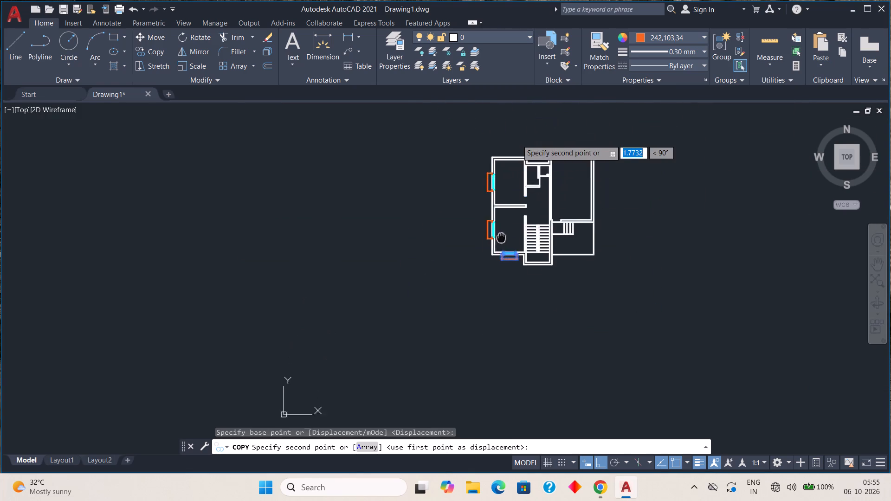
pyautogui.moveTo(501, 239); pyautogui.dragTo(493, 298, button='middle')
pyautogui.click(499, 185)
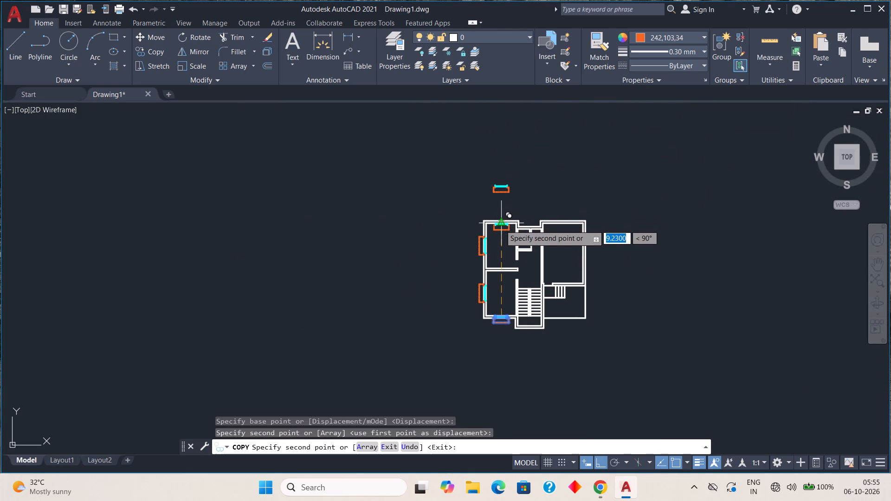
pyautogui.press('Escape')
# Mirror the window copy above the plan across a horizontal line just above it, keeping the source objects.
pyautogui.scroll(2, 498, 211)
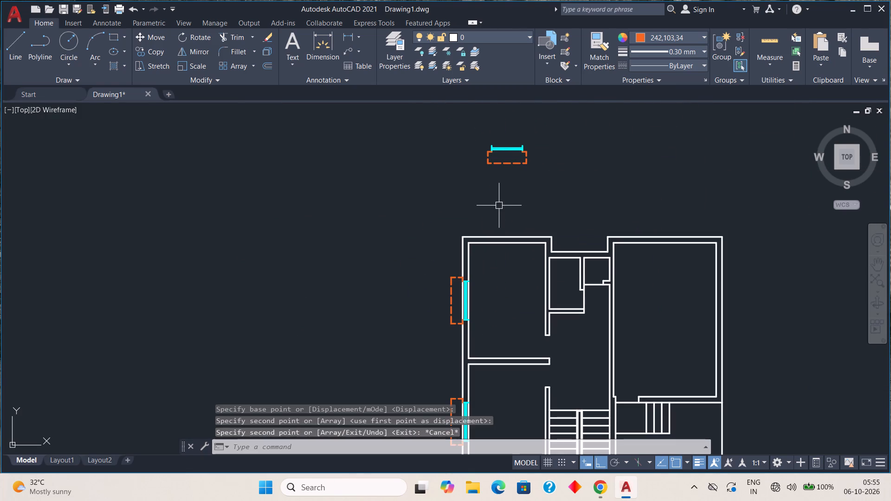
pyautogui.moveTo(501, 199); pyautogui.dragTo(496, 243, button='middle')
pyautogui.moveTo(455, 175); pyautogui.dragTo(455, 179)
pyautogui.click(574, 226)
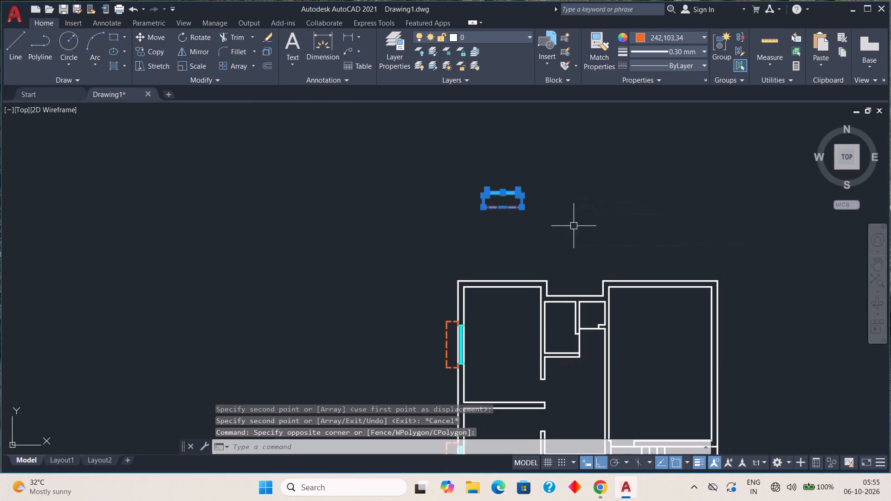
pyautogui.click(184, 50)
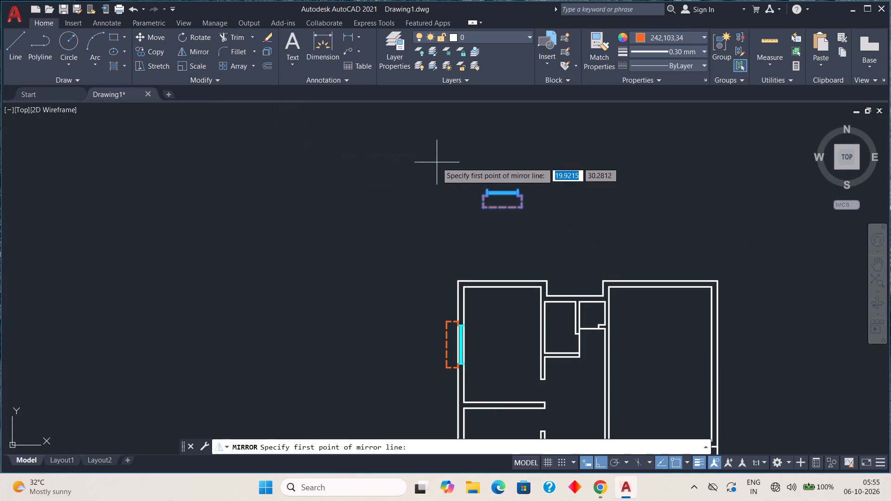
pyautogui.click(437, 163)
pyautogui.click(563, 162)
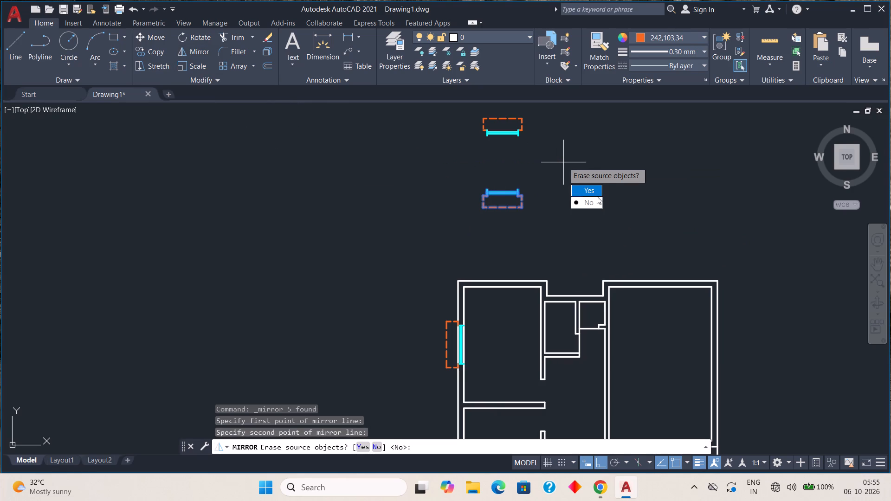
pyautogui.moveTo(591, 201); pyautogui.dragTo(563, 162)
pyautogui.click(496, 117)
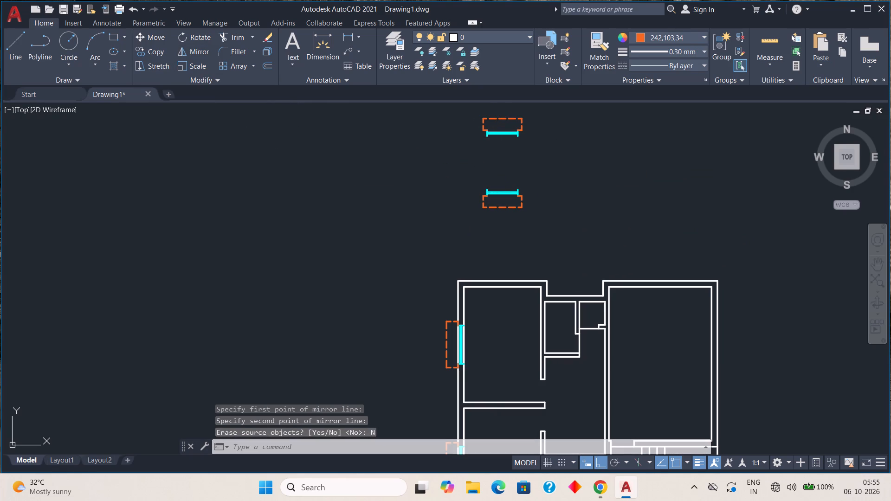
pyautogui.press('Escape')
# Move the mirrored window and outline about 5.86 straight down into the upper-left room's top wall.
pyautogui.click(444, 89)
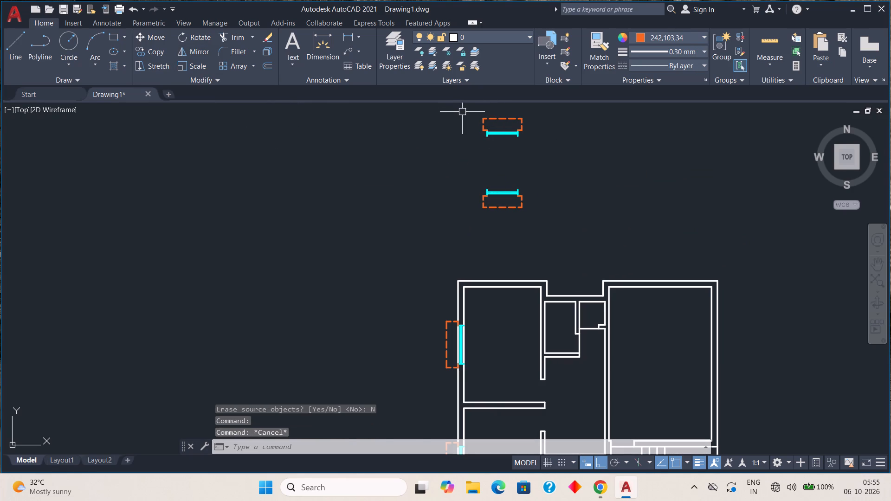
pyautogui.click(462, 112)
pyautogui.click(545, 145)
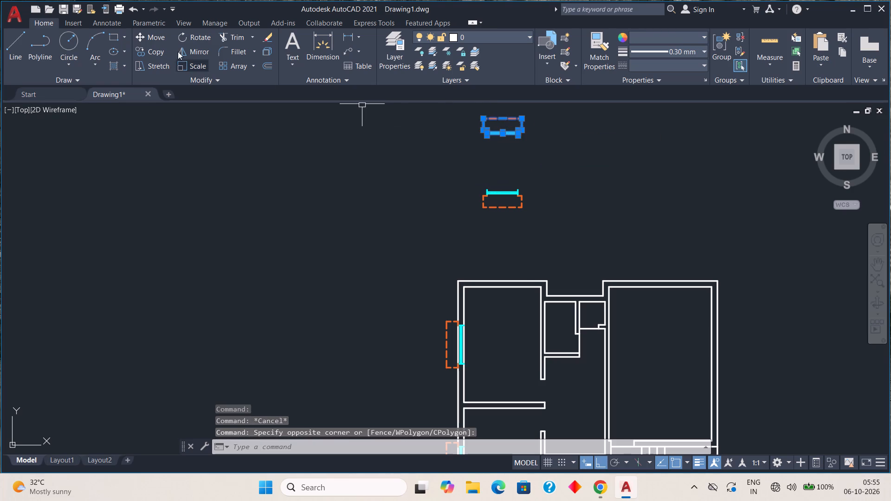
pyautogui.click(161, 40)
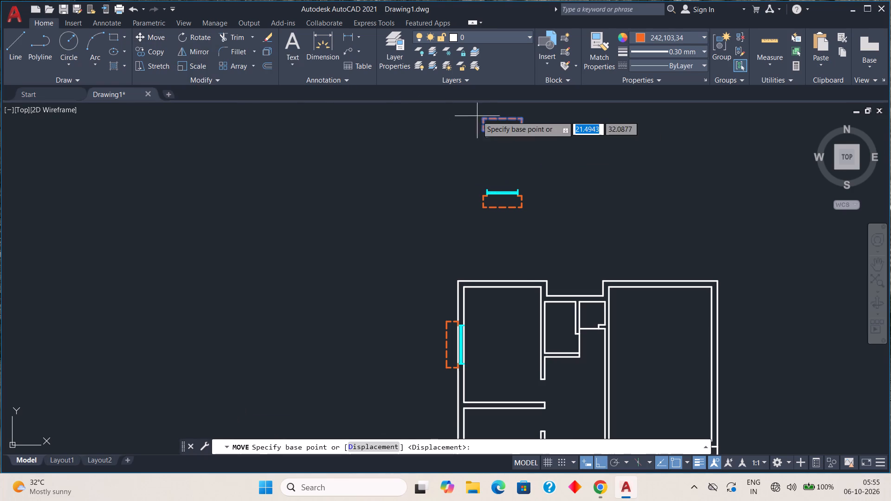
pyautogui.scroll(3, 502, 124)
pyautogui.scroll(-1, 502, 120)
pyautogui.moveTo(501, 128); pyautogui.dragTo(497, 159, button='middle')
pyautogui.click(501, 142)
pyautogui.scroll(-2, 503, 166)
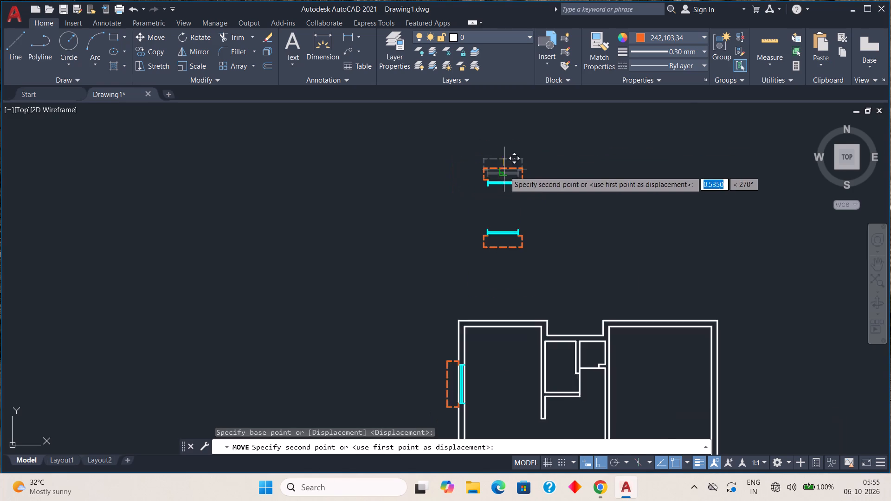
pyautogui.scroll(-2, 504, 171)
pyautogui.scroll(4, 504, 231)
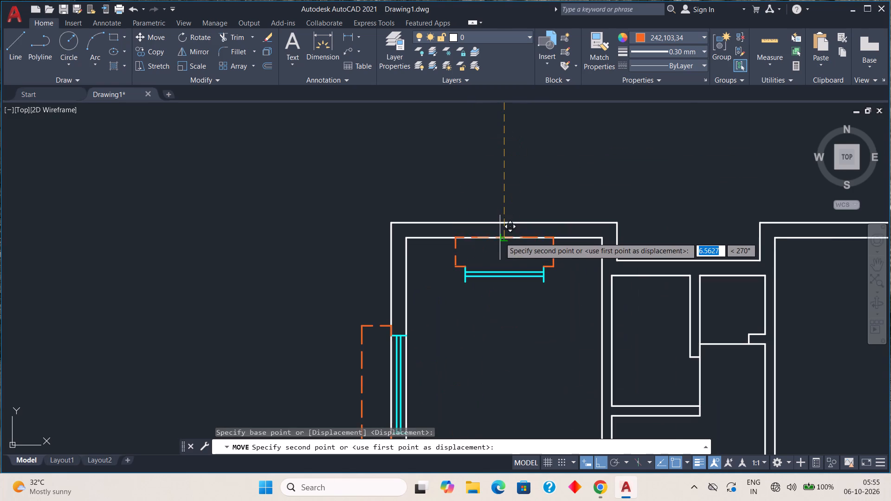
pyautogui.click(501, 192)
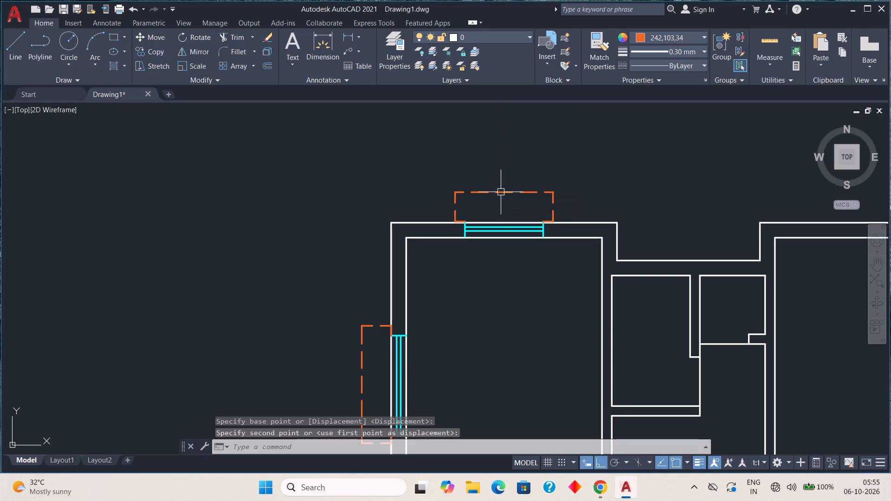
pyautogui.press('Escape')
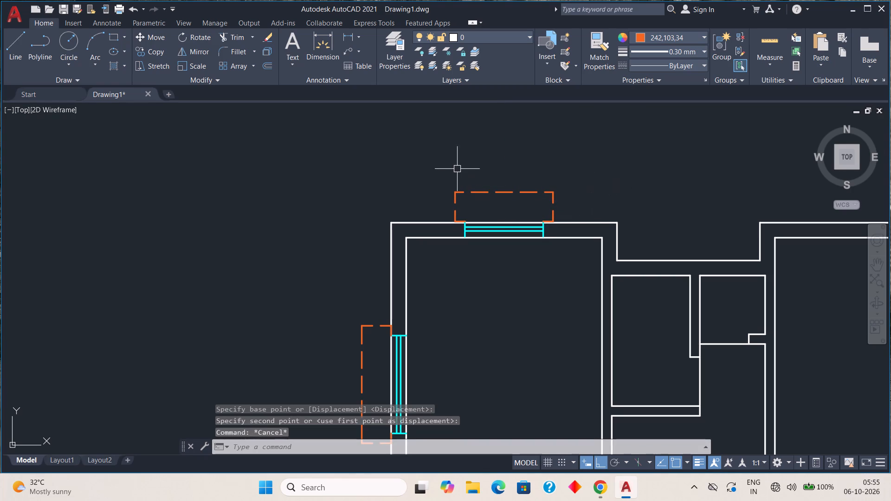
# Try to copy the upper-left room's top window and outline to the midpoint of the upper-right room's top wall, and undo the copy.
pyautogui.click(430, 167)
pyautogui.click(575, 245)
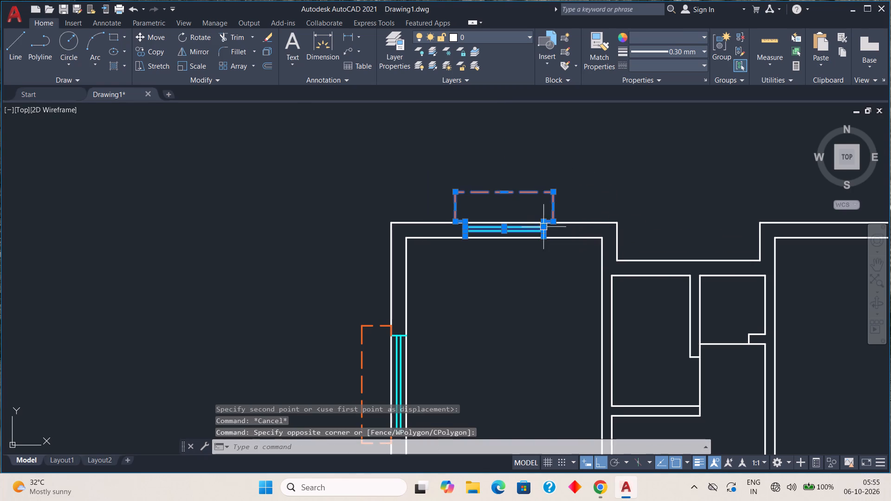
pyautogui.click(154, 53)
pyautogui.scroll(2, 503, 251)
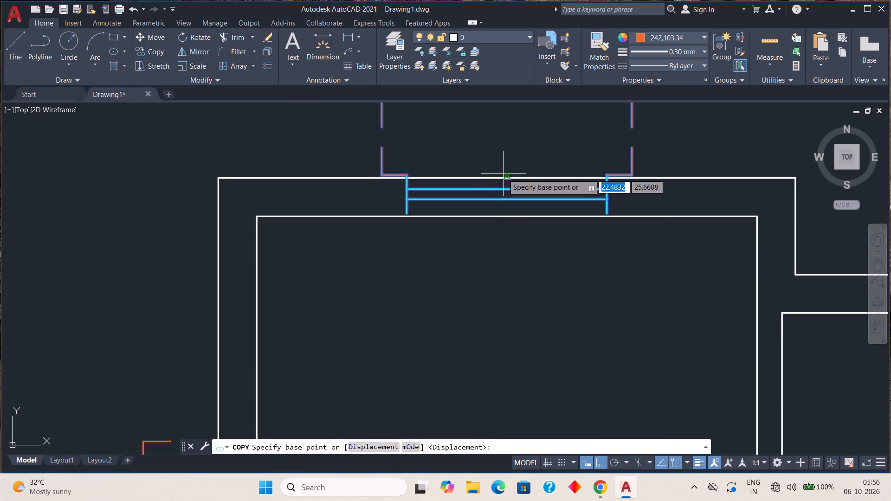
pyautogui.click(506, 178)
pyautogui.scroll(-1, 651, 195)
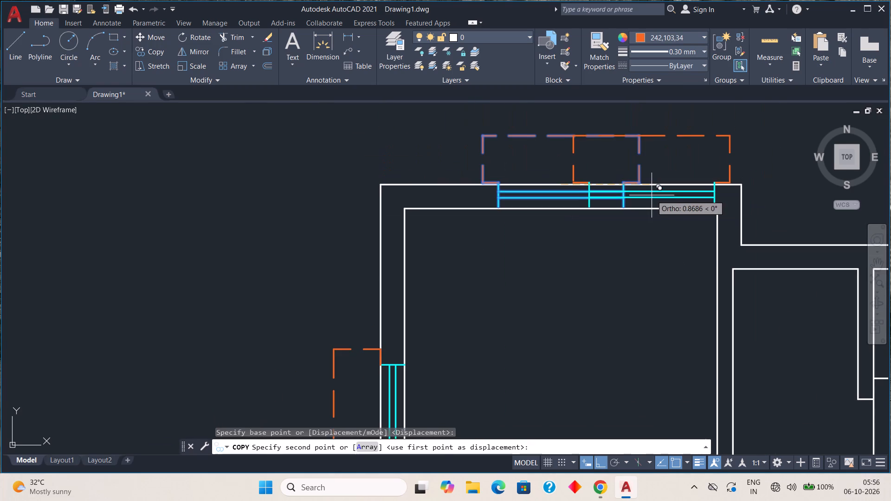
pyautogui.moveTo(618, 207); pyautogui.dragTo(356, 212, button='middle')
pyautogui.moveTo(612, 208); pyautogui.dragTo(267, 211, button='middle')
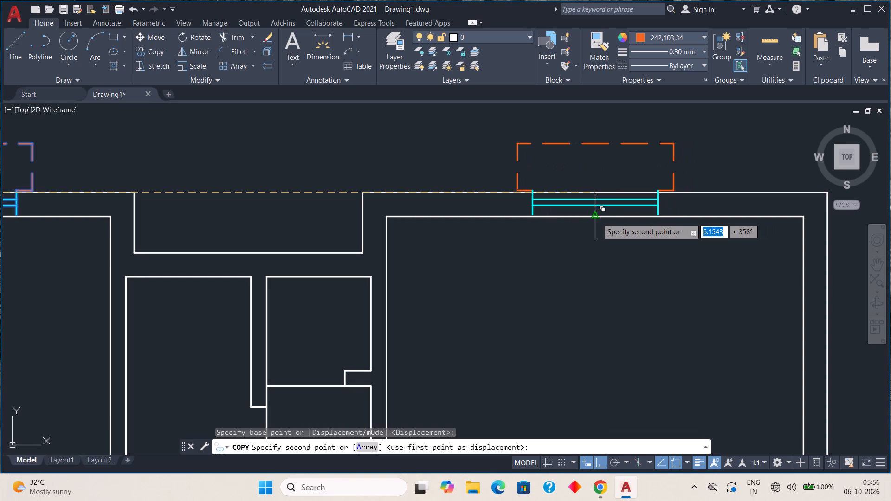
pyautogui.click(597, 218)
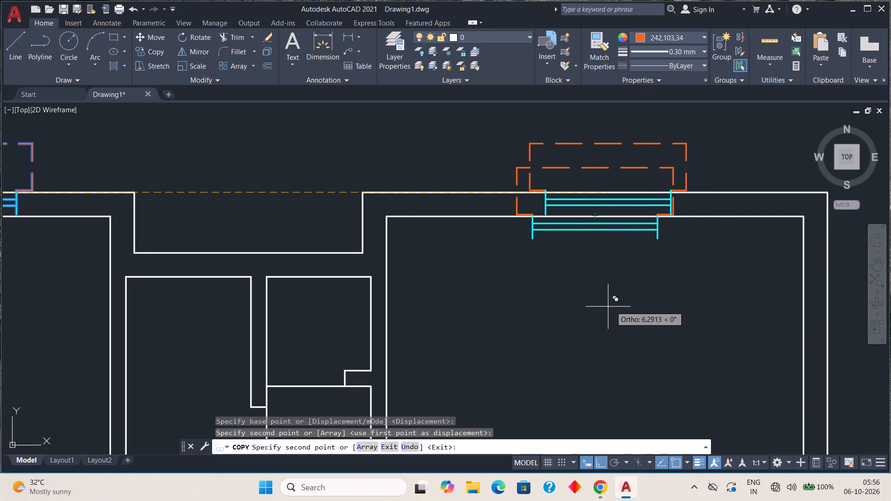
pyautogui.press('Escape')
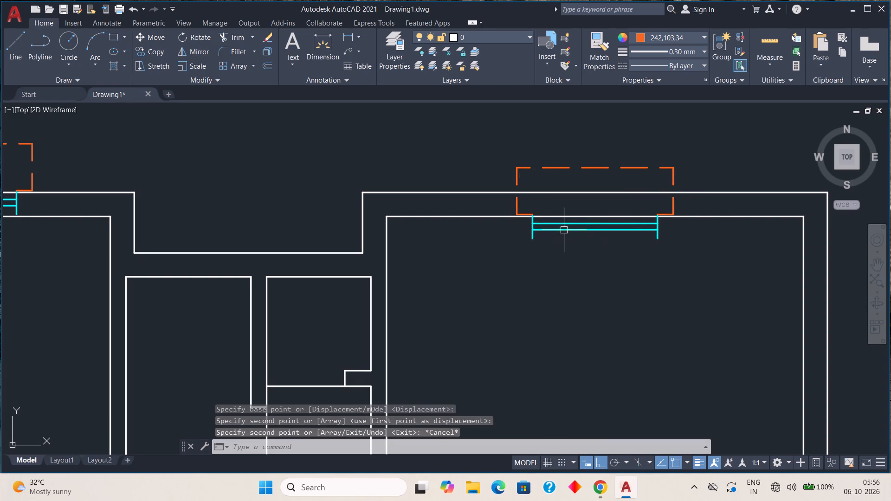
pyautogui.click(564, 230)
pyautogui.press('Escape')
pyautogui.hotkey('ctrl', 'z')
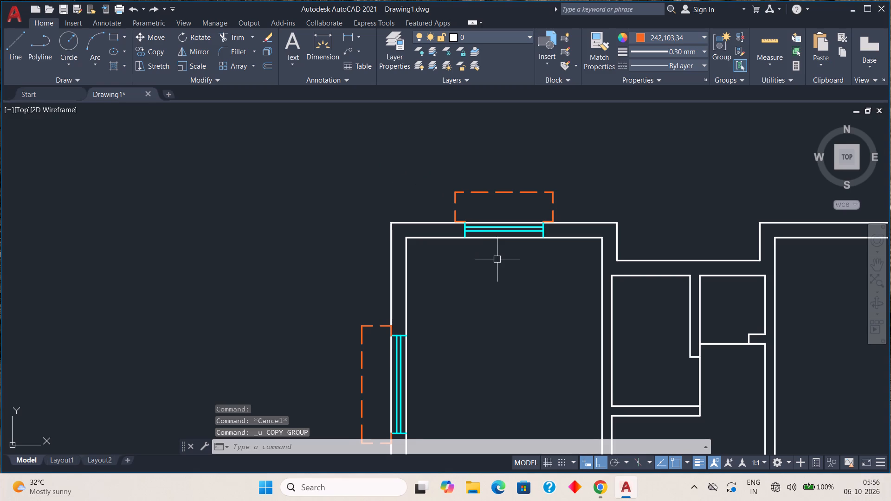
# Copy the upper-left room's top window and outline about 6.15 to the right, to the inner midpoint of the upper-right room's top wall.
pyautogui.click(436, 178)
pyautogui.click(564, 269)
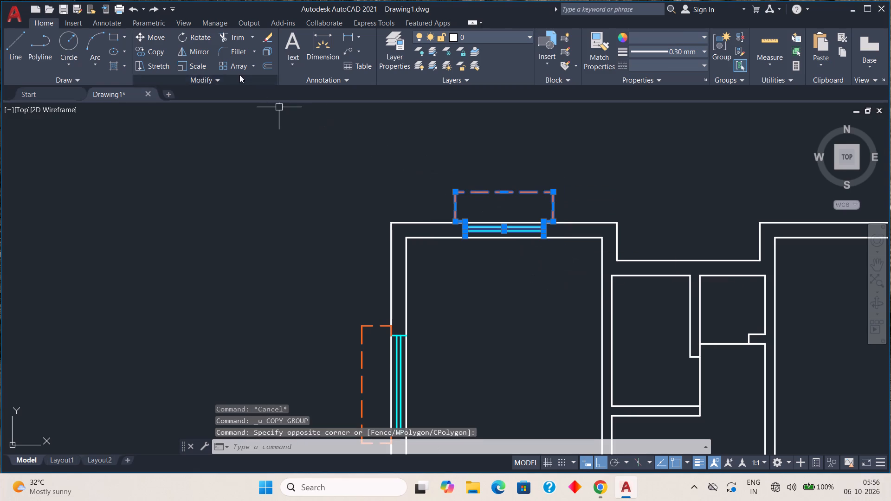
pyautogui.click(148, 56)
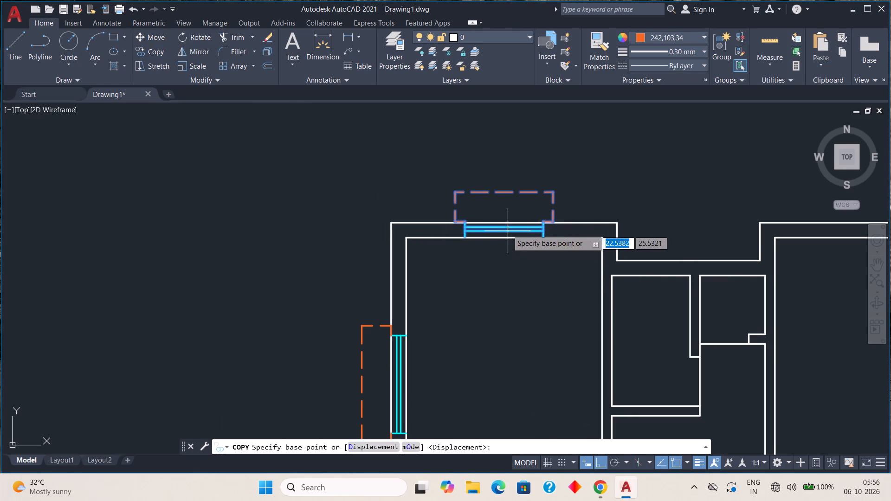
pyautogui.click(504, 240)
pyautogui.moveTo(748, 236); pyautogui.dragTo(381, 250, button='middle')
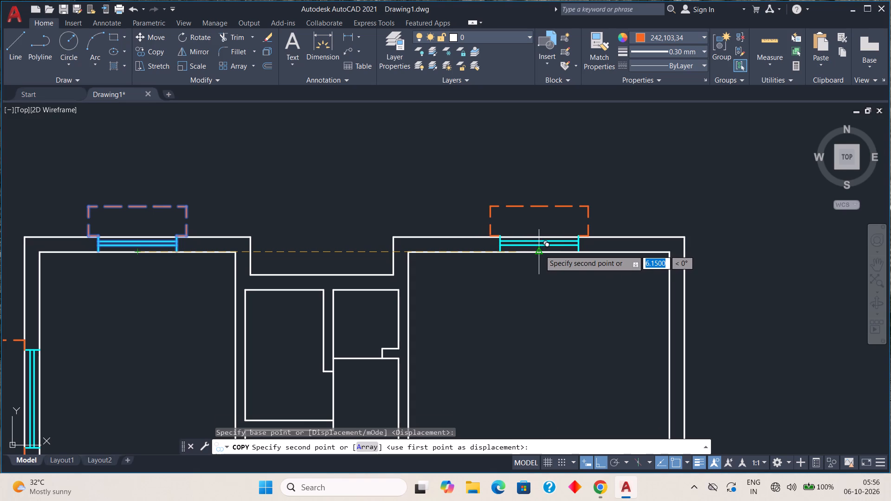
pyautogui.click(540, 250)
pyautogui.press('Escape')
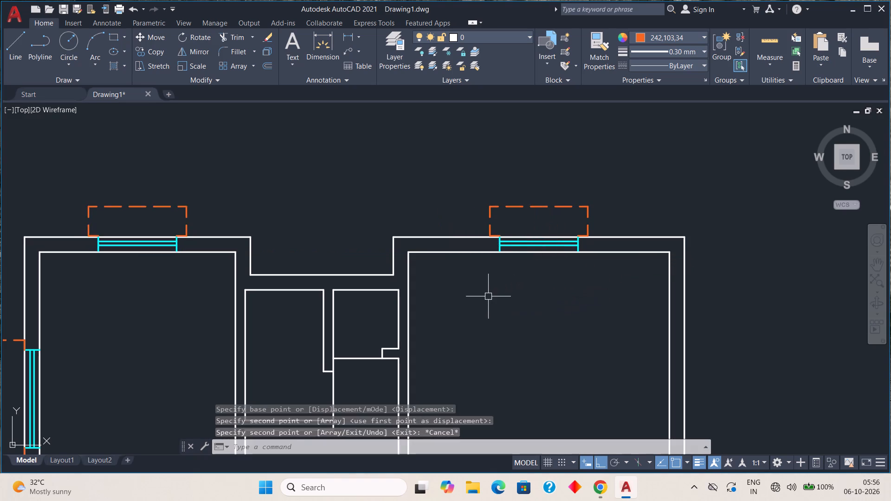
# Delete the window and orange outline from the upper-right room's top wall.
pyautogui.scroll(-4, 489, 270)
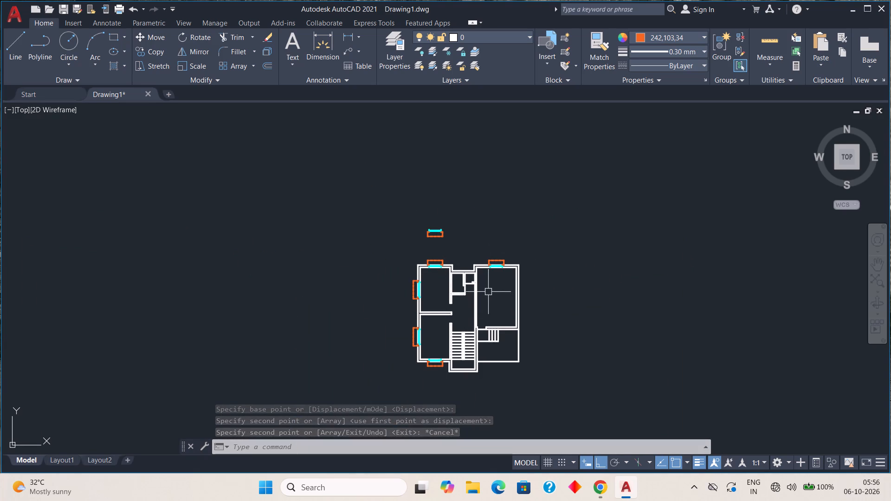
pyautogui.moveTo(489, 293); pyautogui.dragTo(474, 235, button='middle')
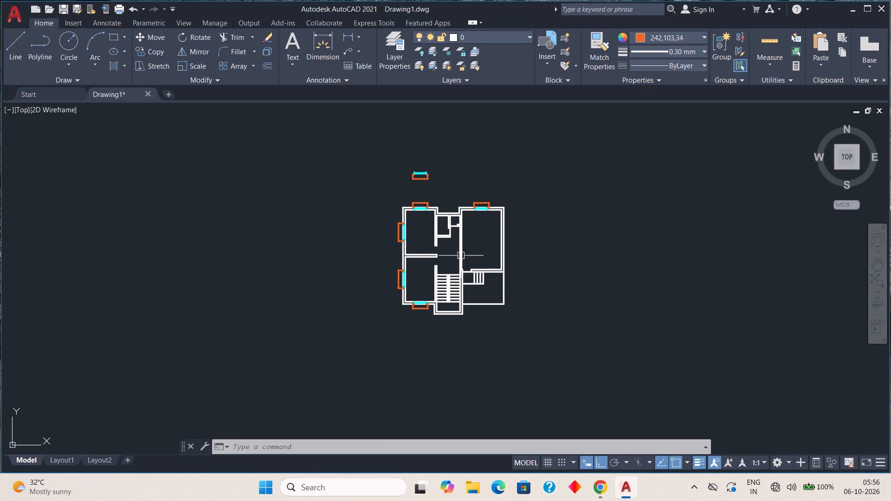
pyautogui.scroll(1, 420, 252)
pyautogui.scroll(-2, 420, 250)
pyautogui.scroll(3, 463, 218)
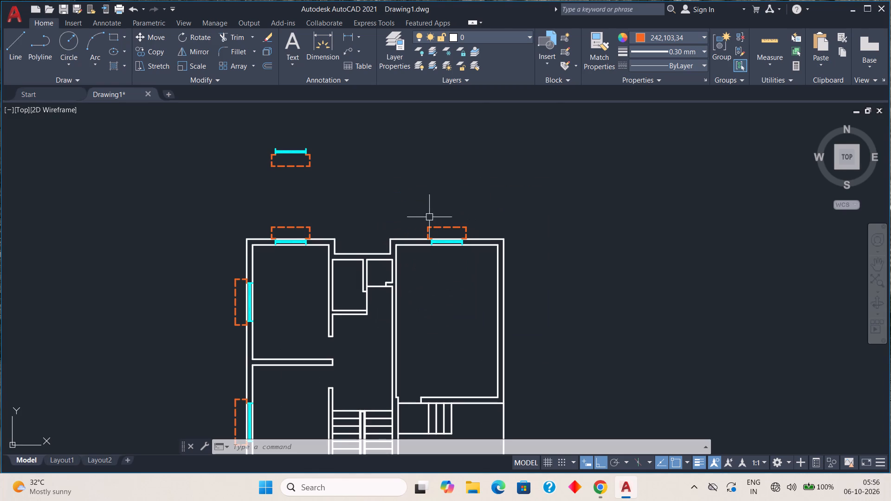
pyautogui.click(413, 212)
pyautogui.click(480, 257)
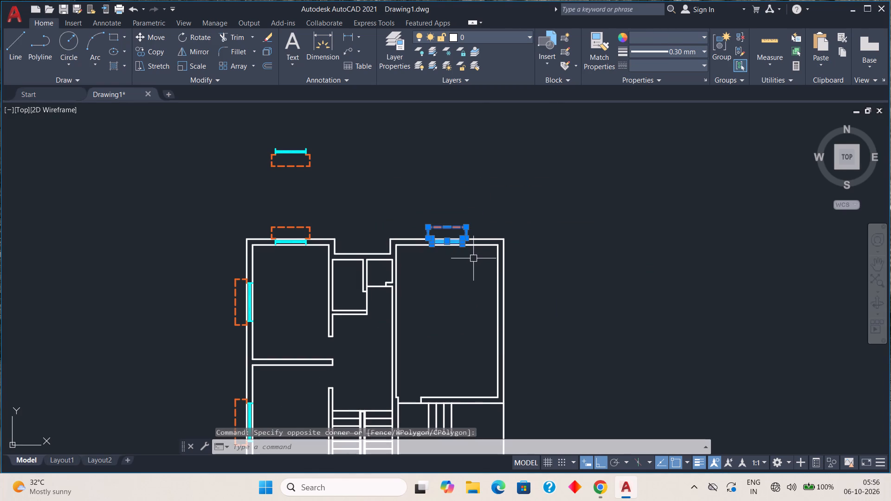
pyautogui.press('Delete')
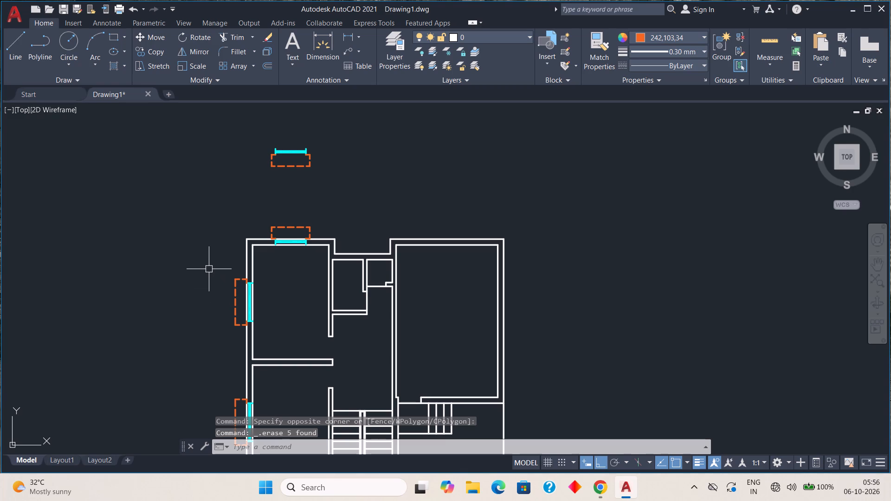
# Copy the upper-left room's left-wall window with its orange outline horizontally into the empty space right of the floor plan.
pyautogui.click(209, 269)
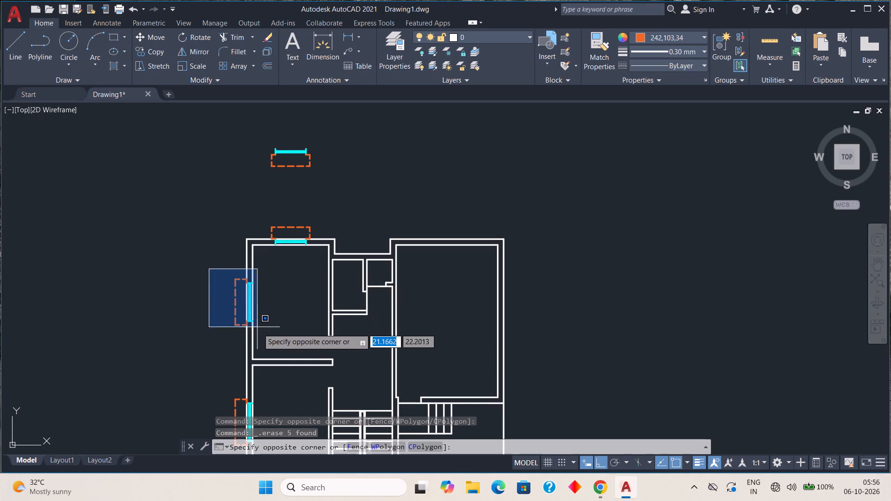
pyautogui.click(265, 334)
pyautogui.click(160, 52)
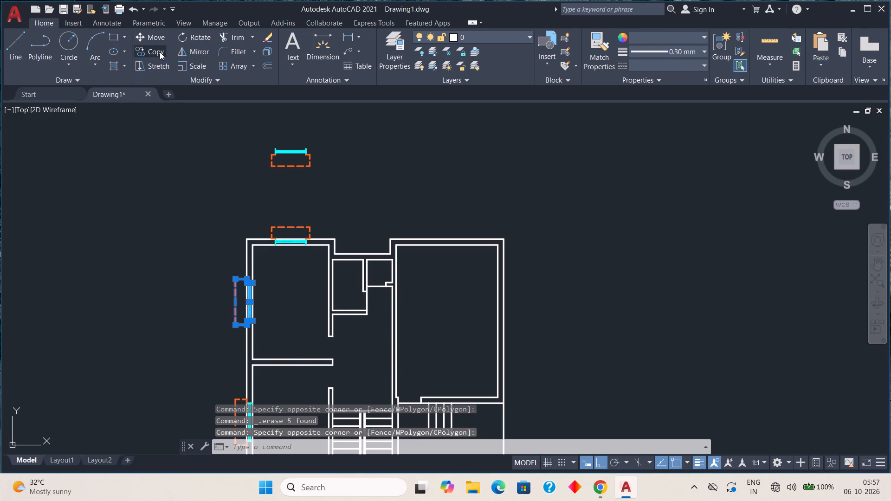
pyautogui.click(246, 305)
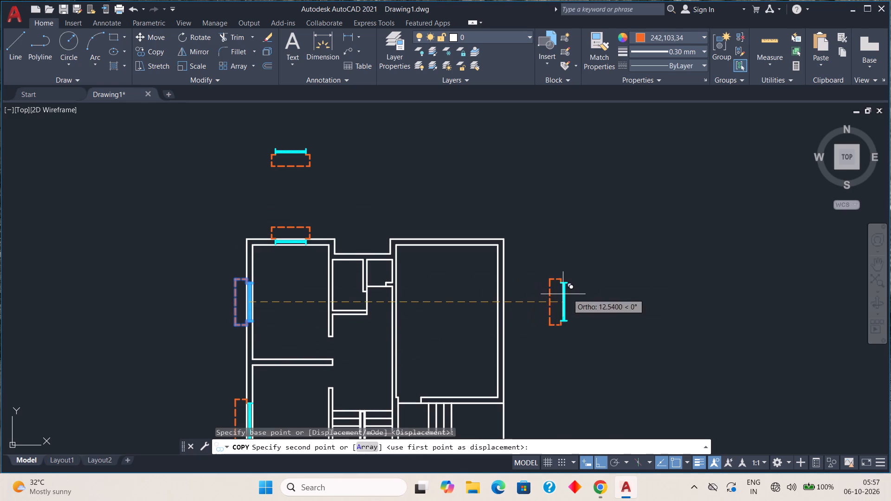
pyautogui.click(616, 278)
pyautogui.press('Escape')
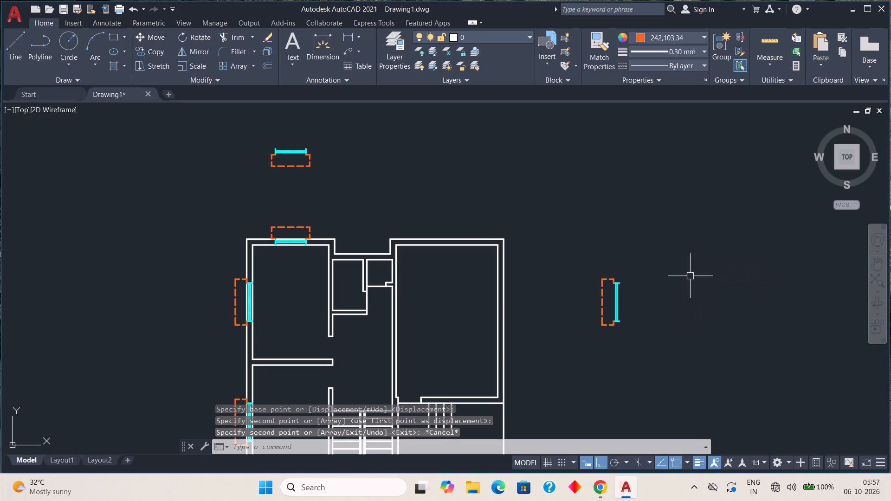
# Mirror the window copy right of the plan across a vertical line just beside its cyan edge, keeping the source objects.
pyautogui.click(562, 229)
pyautogui.click(654, 350)
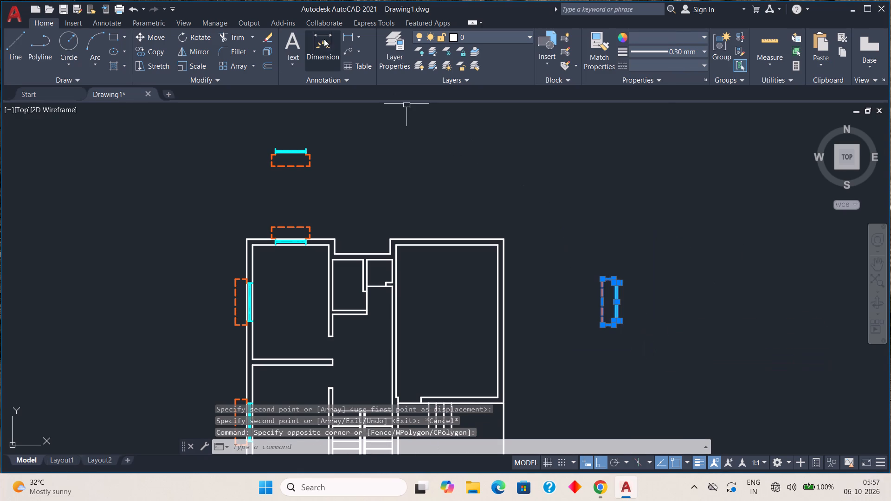
pyautogui.click(188, 57)
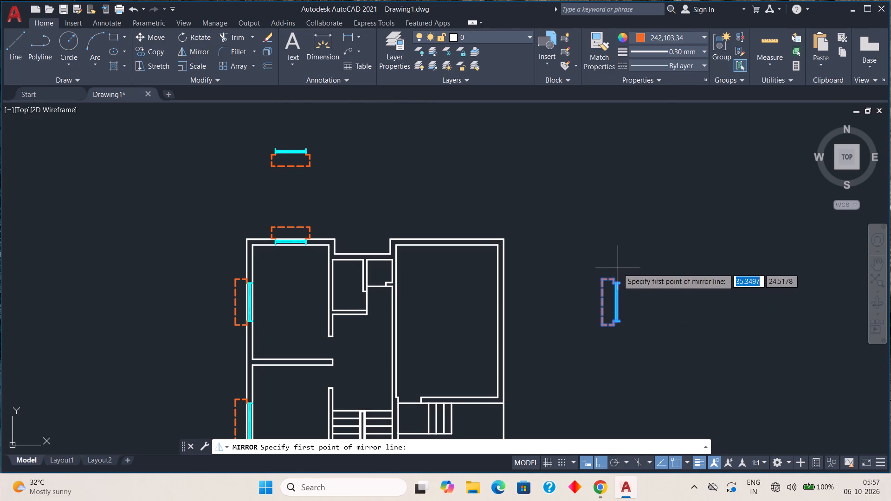
pyautogui.click(626, 265)
pyautogui.click(629, 353)
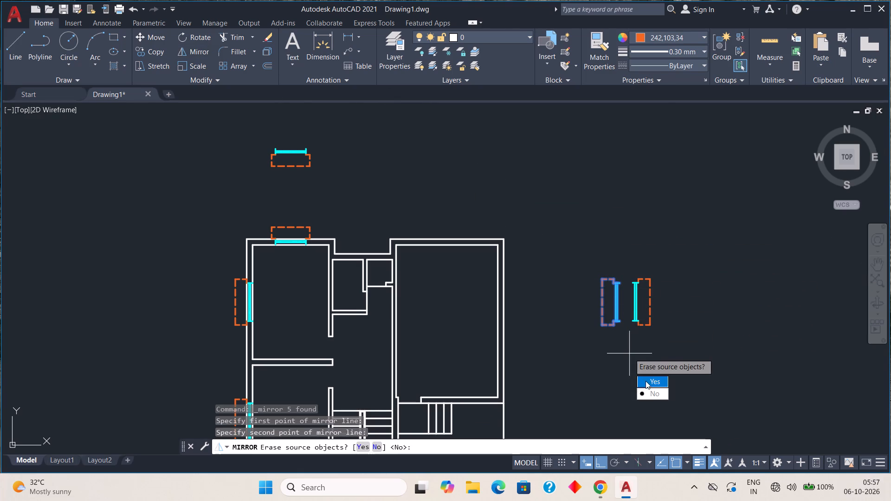
pyautogui.moveTo(646, 390); pyautogui.dragTo(630, 354)
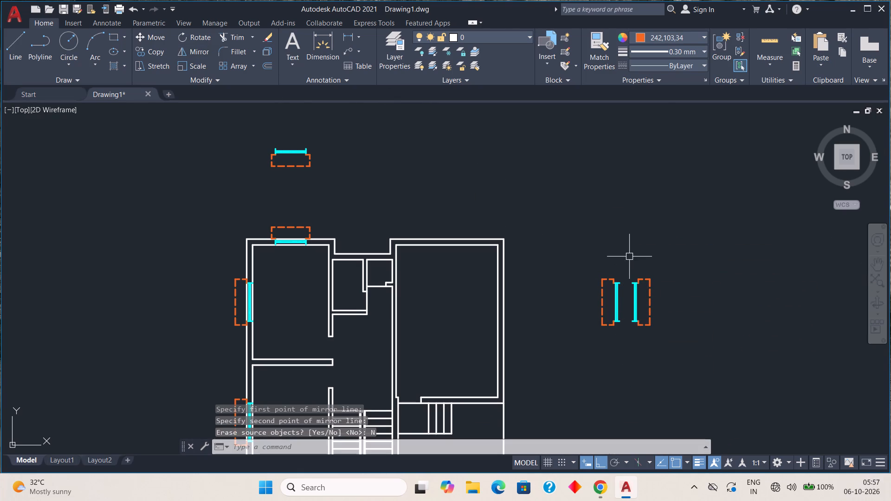
# Delete the unmirrored window copy and its outline in the space right of the plan.
pyautogui.moveTo(588, 263); pyautogui.dragTo(590, 268)
pyautogui.click(623, 354)
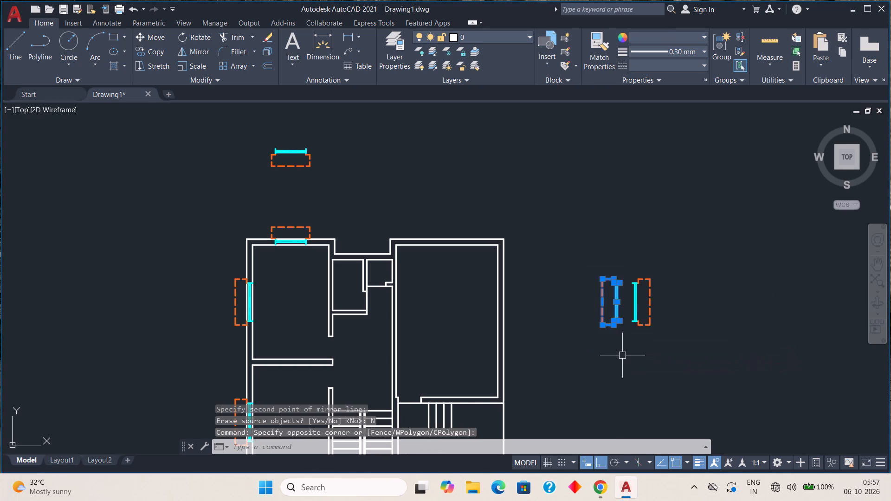
pyautogui.press('Delete')
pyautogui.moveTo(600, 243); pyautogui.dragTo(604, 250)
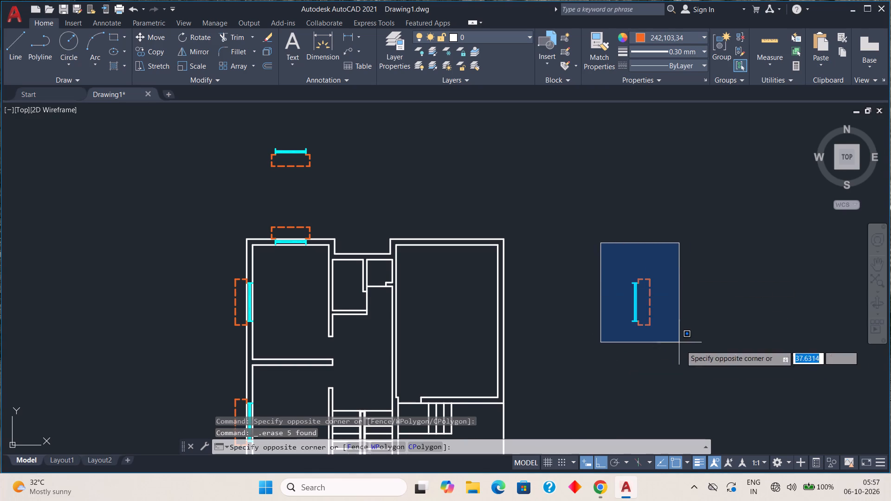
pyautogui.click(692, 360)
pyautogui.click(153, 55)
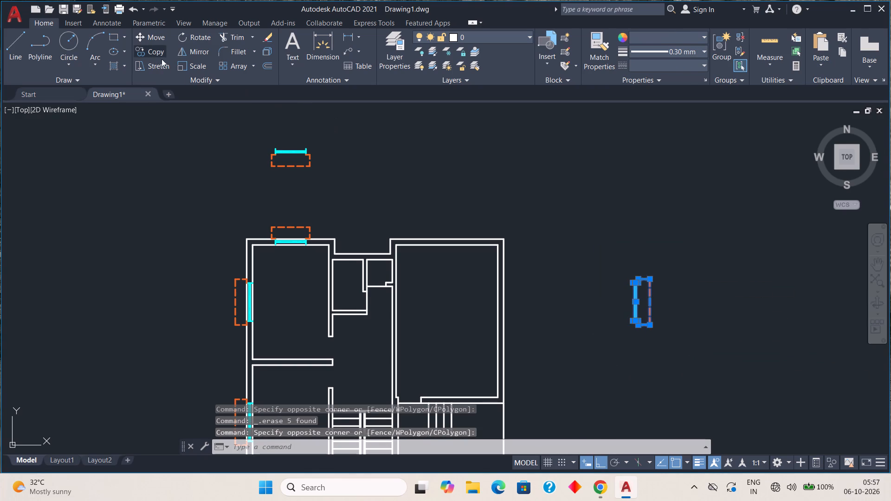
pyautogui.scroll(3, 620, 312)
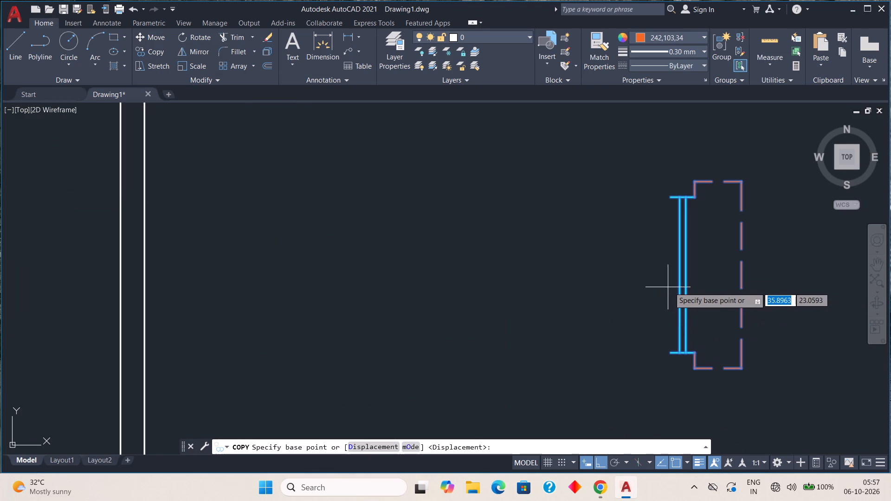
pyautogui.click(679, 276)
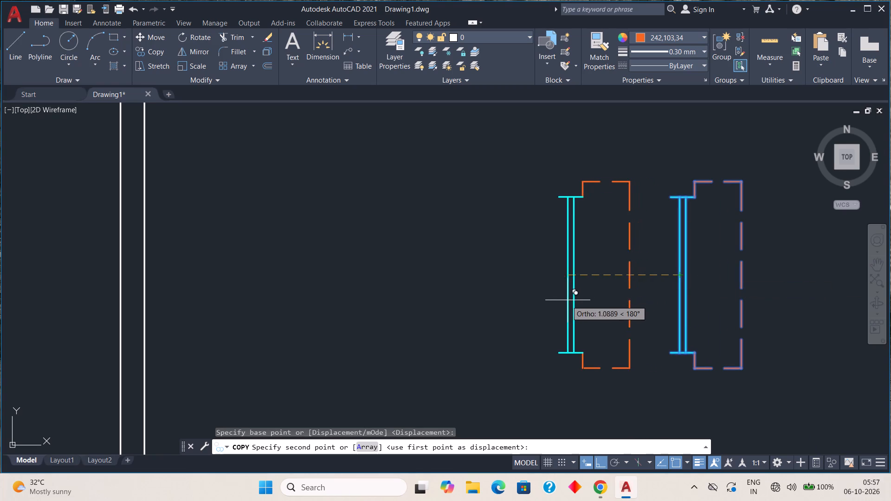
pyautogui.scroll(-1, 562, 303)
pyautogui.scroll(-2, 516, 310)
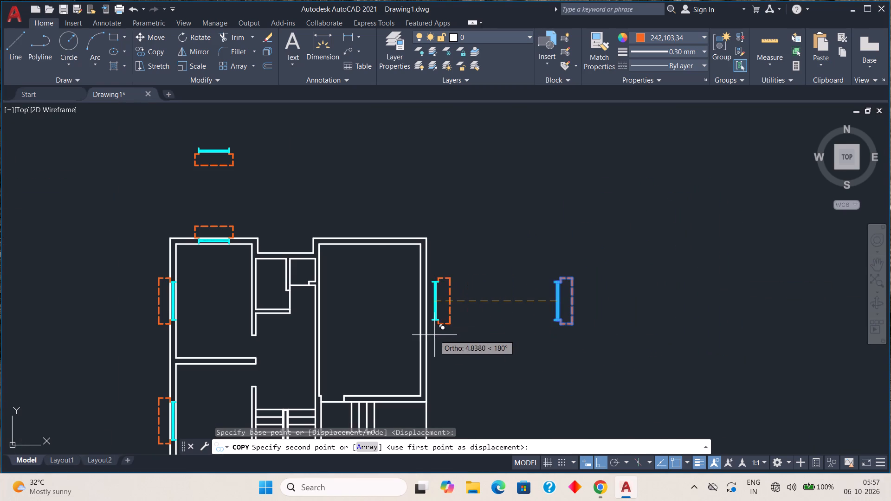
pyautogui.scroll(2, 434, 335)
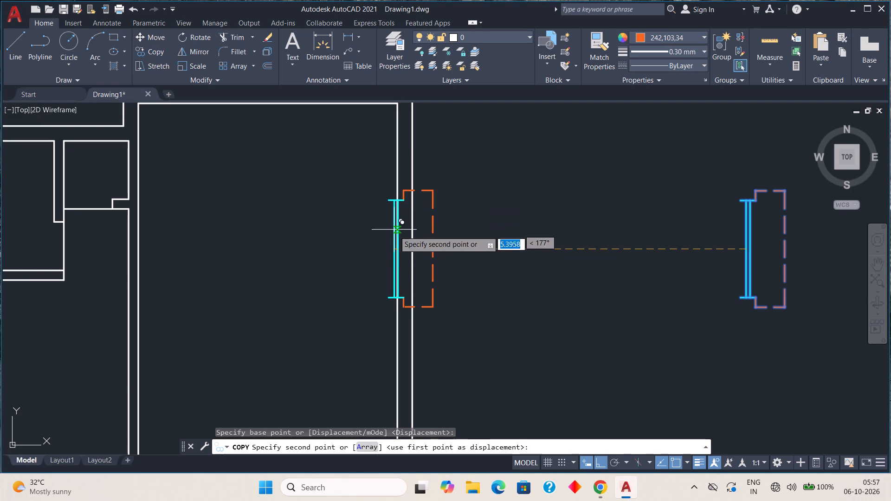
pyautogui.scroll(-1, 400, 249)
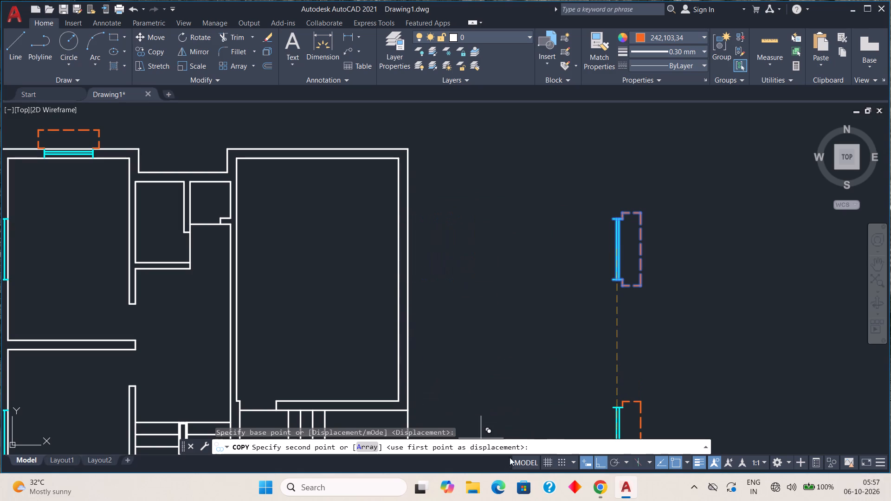
# Turn off Ortho mode.
pyautogui.click(599, 460)
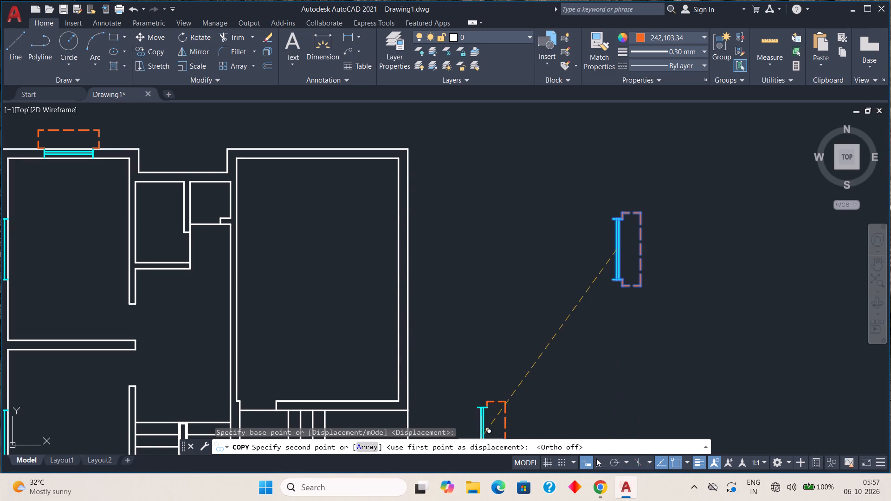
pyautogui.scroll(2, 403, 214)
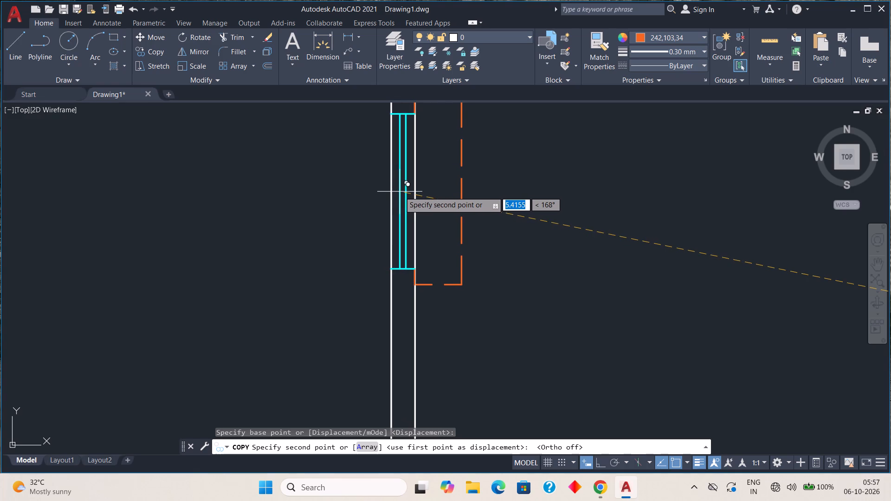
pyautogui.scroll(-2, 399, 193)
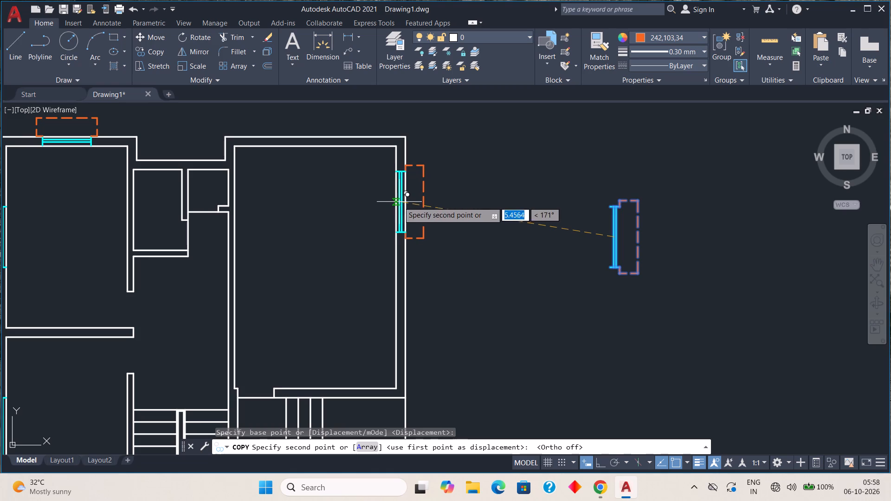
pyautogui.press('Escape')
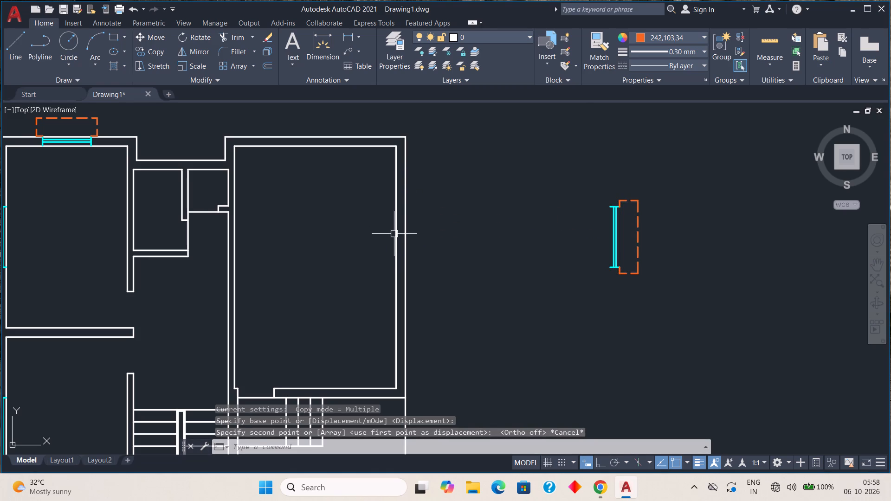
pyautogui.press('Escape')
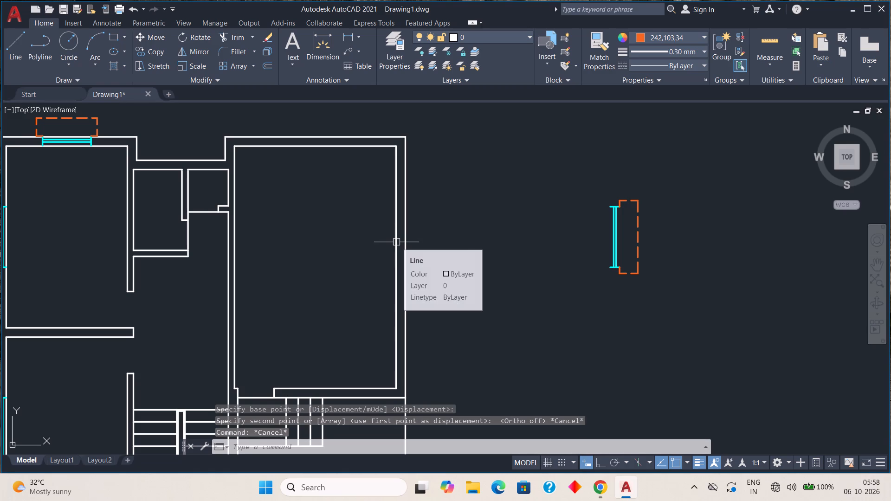
# Break the inner line of the right room's right-hand exterior wall at its midpoint.
pyautogui.click(396, 242)
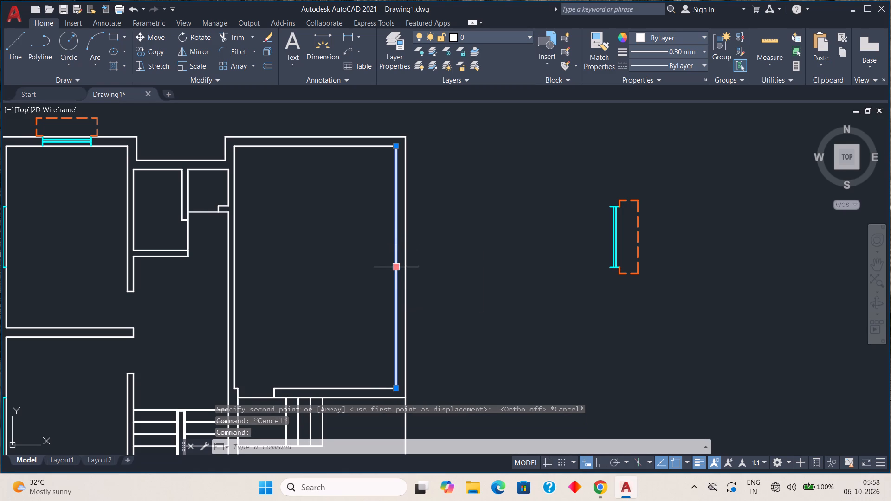
pyautogui.click(394, 269)
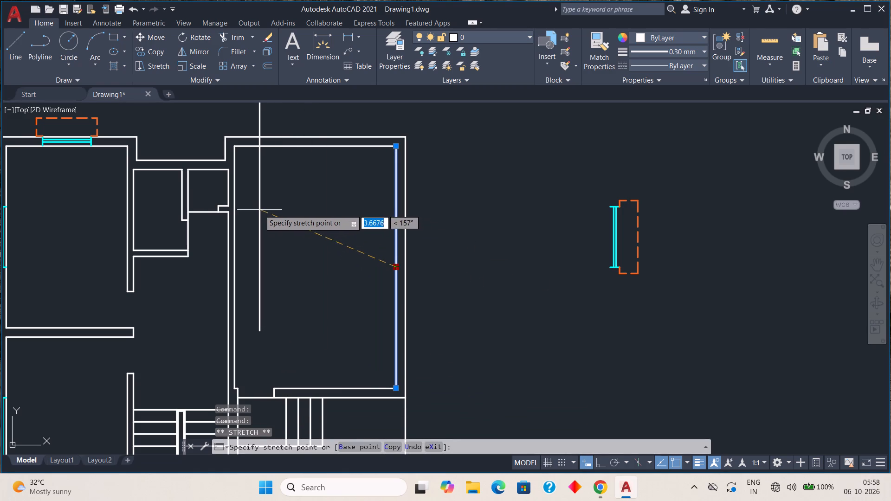
pyautogui.press('Escape')
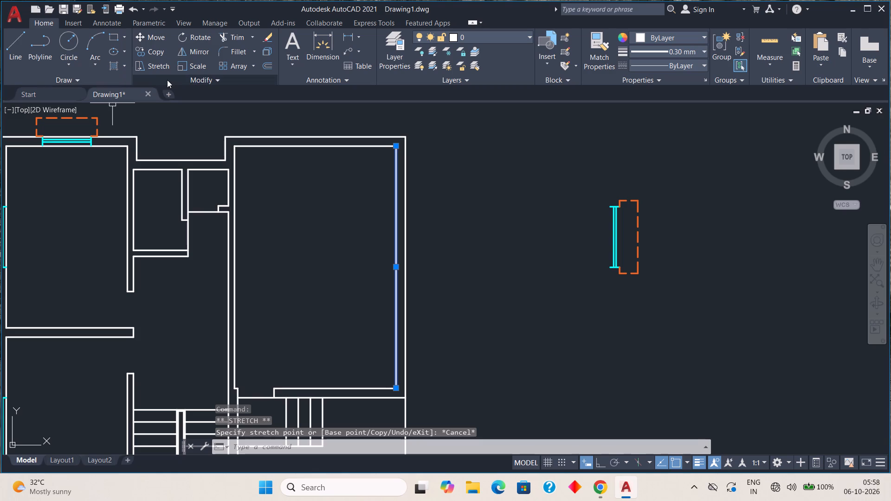
pyautogui.click(199, 82)
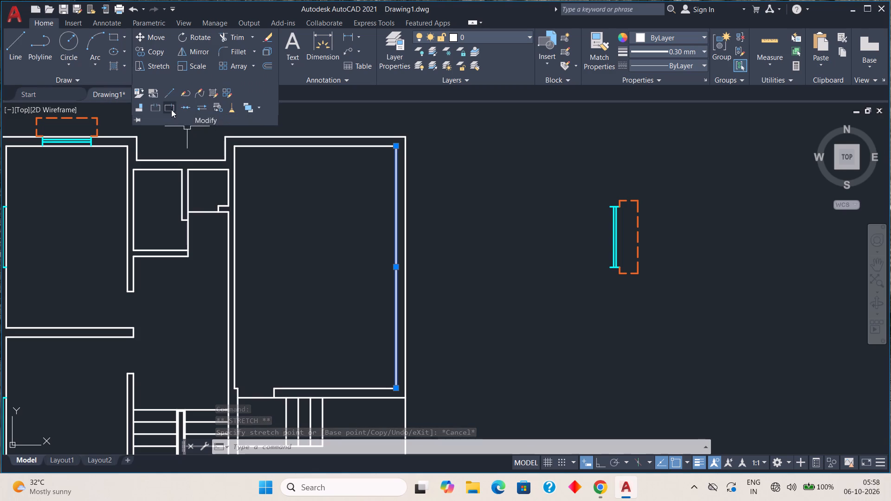
pyautogui.click(171, 109)
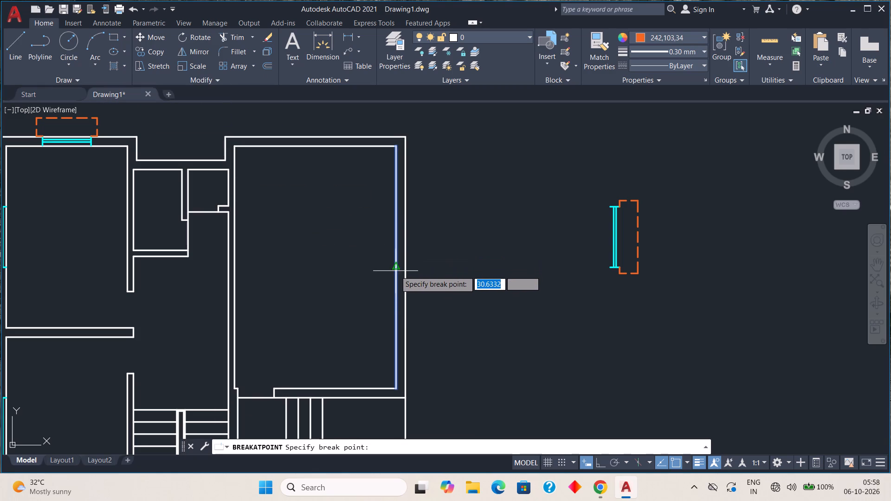
pyautogui.click(395, 265)
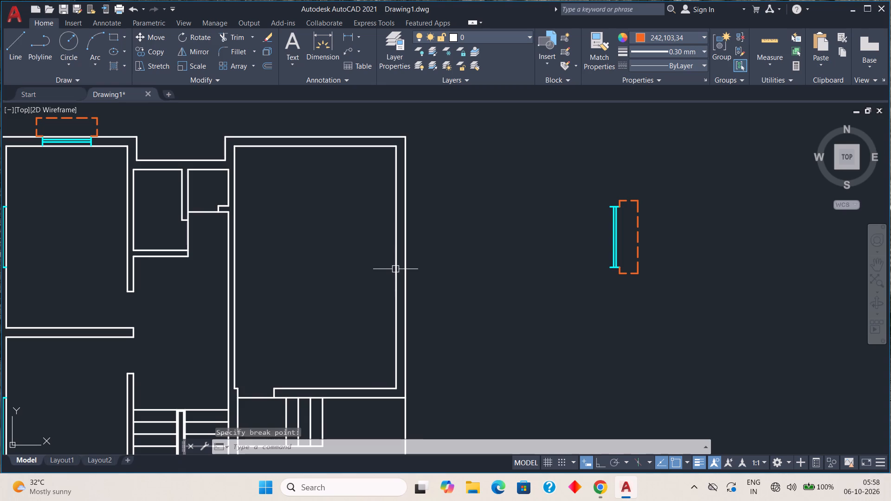
pyautogui.click(396, 269)
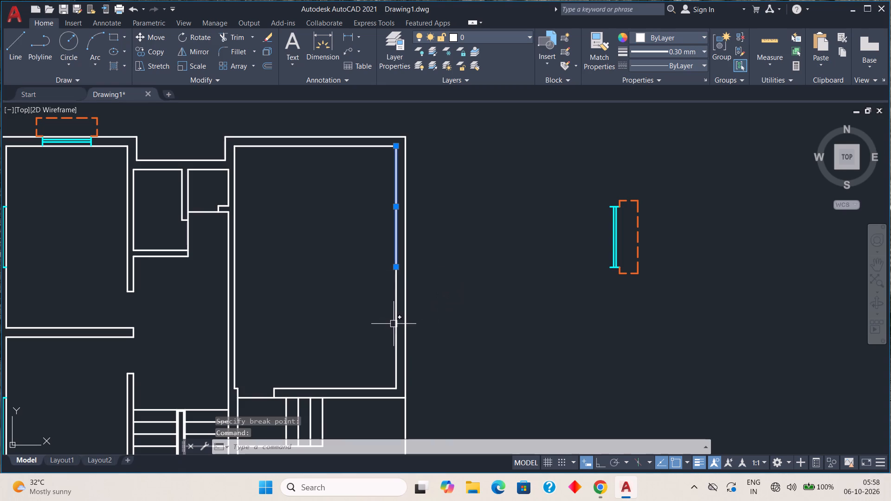
pyautogui.click(397, 327)
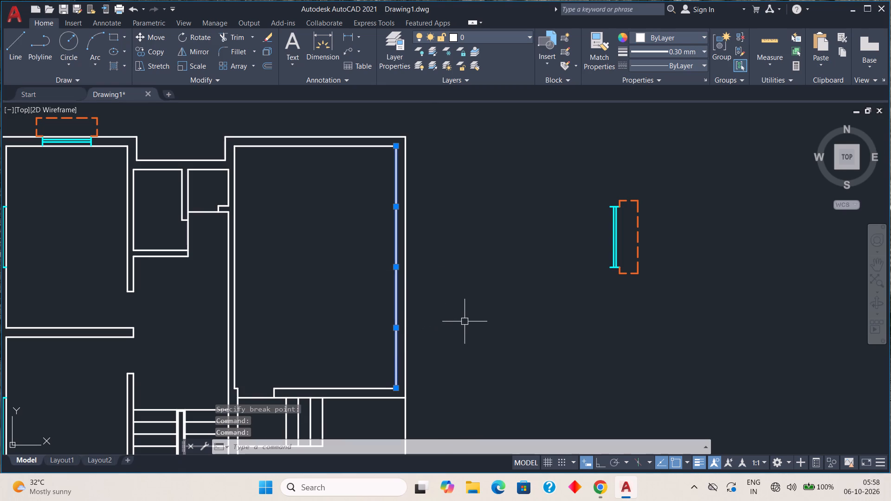
pyautogui.press('space')
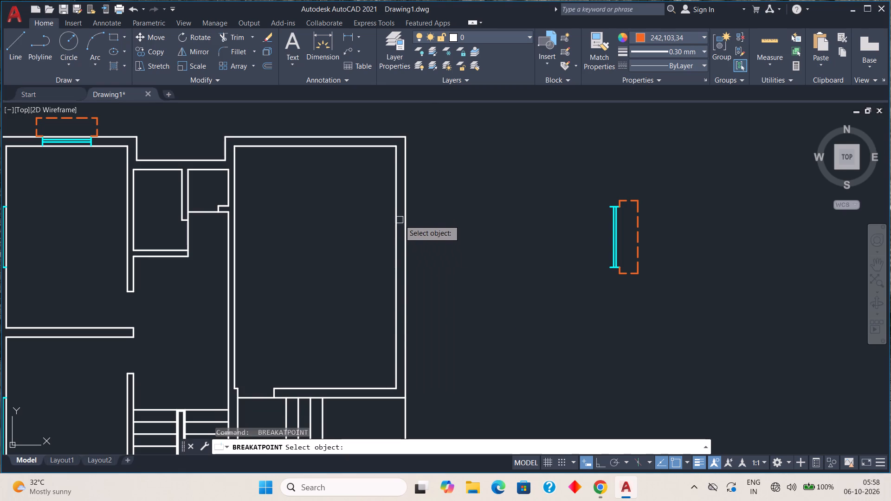
pyautogui.press('Escape')
# Move the mirrored window and orange outline from its inner cyan line's midpoint to the midpoint of the broken wall line's upper half.
pyautogui.moveTo(543, 151); pyautogui.dragTo(549, 166)
pyautogui.click(676, 301)
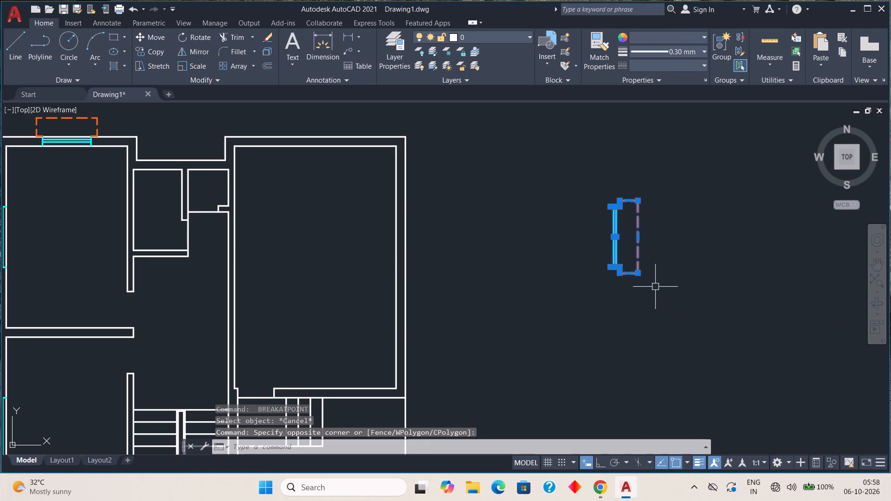
pyautogui.click(149, 38)
pyautogui.scroll(3, 609, 237)
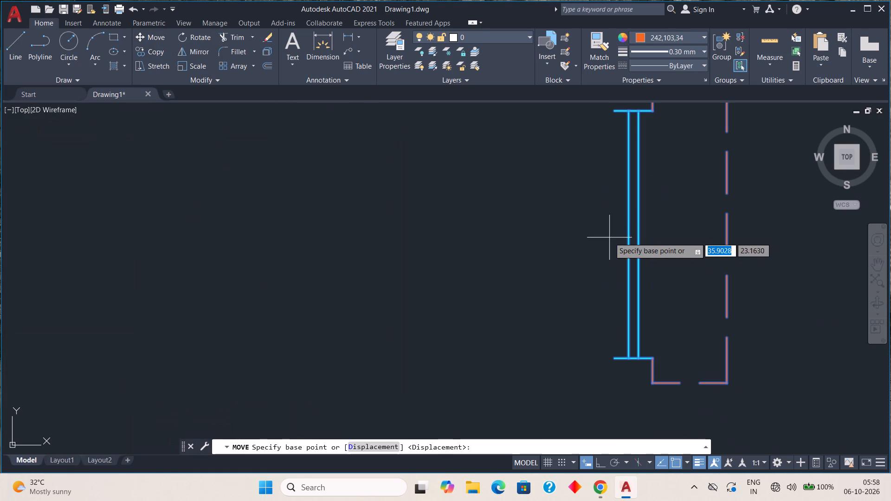
pyautogui.click(629, 234)
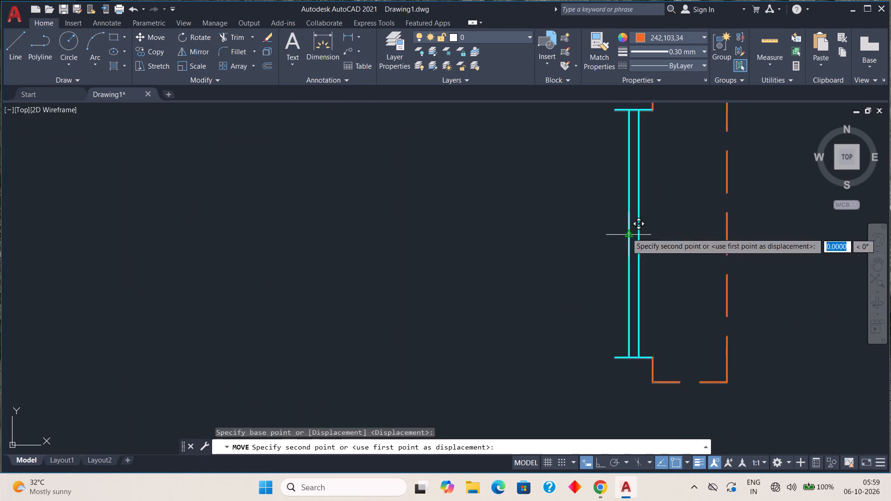
pyautogui.scroll(-3, 560, 233)
pyautogui.scroll(3, 362, 204)
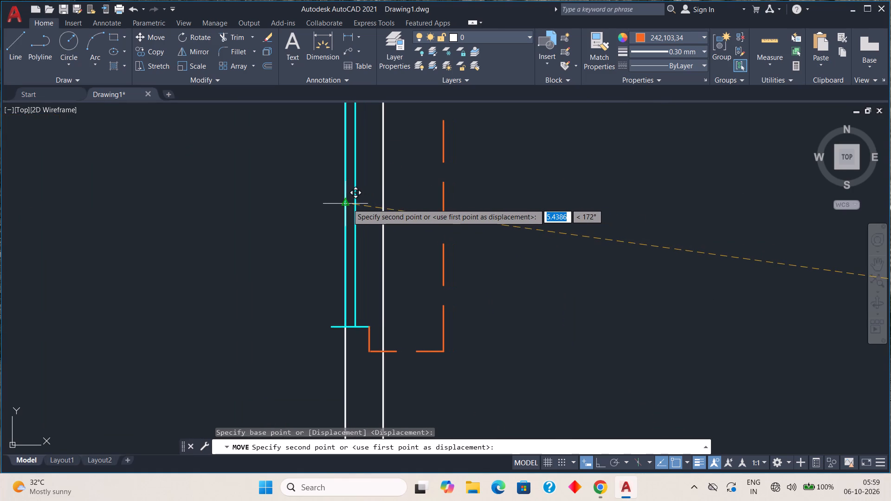
pyautogui.click(348, 204)
pyautogui.scroll(-3, 503, 225)
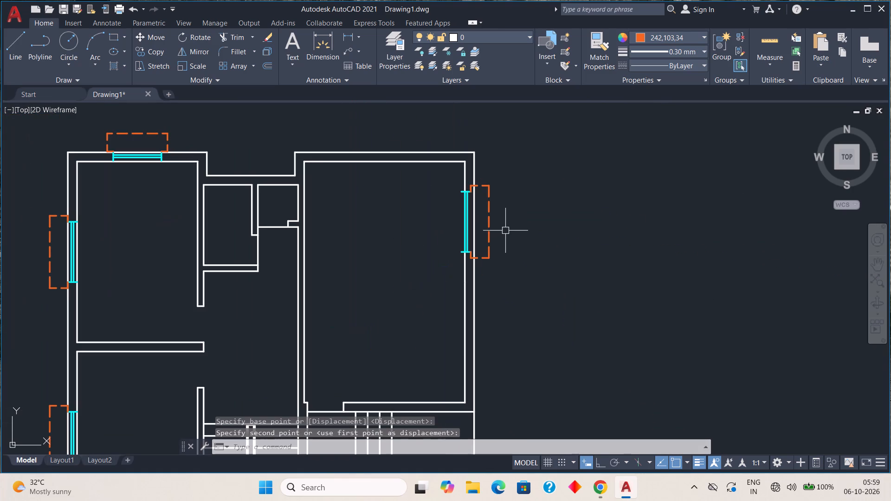
# Move the right room's window and outline horizontally outward, from its inner cyan line's midpoint to its outer cyan line's midpoint.
pyautogui.click(432, 169)
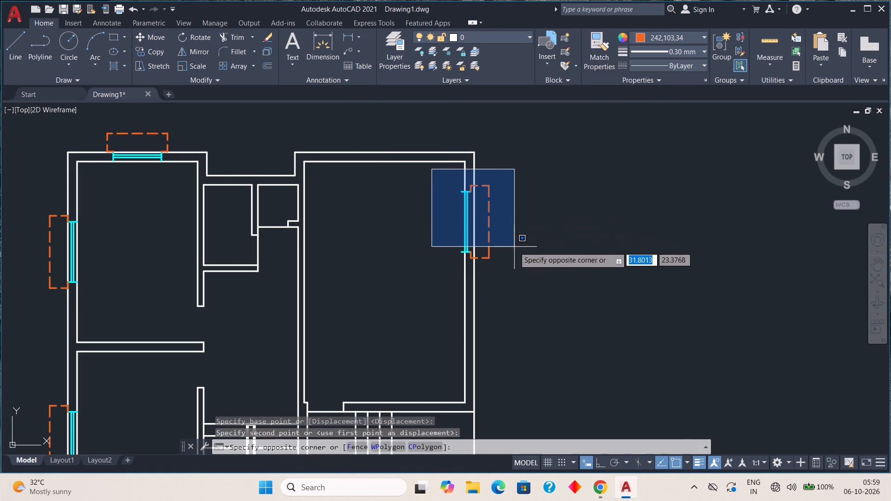
pyautogui.click(532, 274)
pyautogui.scroll(3, 474, 220)
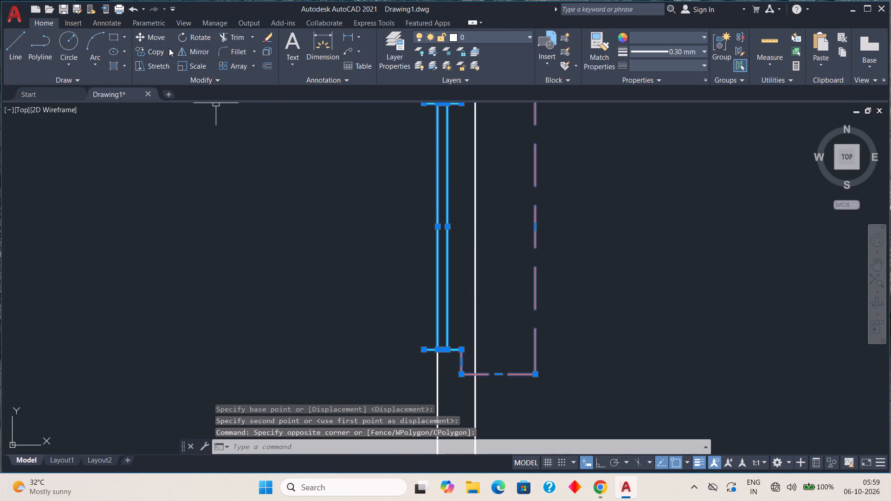
pyautogui.click(160, 39)
pyautogui.scroll(-1, 468, 251)
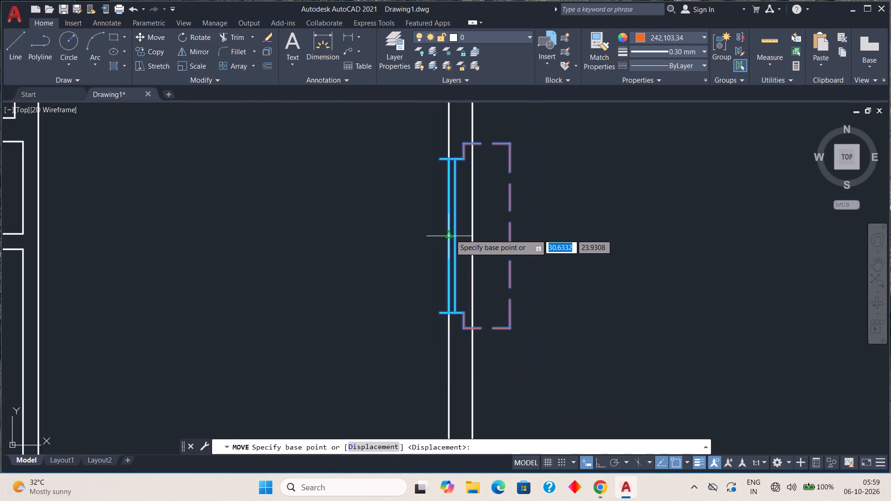
pyautogui.scroll(1, 447, 234)
pyautogui.click(450, 237)
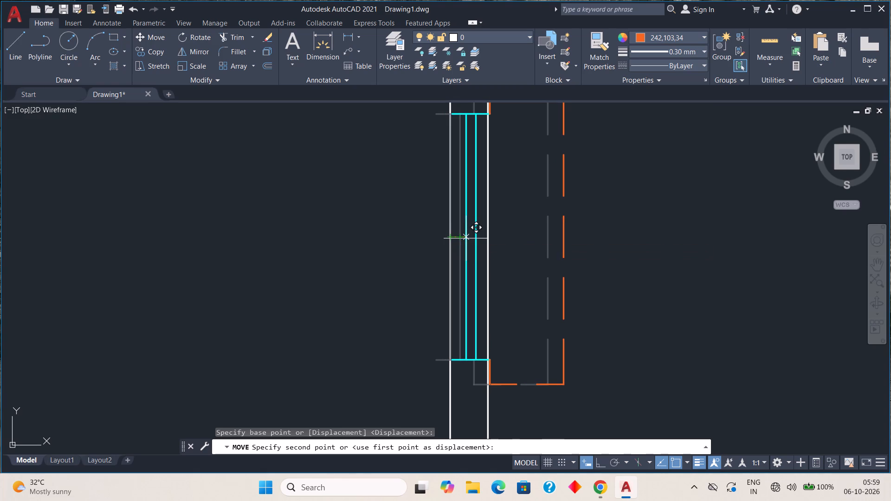
pyautogui.scroll(1, 463, 238)
pyautogui.scroll(-1, 462, 238)
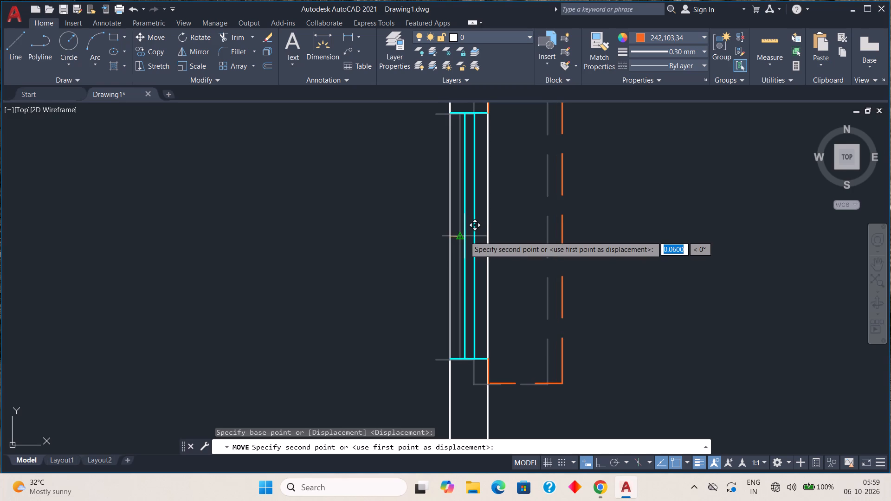
pyautogui.click(465, 236)
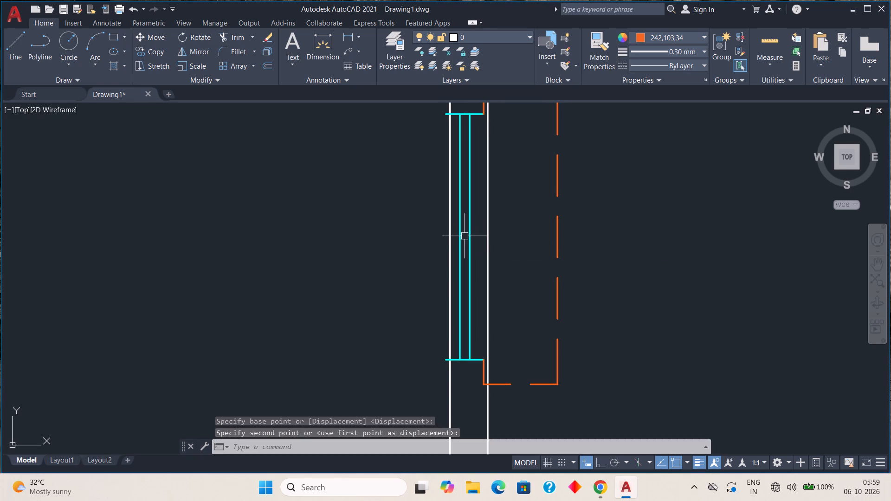
# Move the right room's window and outline horizontally so the upper jamb line's inner endpoint lands on the inner wall line.
pyautogui.scroll(-2, 519, 263)
pyautogui.scroll(2, 501, 225)
pyautogui.click(423, 129)
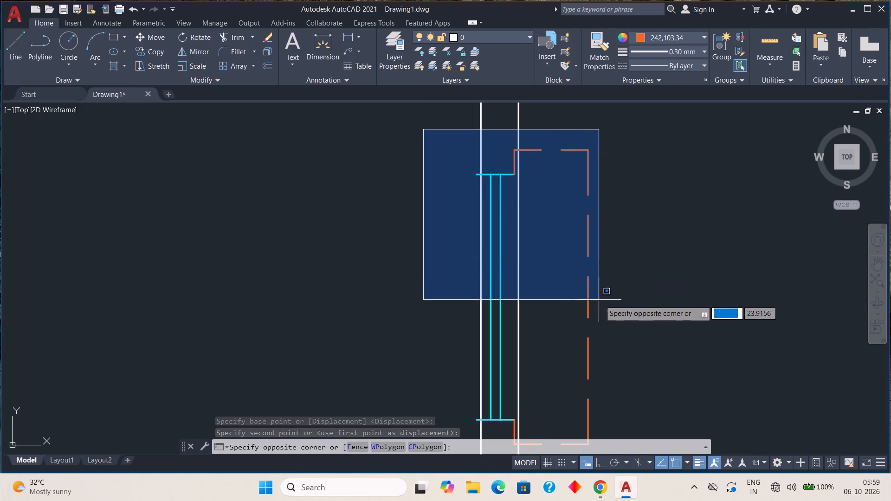
pyautogui.scroll(-2, 626, 320)
pyautogui.click(632, 397)
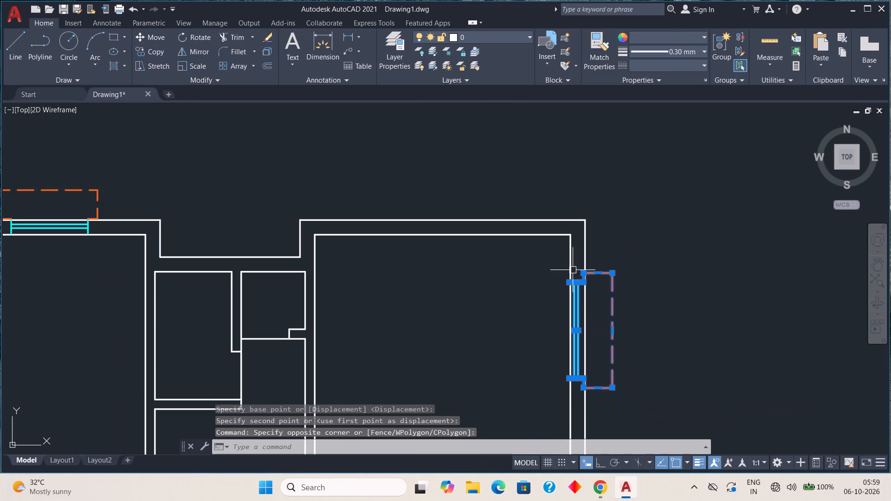
pyautogui.click(157, 40)
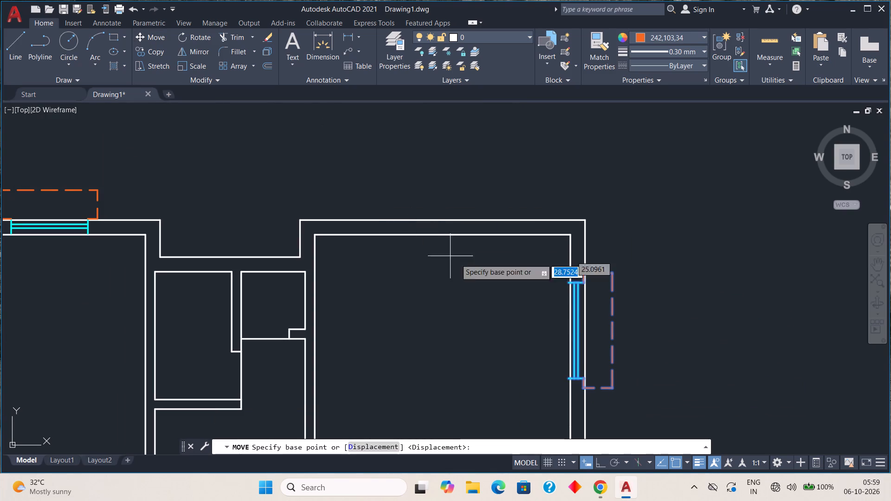
pyautogui.scroll(3, 558, 278)
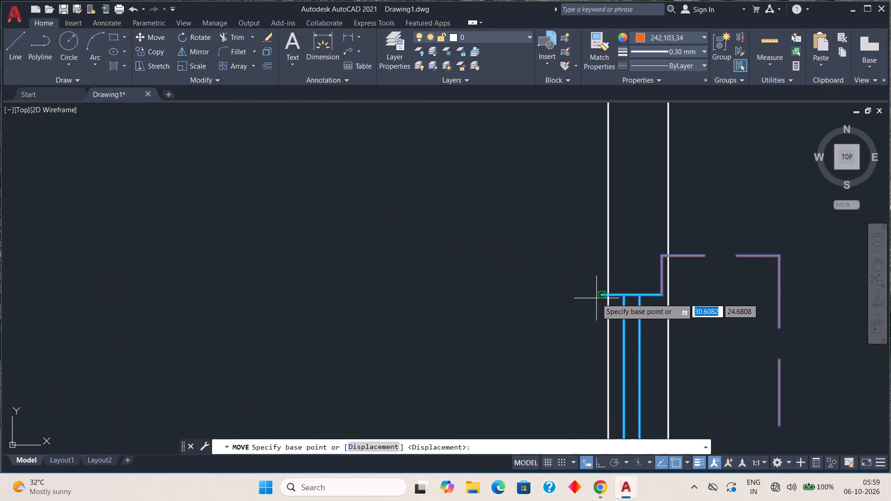
pyautogui.click(600, 295)
pyautogui.click(608, 294)
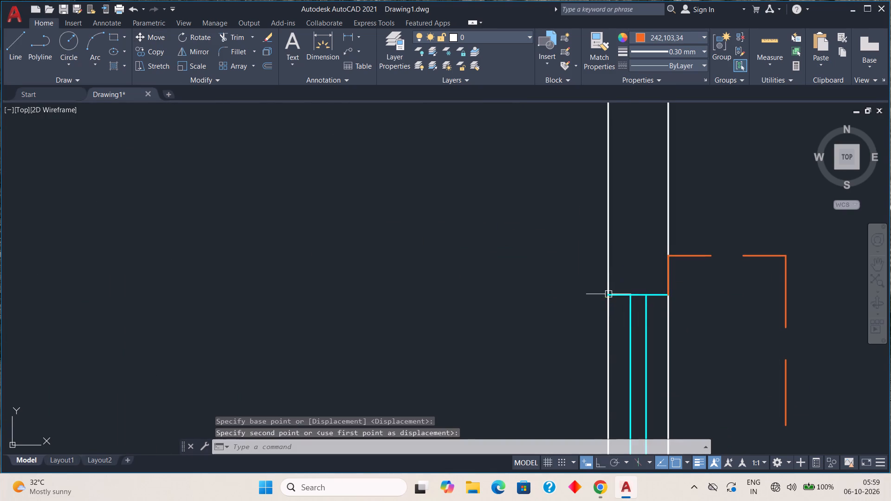
# Copy the right room's window and outline 3 units straight down, from the wall line's upper-half midpoint to its lower-half midpoint.
pyautogui.scroll(-4, 685, 317)
pyautogui.moveTo(693, 345); pyautogui.dragTo(643, 159, button='middle')
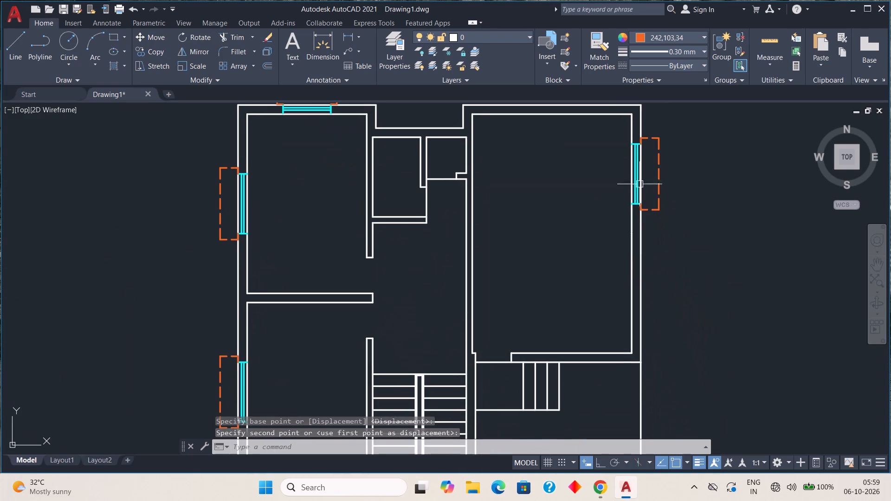
pyautogui.moveTo(701, 269); pyautogui.dragTo(688, 313, button='middle')
pyautogui.moveTo(594, 158); pyautogui.dragTo(597, 162)
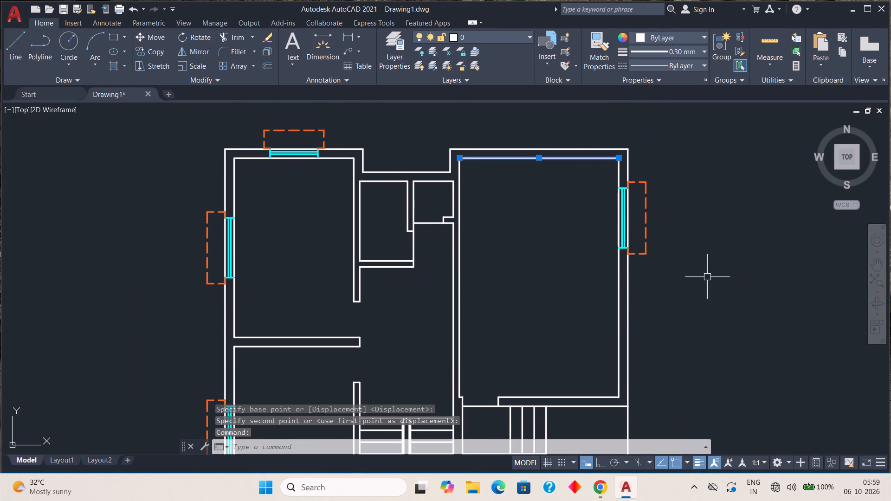
pyautogui.press('Escape')
pyautogui.click(601, 174)
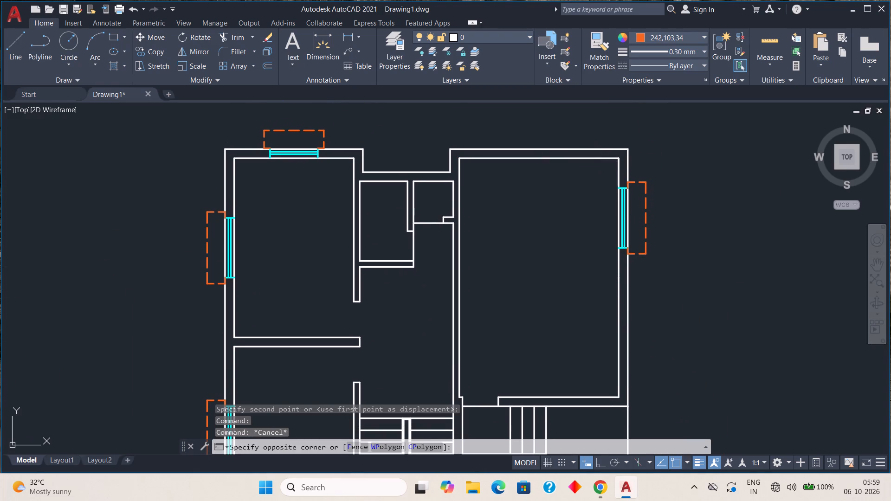
pyautogui.click(689, 274)
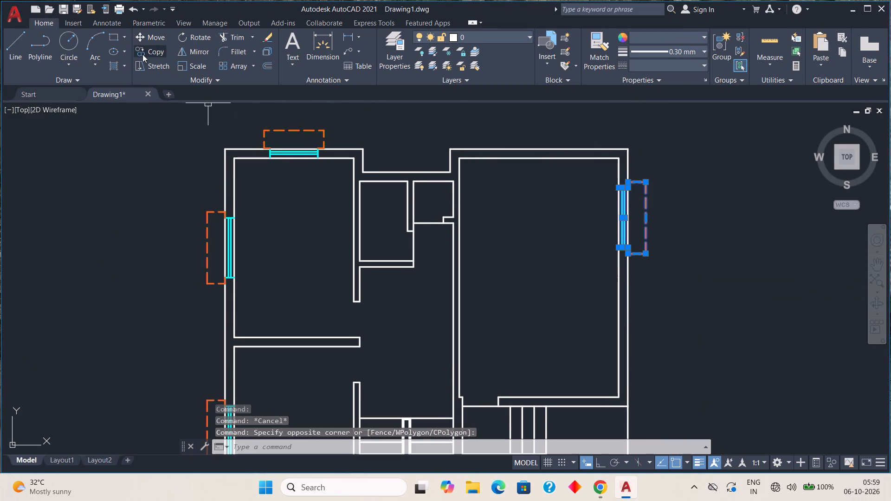
pyautogui.click(142, 54)
pyautogui.scroll(3, 637, 272)
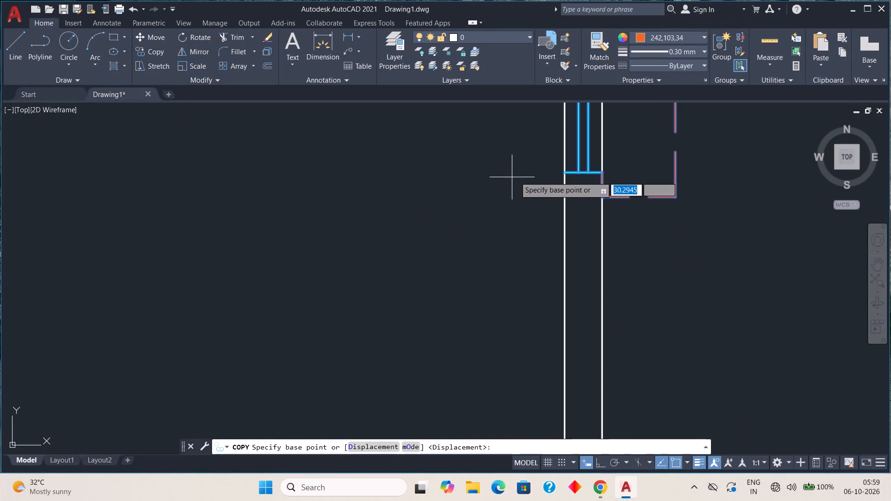
pyautogui.scroll(-2, 560, 172)
pyautogui.moveTo(561, 202); pyautogui.dragTo(553, 348, button='middle')
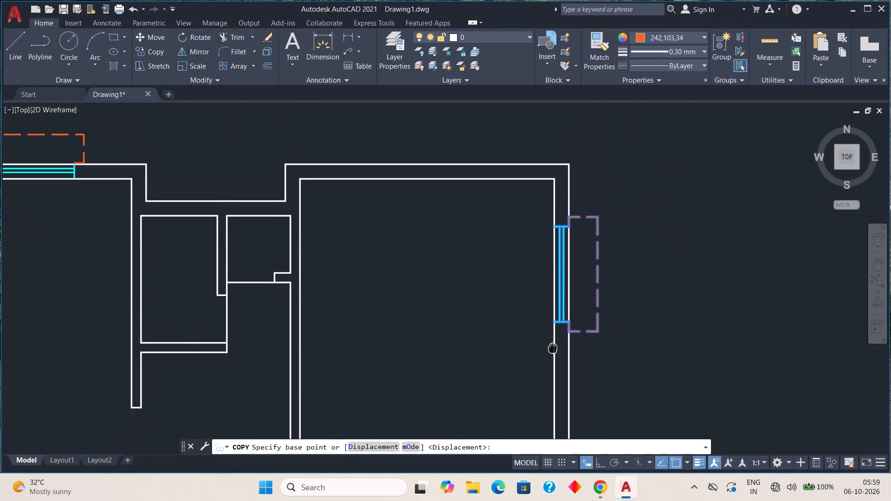
pyautogui.moveTo(553, 348); pyautogui.dragTo(553, 349, button='middle')
pyautogui.scroll(2, 559, 279)
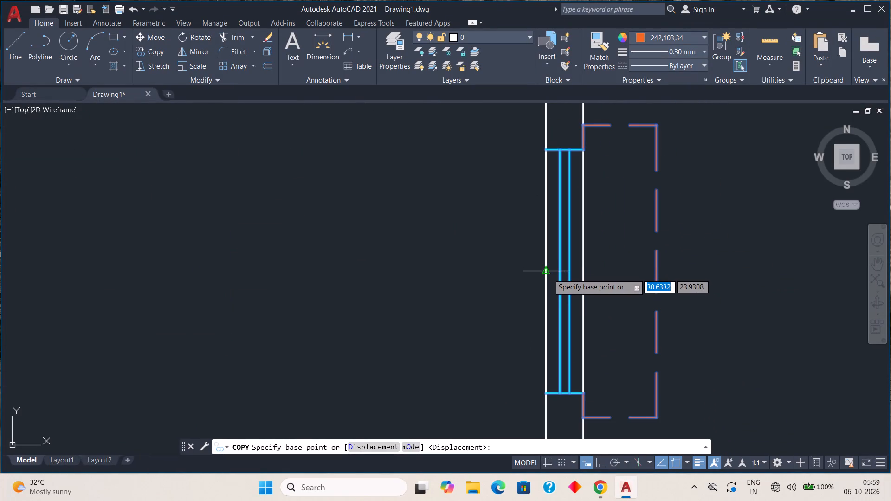
pyautogui.click(549, 274)
pyautogui.scroll(-2, 564, 340)
pyautogui.moveTo(566, 389); pyautogui.dragTo(578, 143, button='middle')
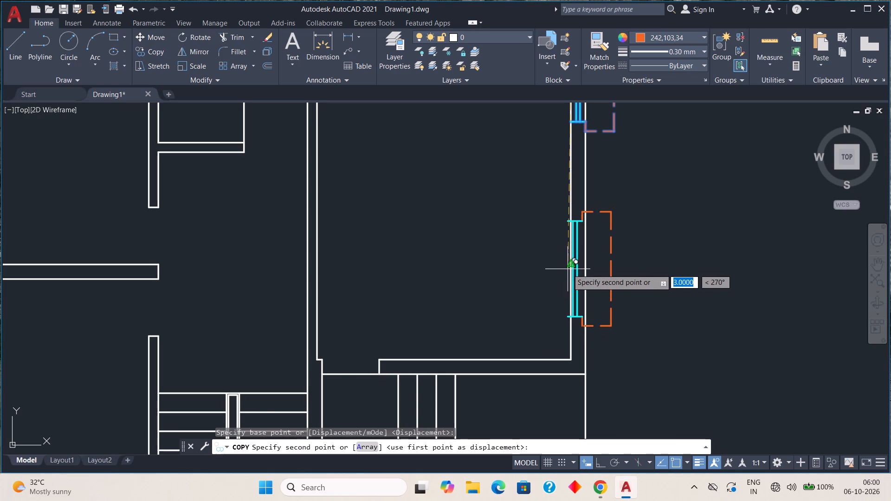
pyautogui.scroll(3, 568, 269)
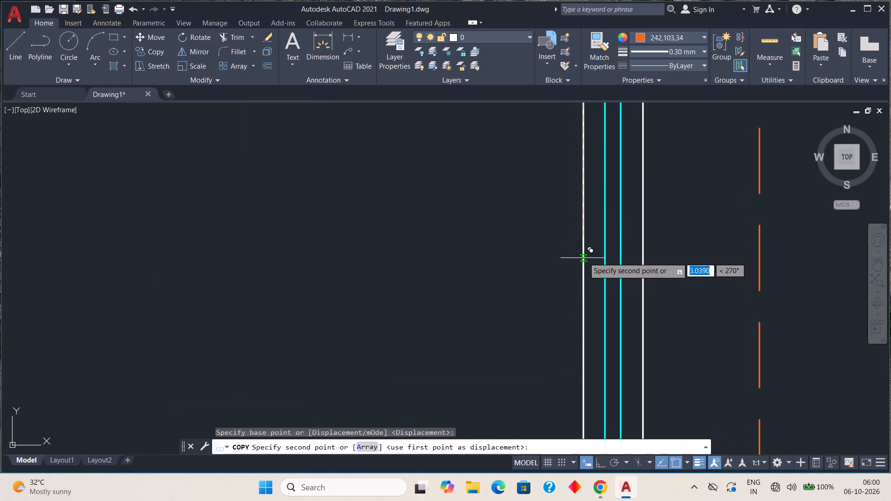
pyautogui.scroll(-3, 582, 210)
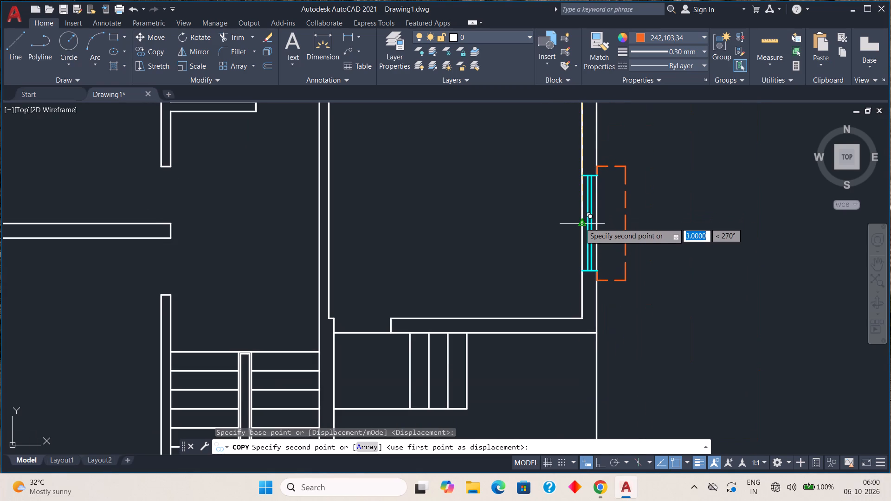
pyautogui.click(581, 220)
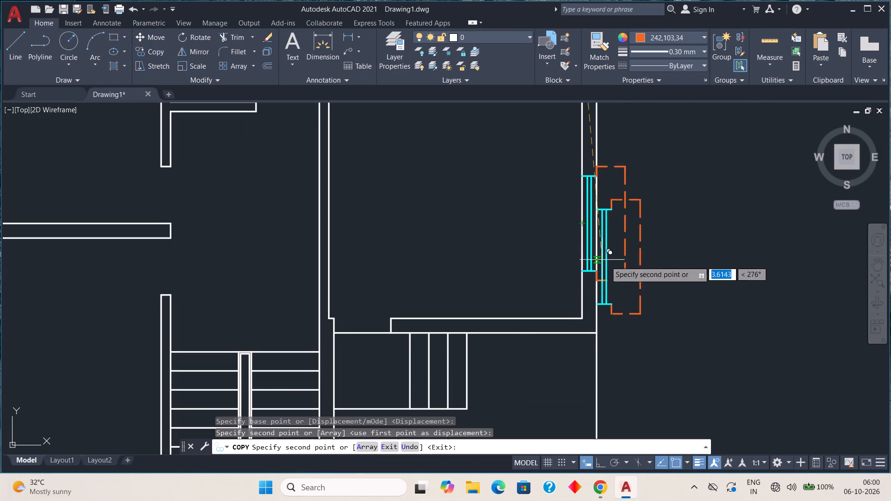
pyautogui.press('Escape')
# Delete the spare window and orange outline lying outside the plan, above the upper-left room.
pyautogui.scroll(4, 606, 180)
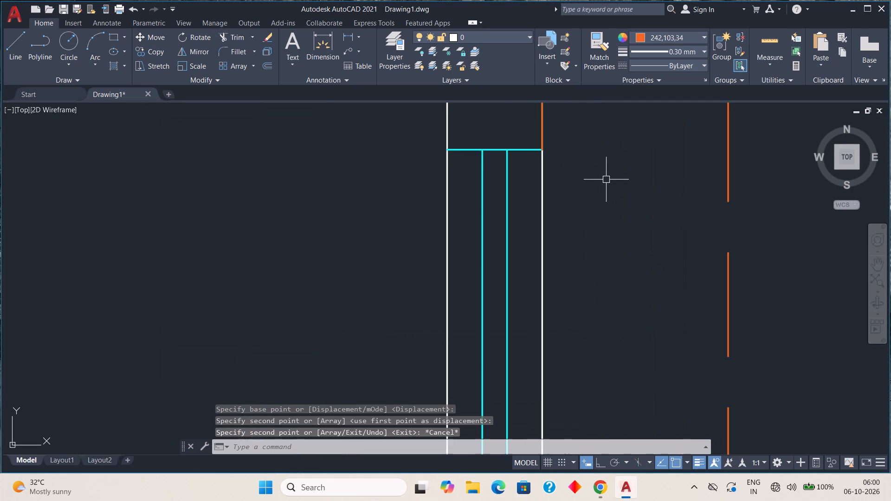
pyautogui.scroll(-5, 606, 180)
pyautogui.moveTo(627, 160); pyautogui.dragTo(614, 274, button='middle')
pyautogui.scroll(-1, 613, 276)
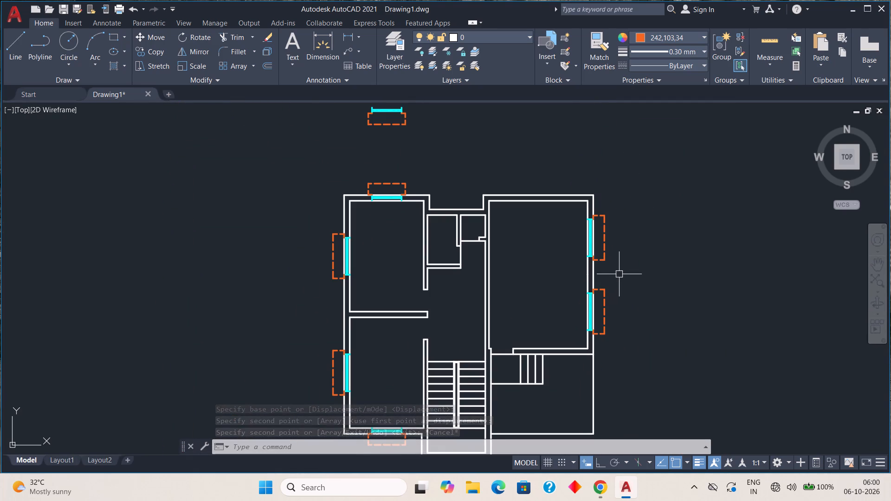
pyautogui.moveTo(384, 166); pyautogui.dragTo(381, 212, button='middle')
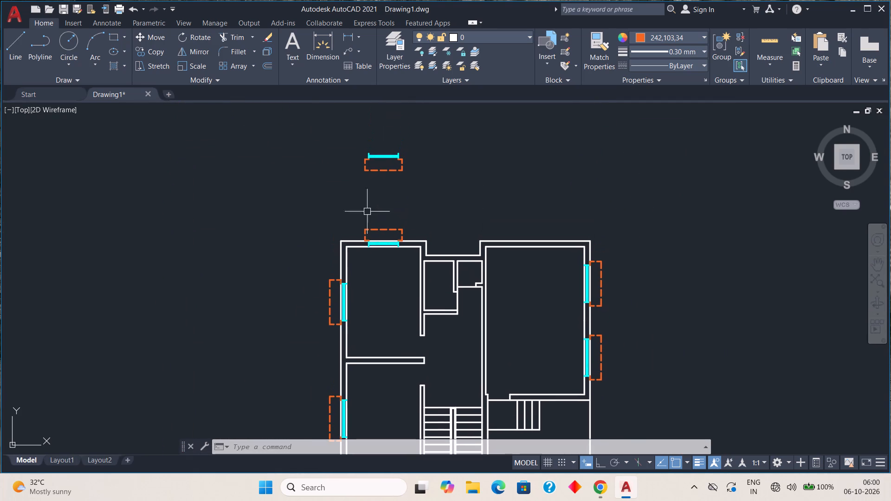
pyautogui.click(349, 141)
pyautogui.click(456, 197)
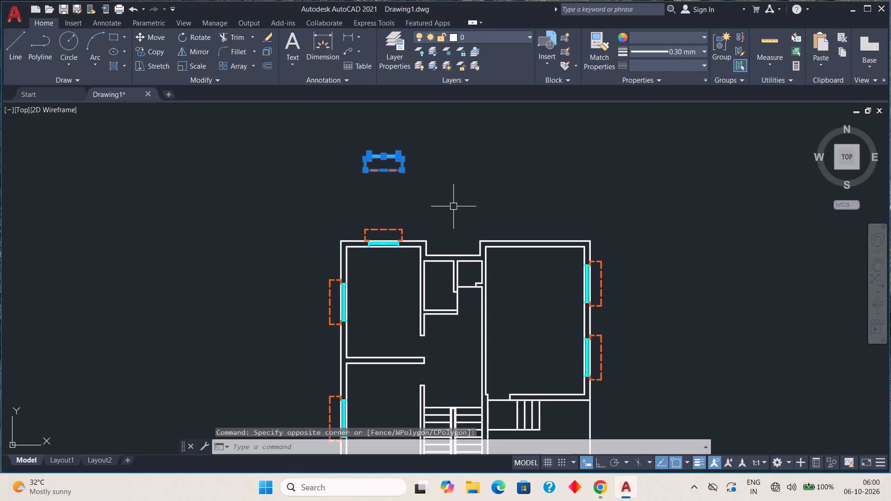
pyautogui.press('Delete')
# Draw a vertical line across the stairwell's bottom wall, from its inner left corner to the outer wall line.
pyautogui.scroll(-1, 403, 231)
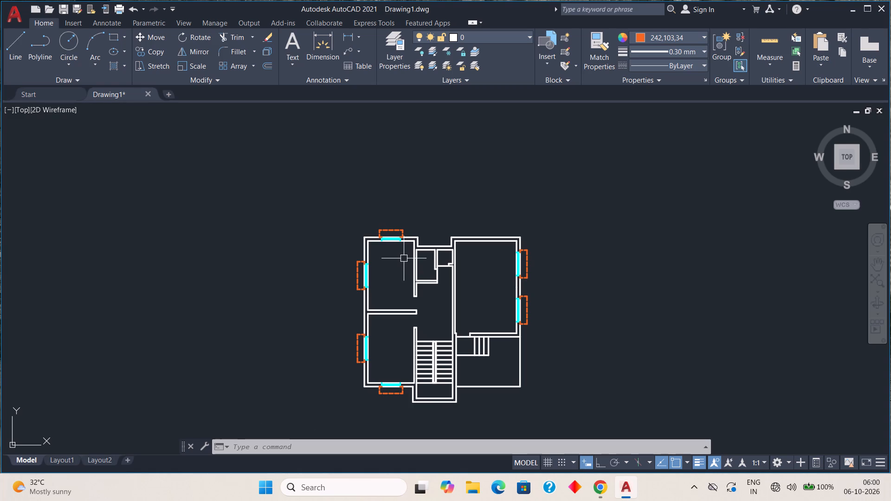
pyautogui.scroll(-1, 417, 270)
pyautogui.moveTo(433, 330); pyautogui.dragTo(427, 320, button='middle')
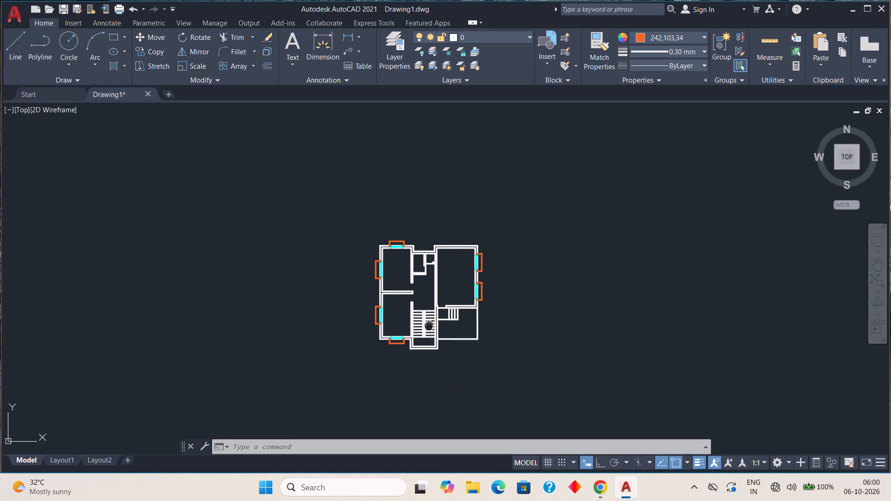
pyautogui.moveTo(427, 320); pyautogui.dragTo(414, 216, button='middle')
pyautogui.scroll(4, 395, 244)
pyautogui.moveTo(414, 224); pyautogui.dragTo(415, 244, button='middle')
pyautogui.scroll(1, 408, 257)
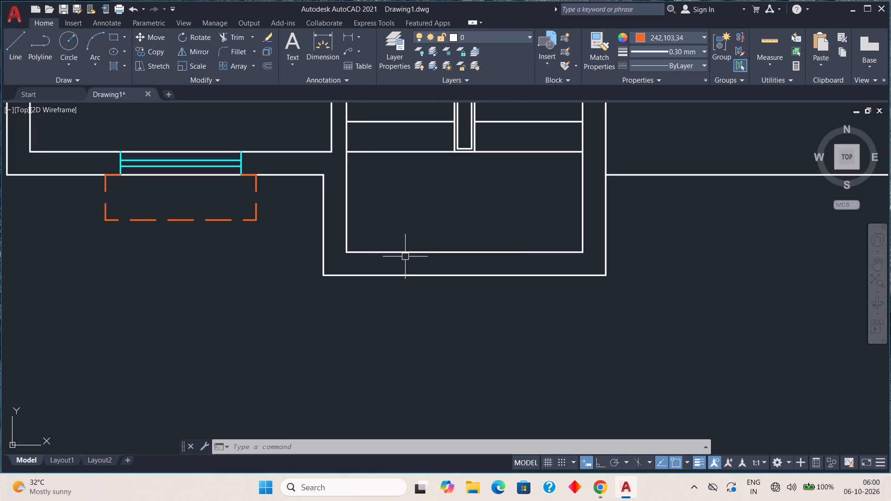
pyautogui.moveTo(469, 211); pyautogui.dragTo(466, 223, button='middle')
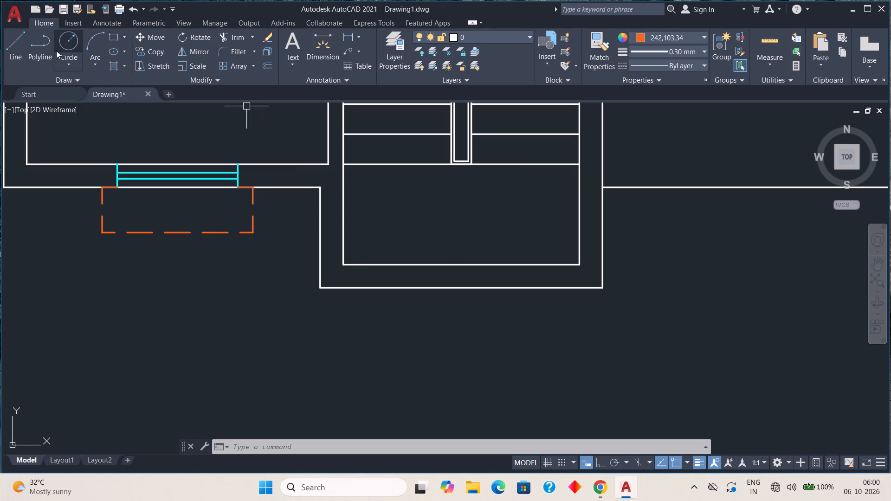
pyautogui.click(20, 45)
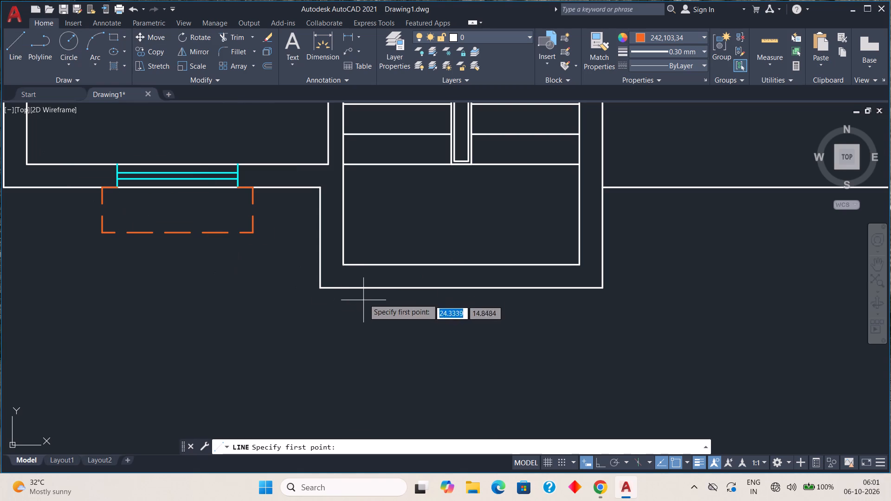
pyautogui.scroll(2, 351, 266)
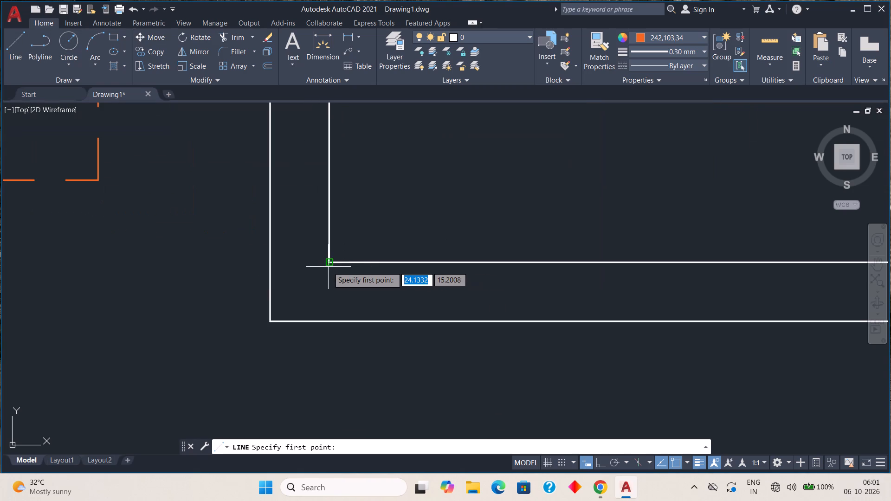
pyautogui.click(328, 266)
pyautogui.click(327, 319)
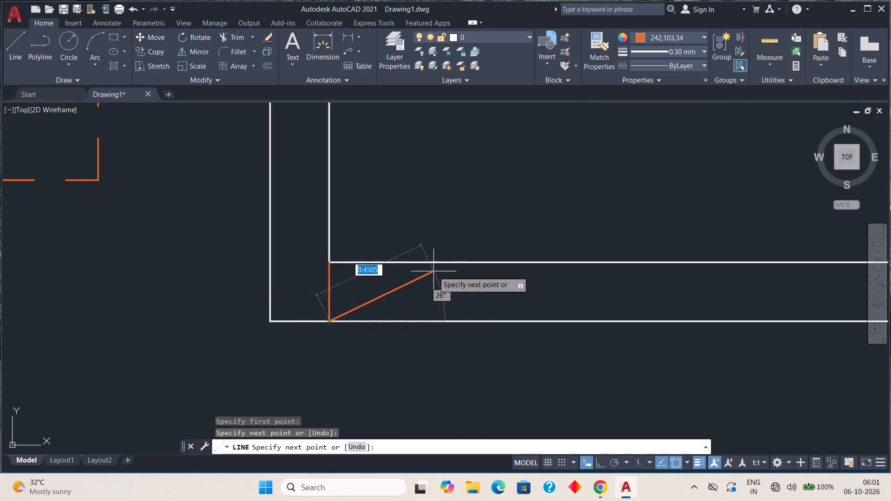
pyautogui.press('Escape')
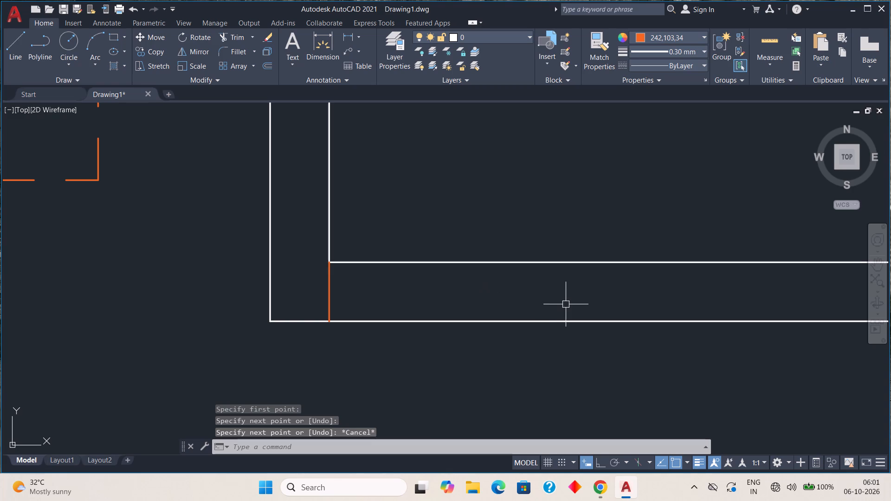
# Draw a matching vertical line across the stairwell's bottom wall from its inner right corner to the outer wall line.
pyautogui.press('space')
pyautogui.moveTo(577, 296); pyautogui.dragTo(293, 267, button='middle')
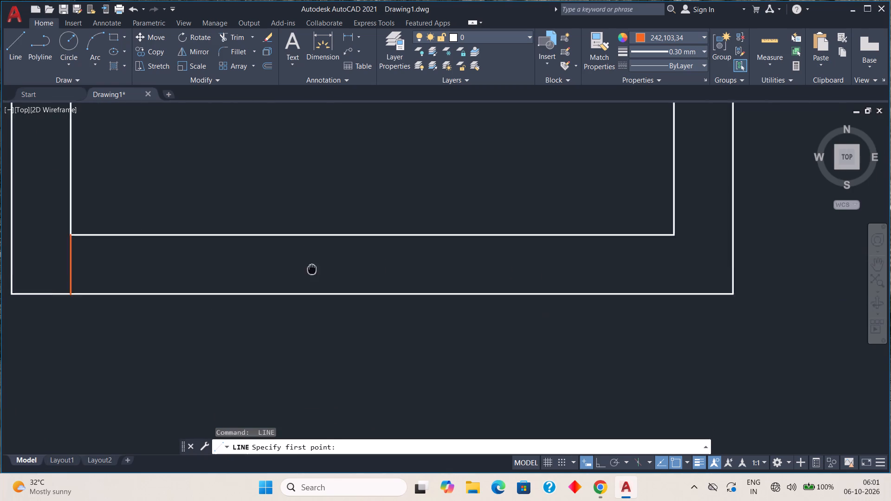
pyautogui.moveTo(293, 267); pyautogui.dragTo(246, 264, button='middle')
pyautogui.click(600, 228)
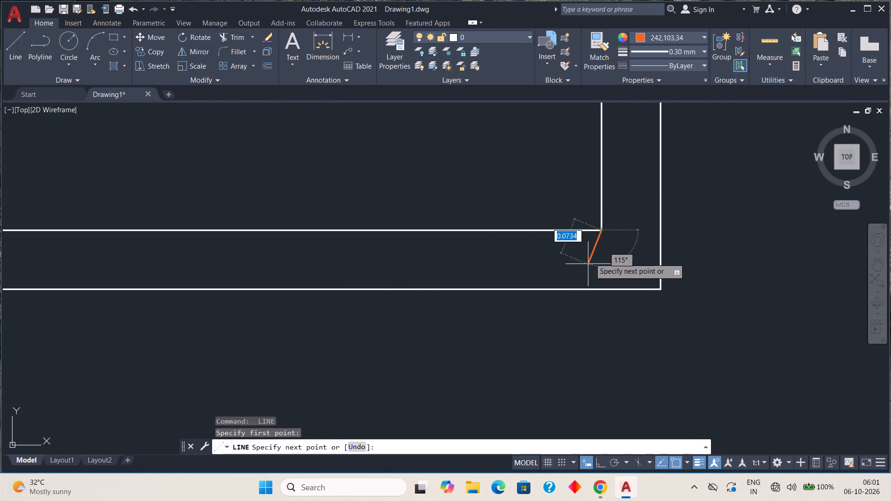
pyautogui.click(603, 288)
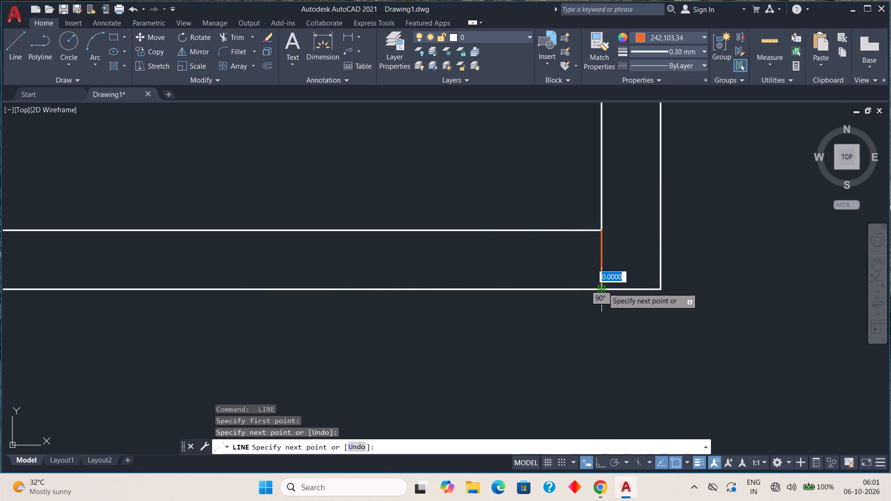
pyautogui.press('space')
# Draw a vertical line across the stairwell's bottom wall between the midpoints of its inner and outer lines.
pyautogui.scroll(-2, 297, 257)
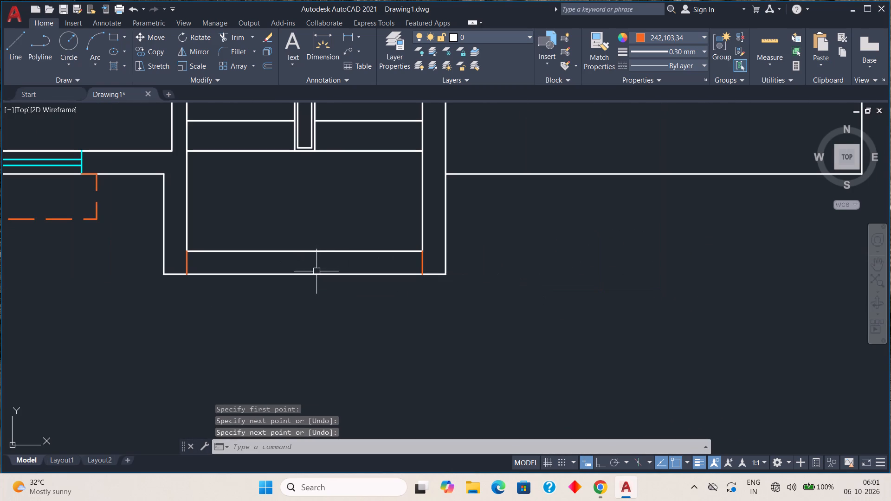
pyautogui.press('space')
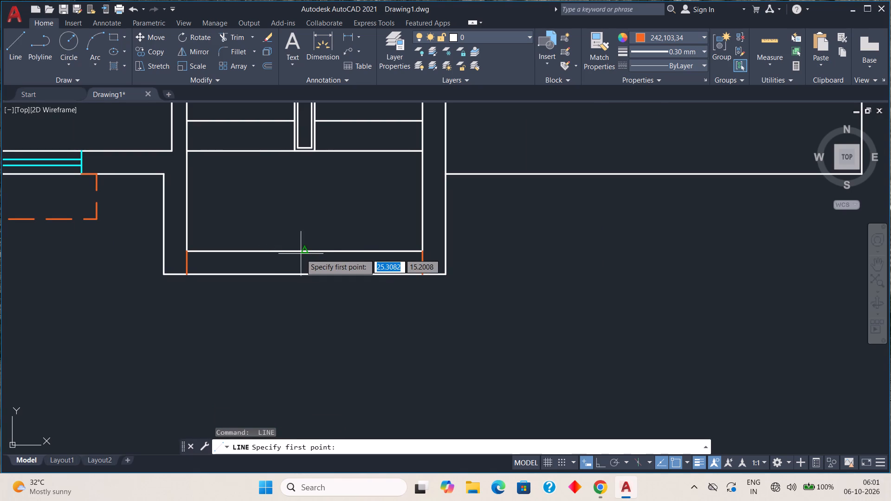
pyautogui.click(304, 249)
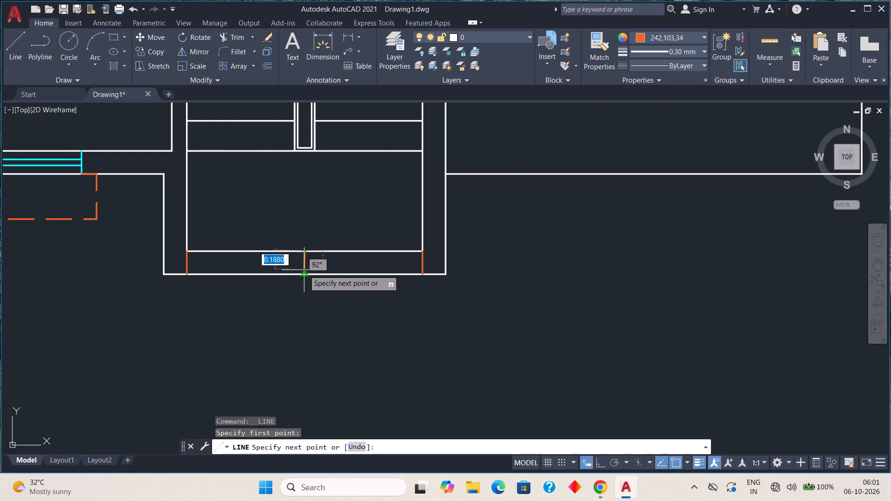
pyautogui.click(303, 271)
pyautogui.press('space')
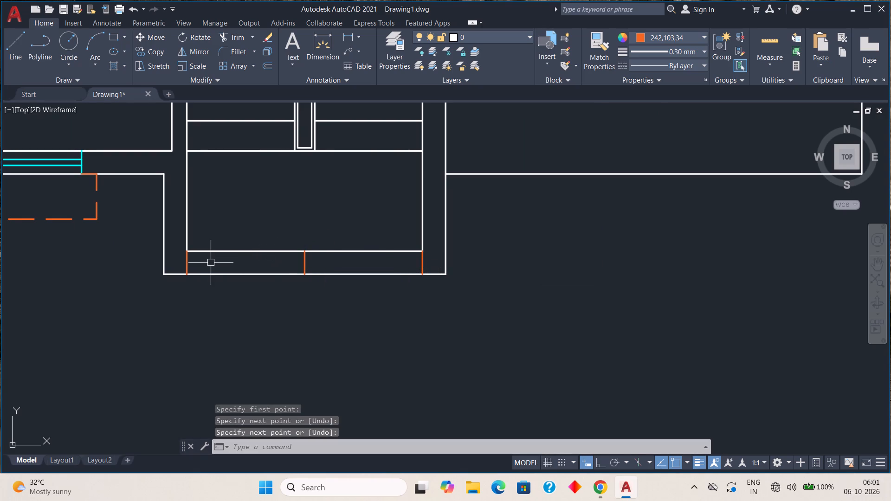
# Draw a horizontal line along the middle of the stairwell's bottom wall, from the midpoint of one end line to the other.
pyautogui.press('space')
pyautogui.scroll(1, 182, 264)
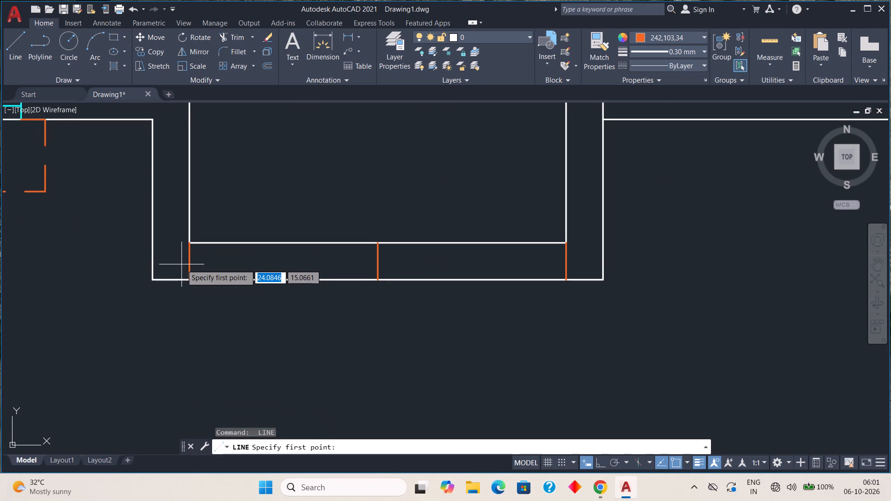
pyautogui.click(191, 262)
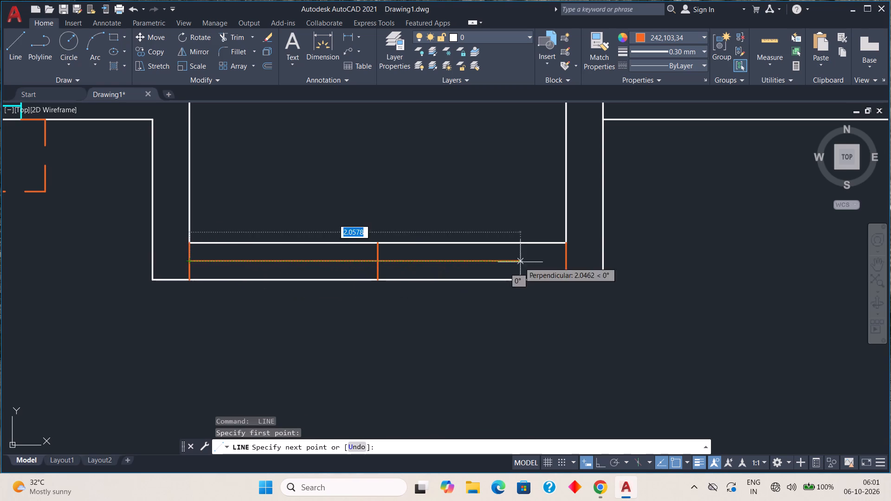
pyautogui.click(566, 259)
pyautogui.press('space')
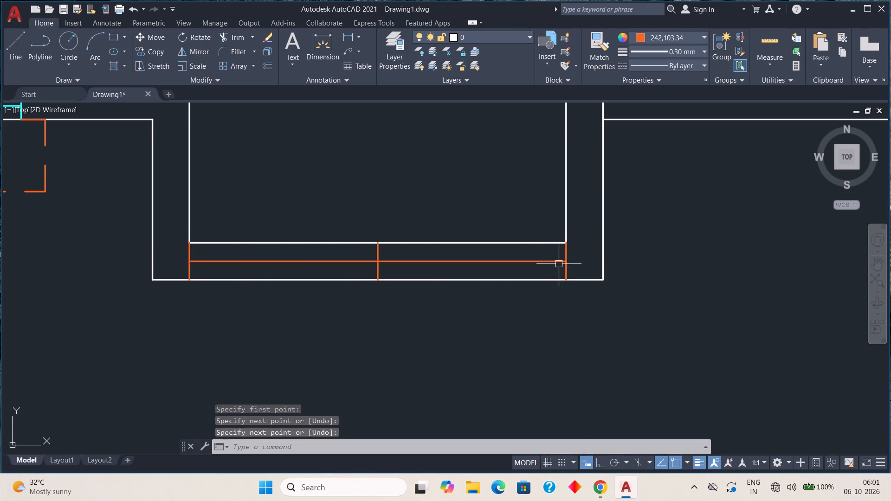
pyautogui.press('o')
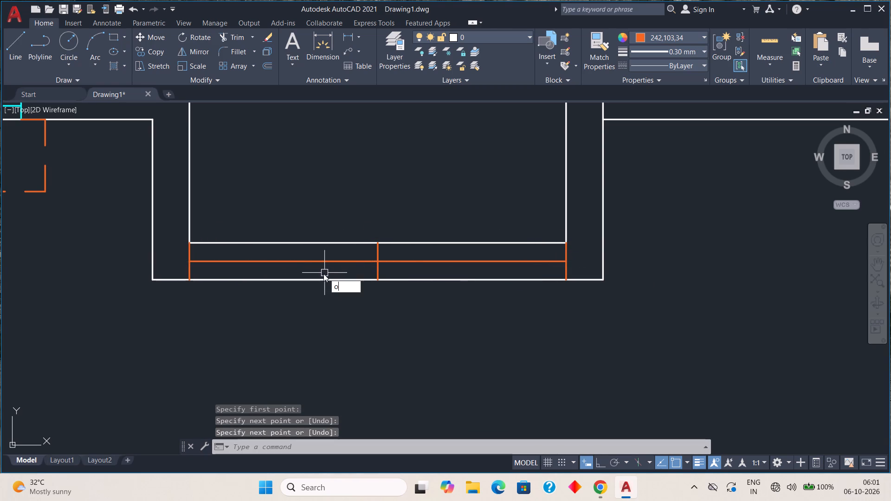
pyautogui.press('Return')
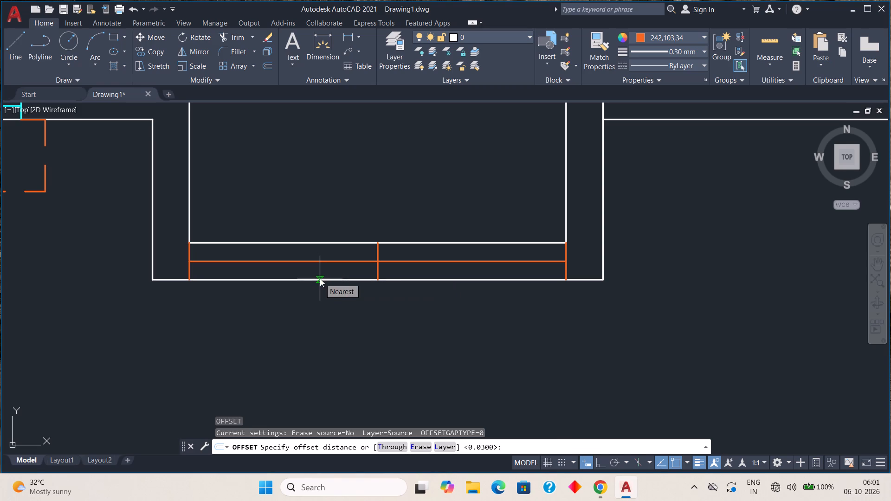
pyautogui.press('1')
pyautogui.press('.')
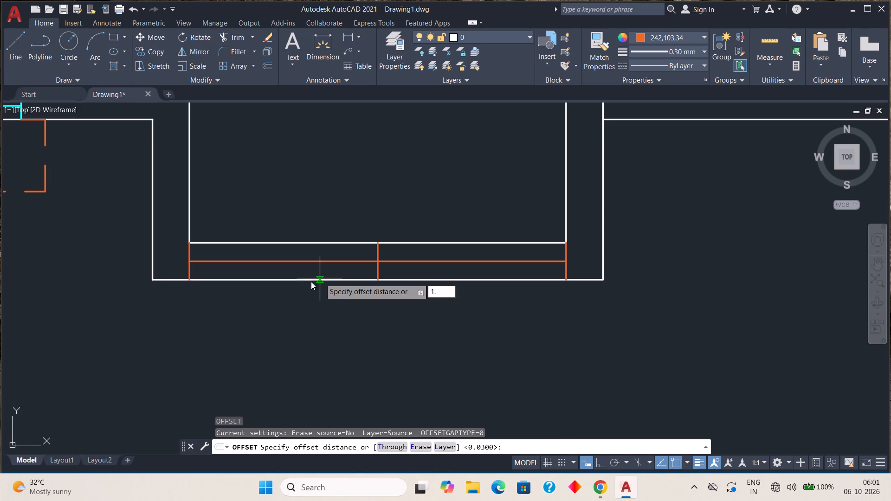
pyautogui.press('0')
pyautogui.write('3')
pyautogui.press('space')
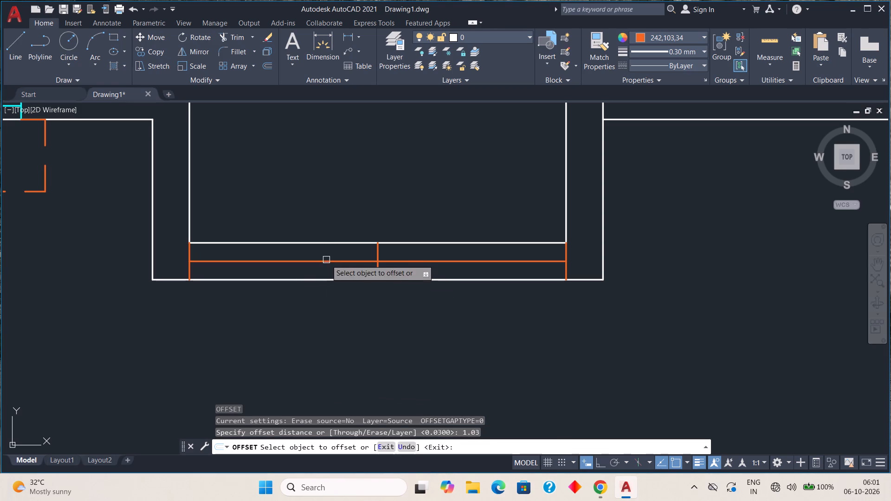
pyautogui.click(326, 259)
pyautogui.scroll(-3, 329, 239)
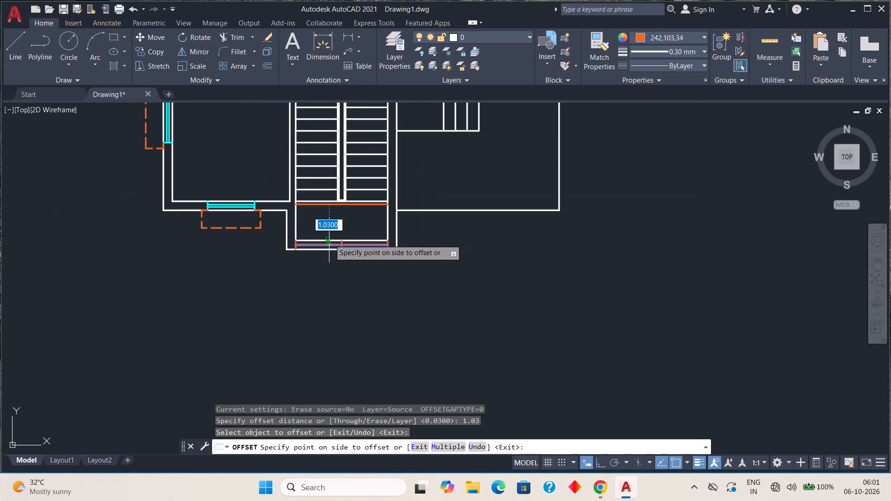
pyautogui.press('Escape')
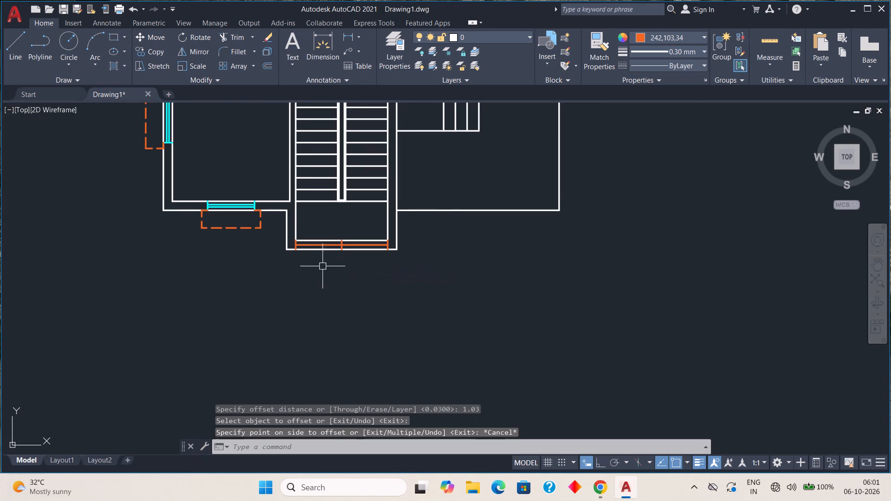
# Offset the horizontal centre line in the stairwell's bottom wall by 0.03 to both its upper and lower sides.
pyautogui.scroll(3, 331, 248)
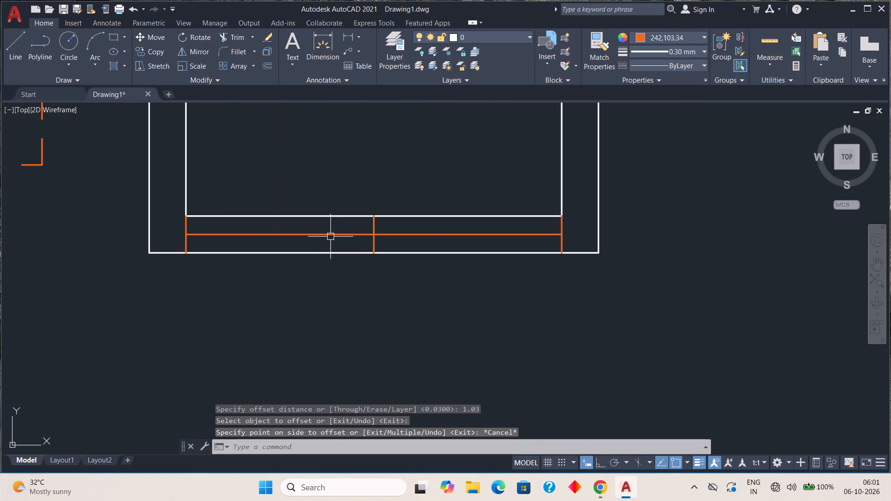
pyautogui.press('o')
pyautogui.press('BackSpace')
pyautogui.press('o')
pyautogui.press('Return')
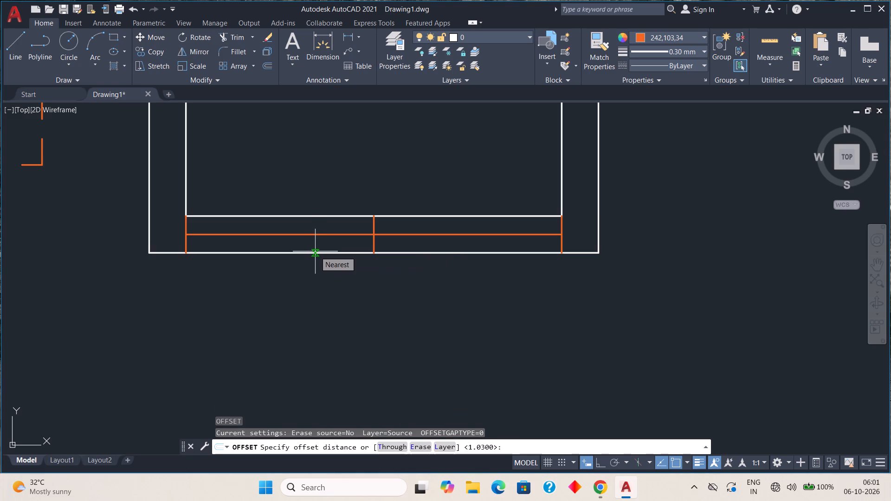
pyautogui.press('1')
pyautogui.press('0')
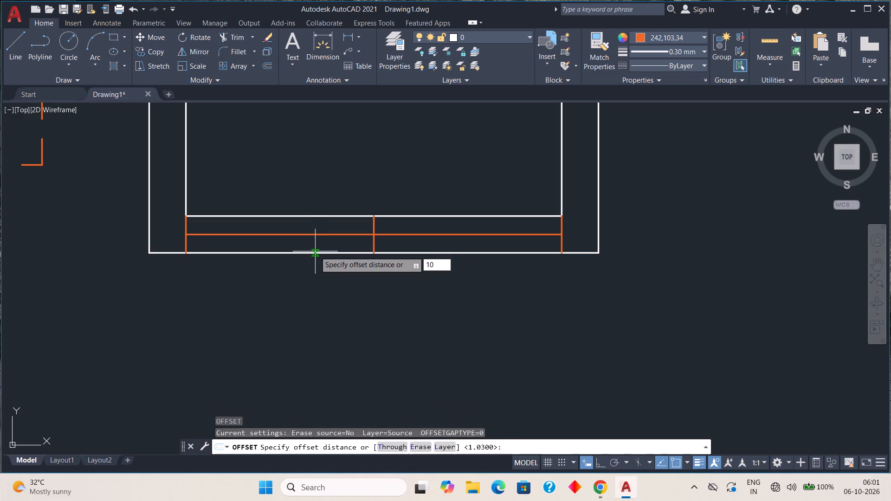
pyautogui.press('3')
pyautogui.press('BackSpace')
pyautogui.press('BackSpace')
pyautogui.press('BackSpace')
pyautogui.press('BackSpace')
pyautogui.press('.')
pyautogui.press('0')
pyautogui.write('3')
pyautogui.press('space')
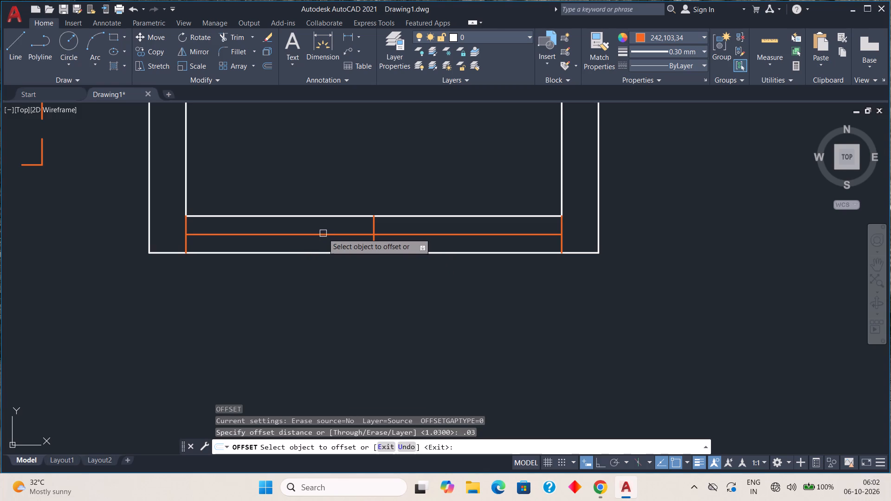
pyautogui.click(323, 232)
pyautogui.click(323, 224)
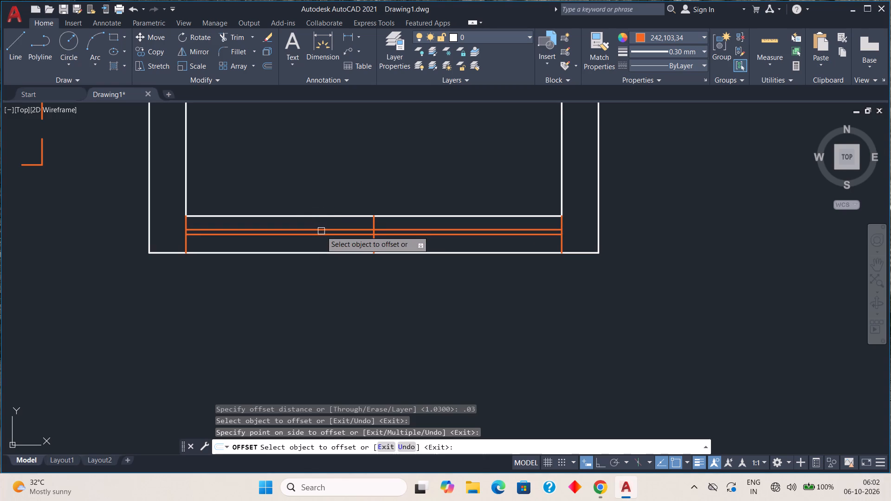
pyautogui.click(321, 234)
pyautogui.click(319, 247)
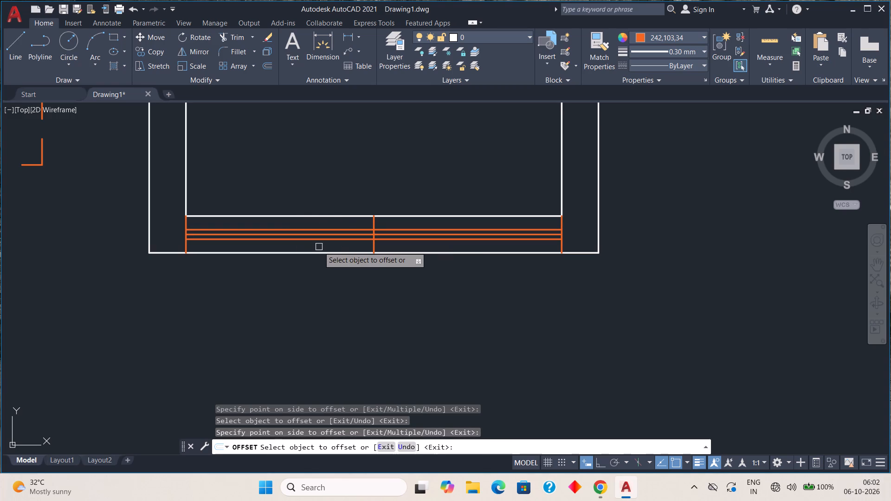
pyautogui.press('Escape')
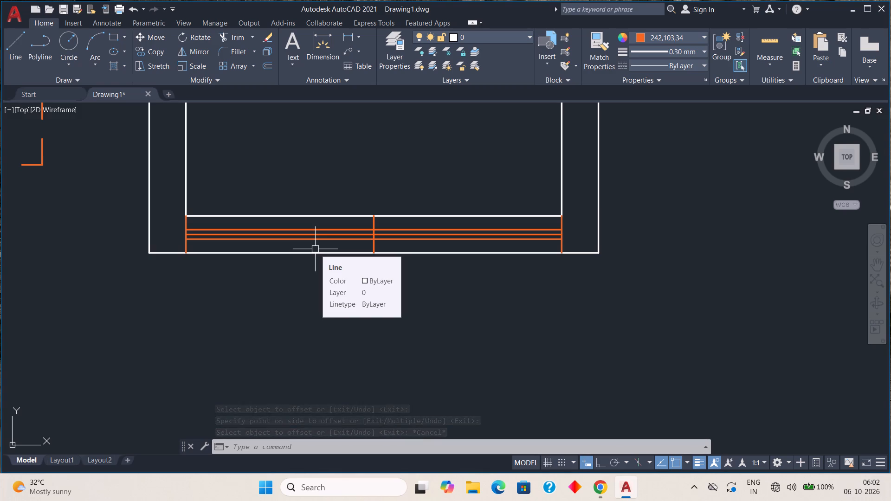
# Trim the lower offset line left of the middle divider and the upper offset line right of it to form two sliding panes.
pyautogui.scroll(-1, 313, 257)
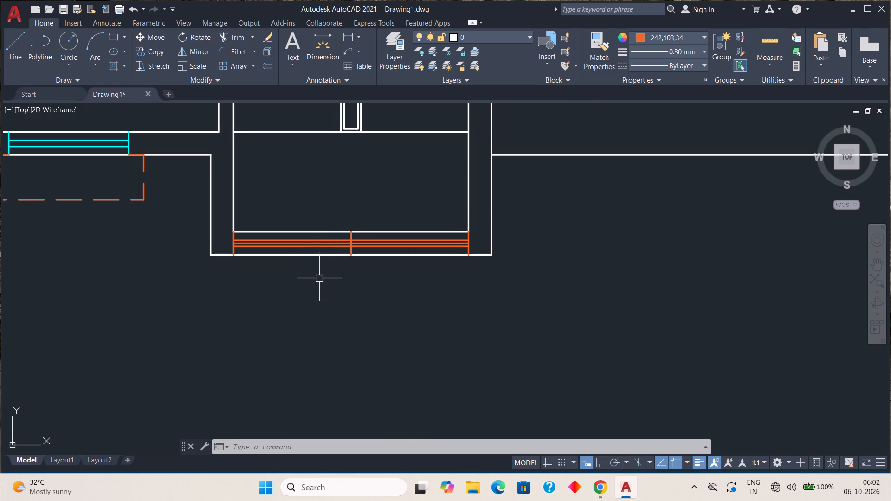
pyautogui.moveTo(322, 281); pyautogui.dragTo(321, 298, button='middle')
pyautogui.scroll(1, 326, 288)
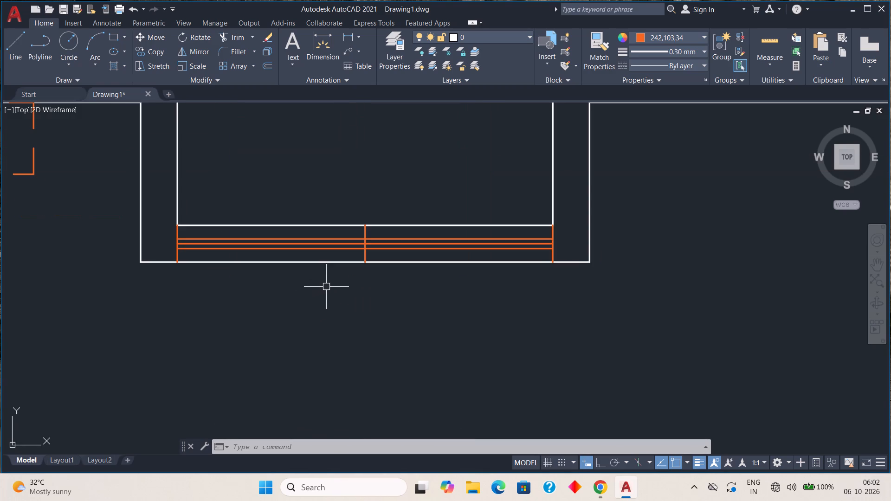
pyautogui.scroll(2, 328, 270)
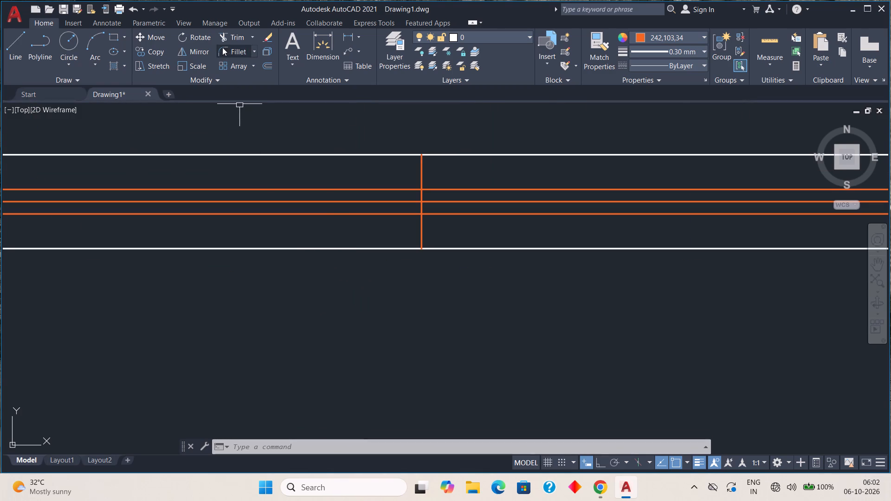
pyautogui.click(224, 37)
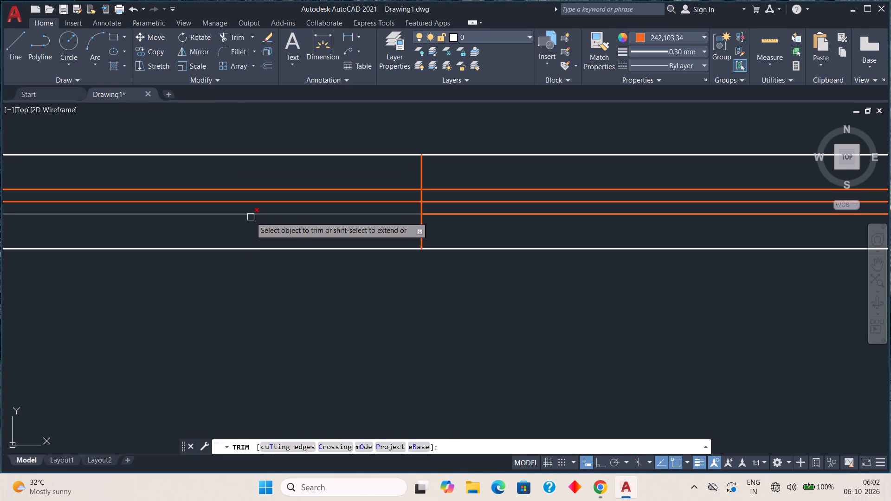
pyautogui.click(252, 216)
pyautogui.click(493, 190)
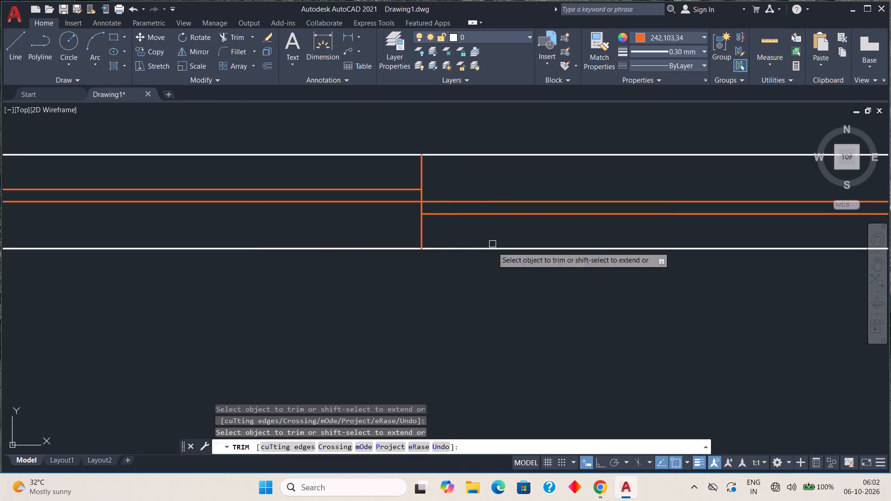
pyautogui.scroll(-3, 491, 294)
pyautogui.moveTo(481, 307); pyautogui.dragTo(474, 320, button='middle')
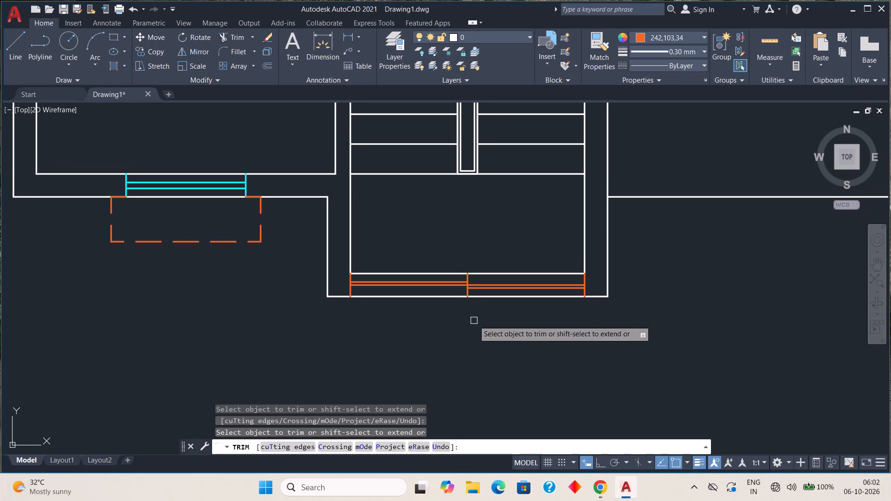
pyautogui.press('Escape')
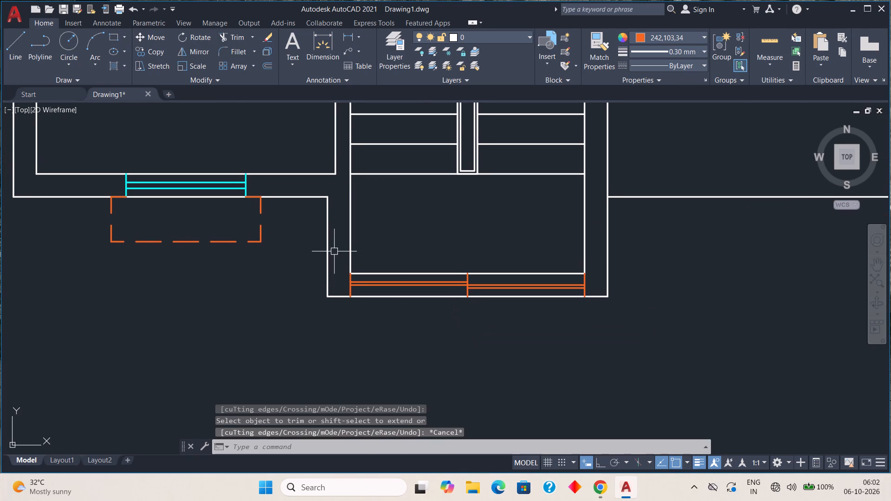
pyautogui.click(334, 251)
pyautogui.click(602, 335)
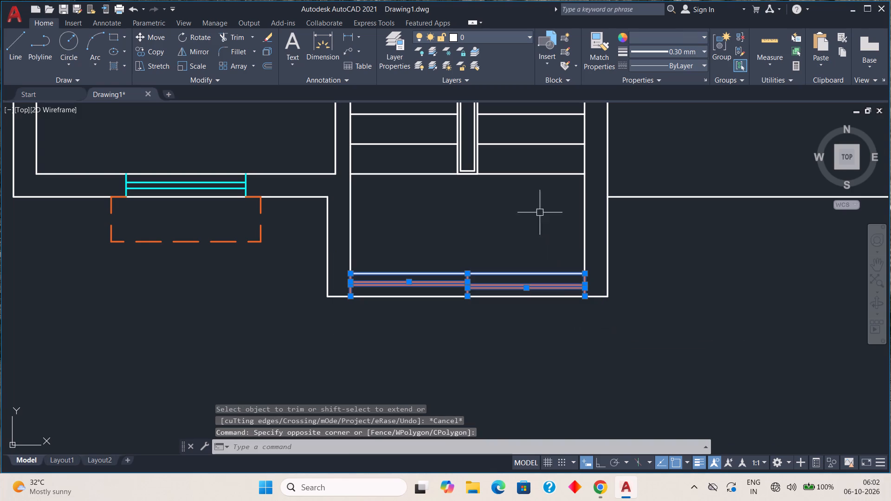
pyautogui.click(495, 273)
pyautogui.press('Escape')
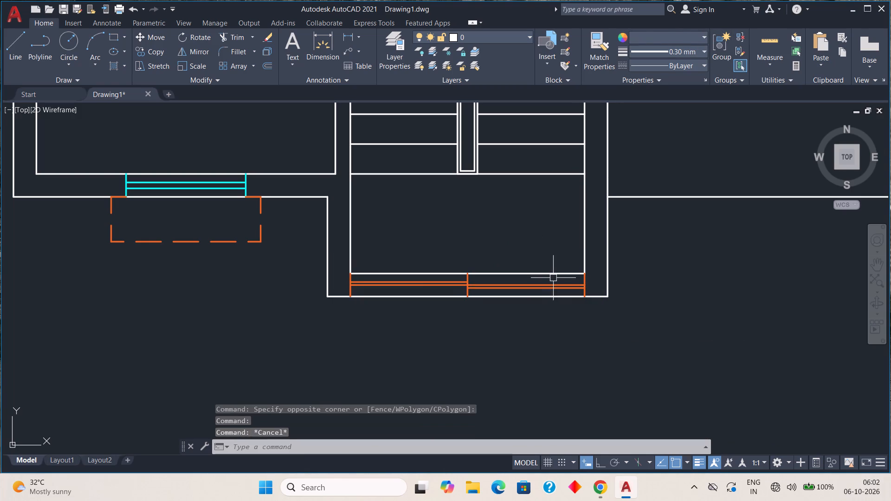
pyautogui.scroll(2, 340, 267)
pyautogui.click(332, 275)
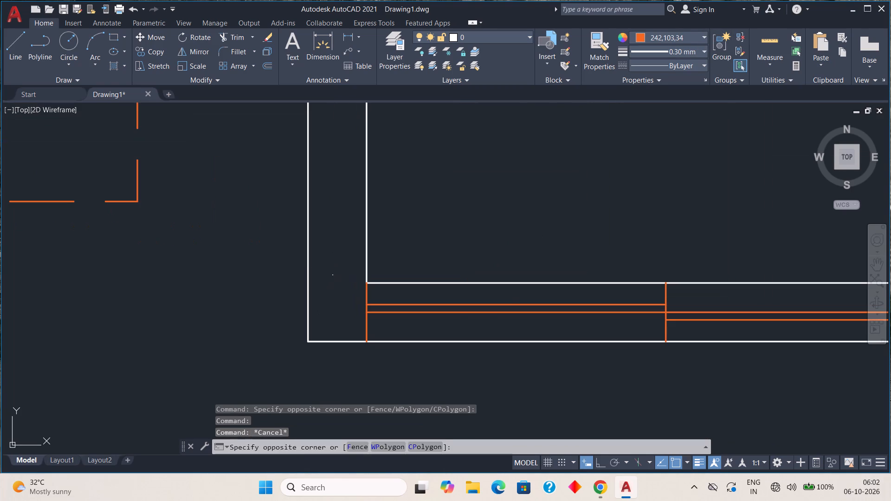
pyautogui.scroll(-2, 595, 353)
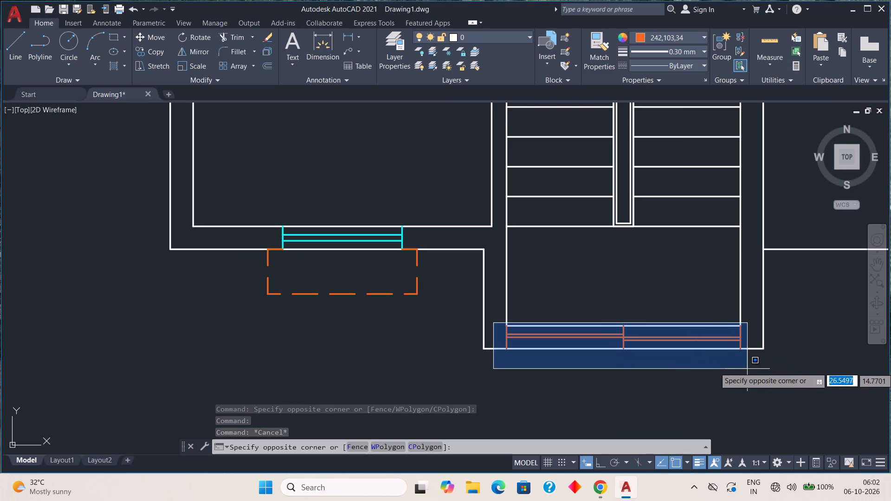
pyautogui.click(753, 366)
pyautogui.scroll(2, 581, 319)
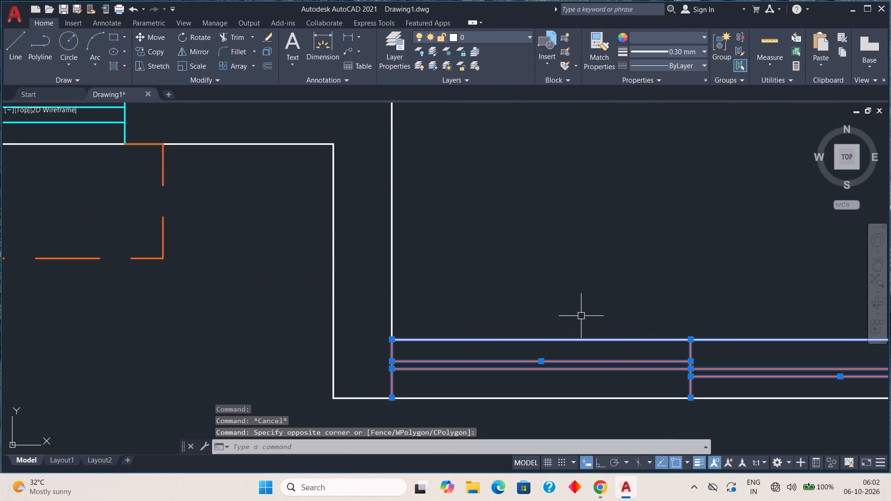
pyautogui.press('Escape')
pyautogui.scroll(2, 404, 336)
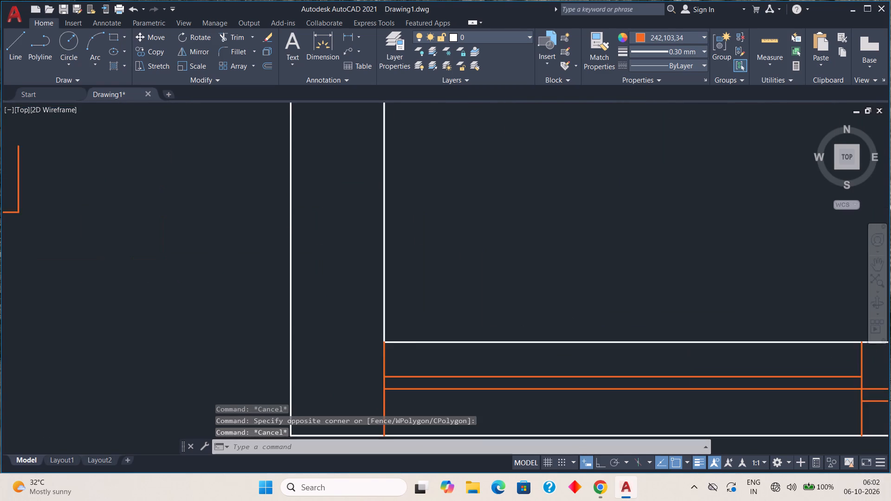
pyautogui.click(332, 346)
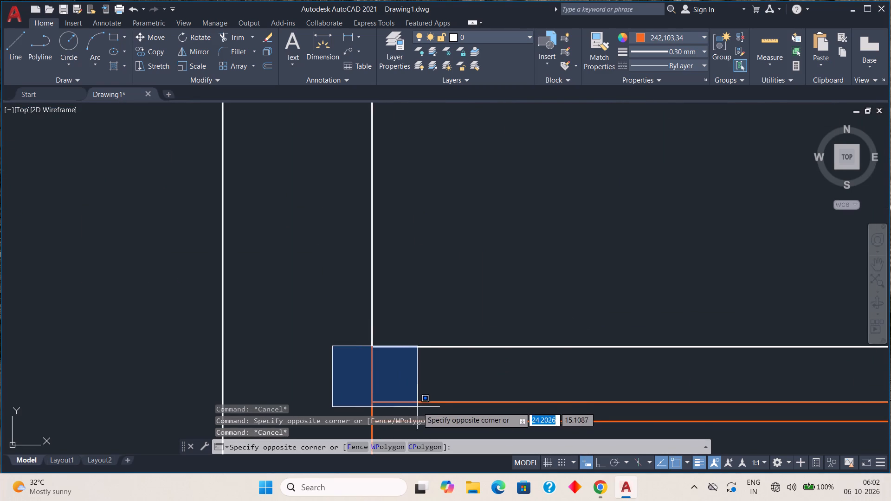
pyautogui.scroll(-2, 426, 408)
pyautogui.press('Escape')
# Change all orange lines of the sliding window in the stairwell's bottom wall, including both end lines and the middle divider, to Cyan.
pyautogui.scroll(1, 400, 403)
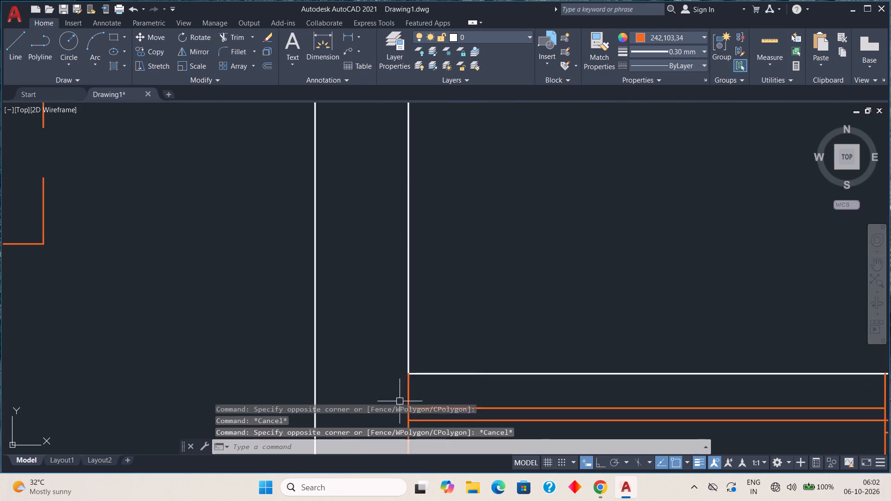
pyautogui.scroll(1, 400, 400)
pyautogui.click(367, 386)
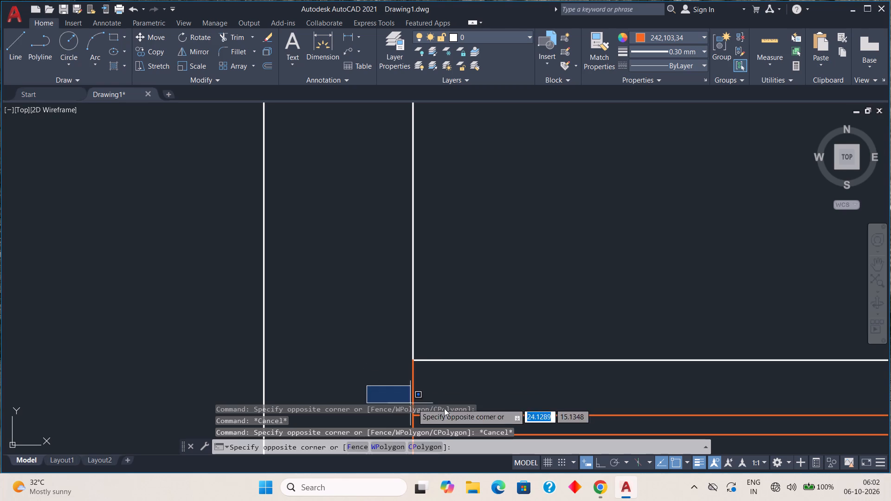
pyautogui.scroll(-2, 526, 418)
pyautogui.moveTo(530, 417); pyautogui.dragTo(479, 263, button='middle')
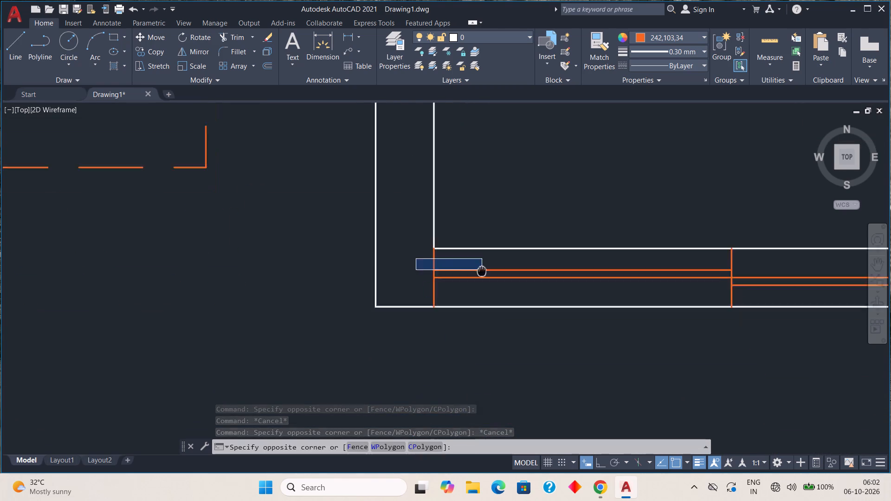
pyautogui.moveTo(479, 263); pyautogui.dragTo(475, 253, button='middle')
pyautogui.moveTo(745, 282); pyautogui.dragTo(221, 267, button='middle')
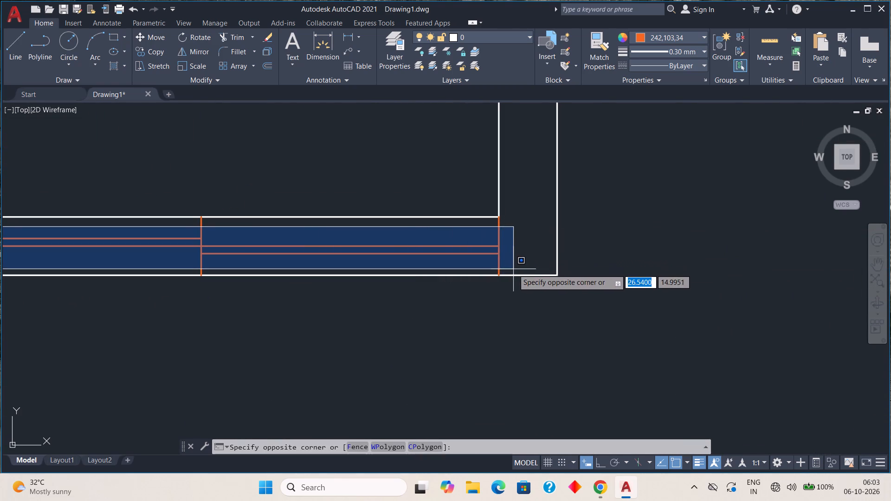
pyautogui.click(513, 269)
pyautogui.click(498, 266)
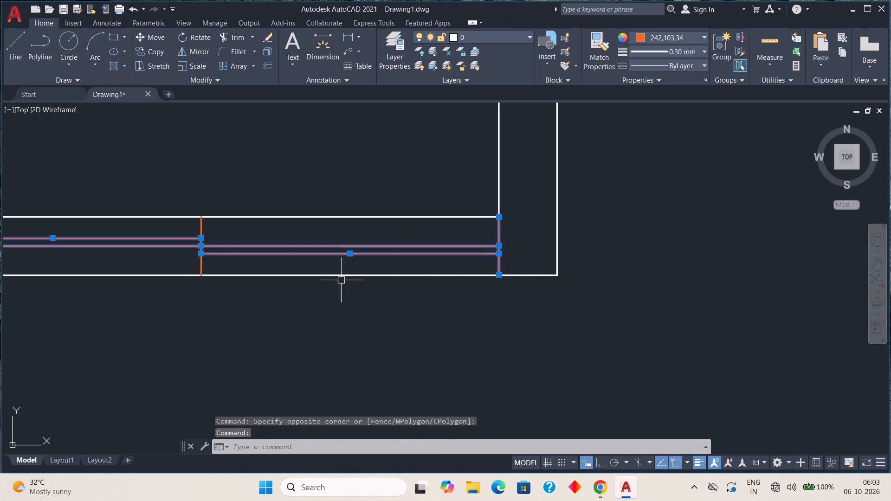
pyautogui.click(200, 263)
pyautogui.scroll(-1, 124, 269)
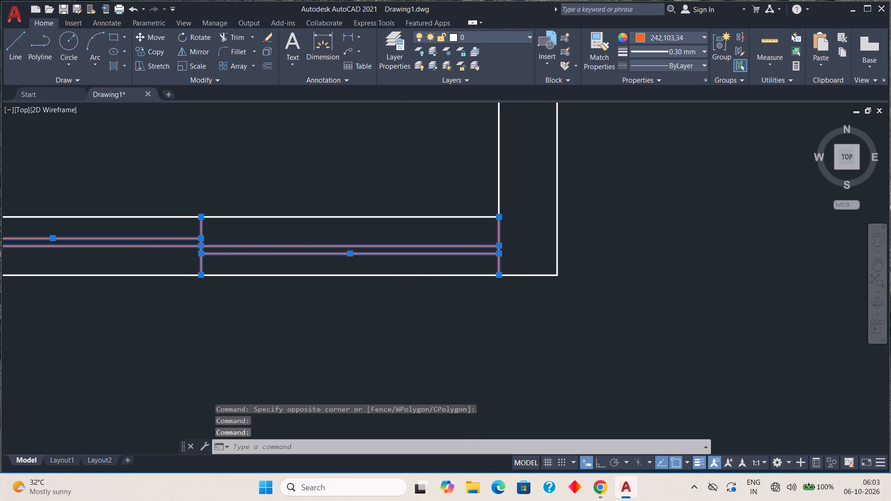
pyautogui.moveTo(175, 277); pyautogui.dragTo(355, 293, button='middle')
pyautogui.scroll(2, 148, 279)
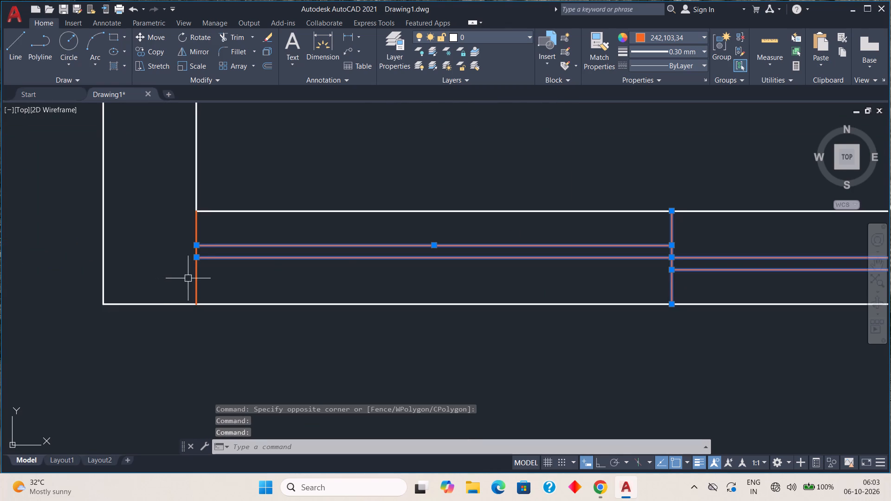
pyautogui.click(197, 275)
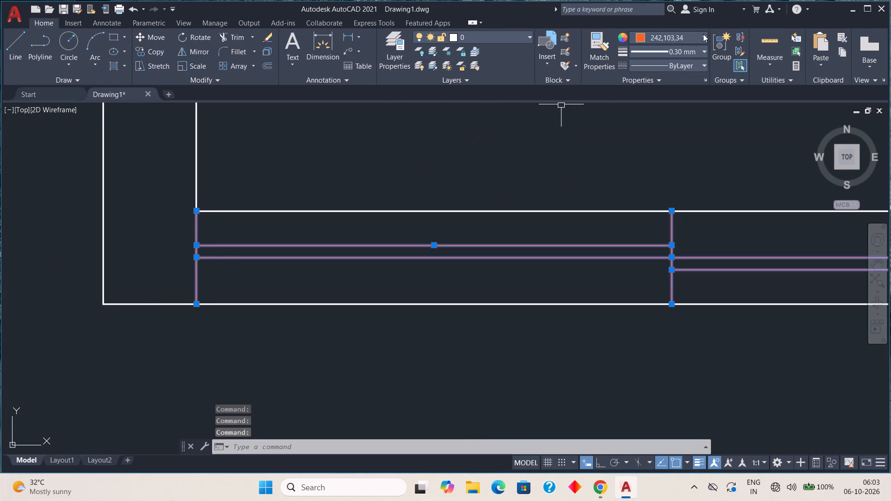
pyautogui.click(703, 34)
pyautogui.click(670, 155)
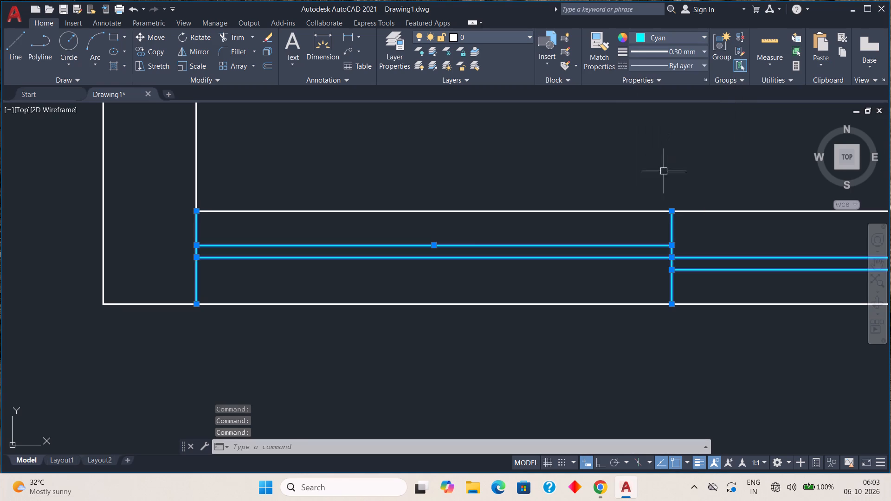
pyautogui.scroll(-2, 533, 244)
pyautogui.press('Escape')
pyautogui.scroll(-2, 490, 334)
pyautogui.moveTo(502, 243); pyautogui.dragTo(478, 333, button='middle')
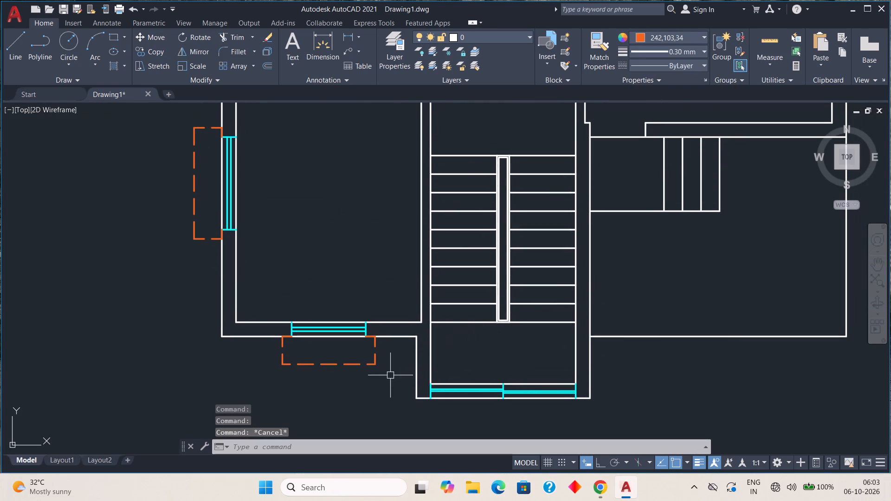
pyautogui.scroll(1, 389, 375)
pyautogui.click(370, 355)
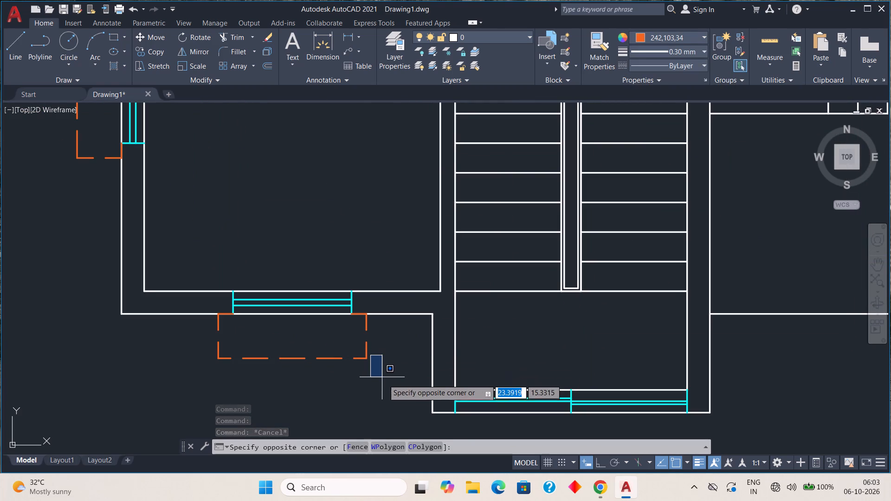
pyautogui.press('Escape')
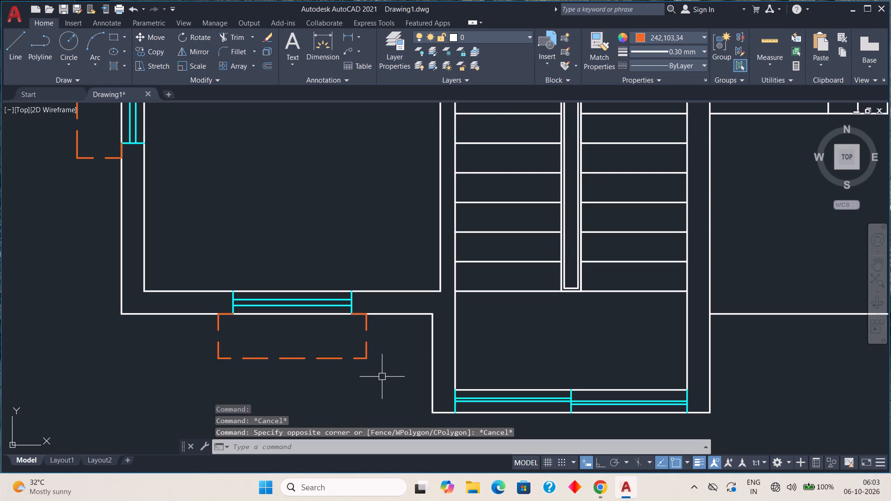
# With Cyan as the current colour, draw a vertical line across the left small room's top wall from its inner line's midpoint.
pyautogui.scroll(-2, 370, 331)
pyautogui.scroll(-1, 392, 159)
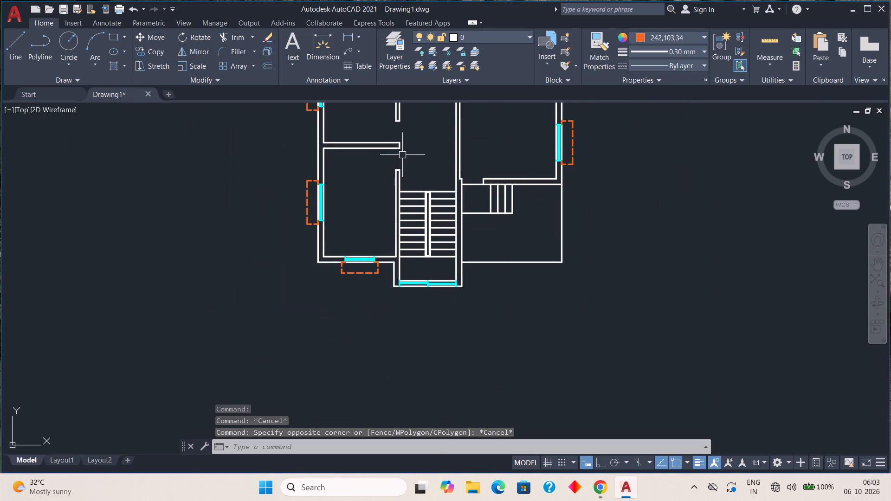
pyautogui.moveTo(407, 153); pyautogui.dragTo(320, 325, button='middle')
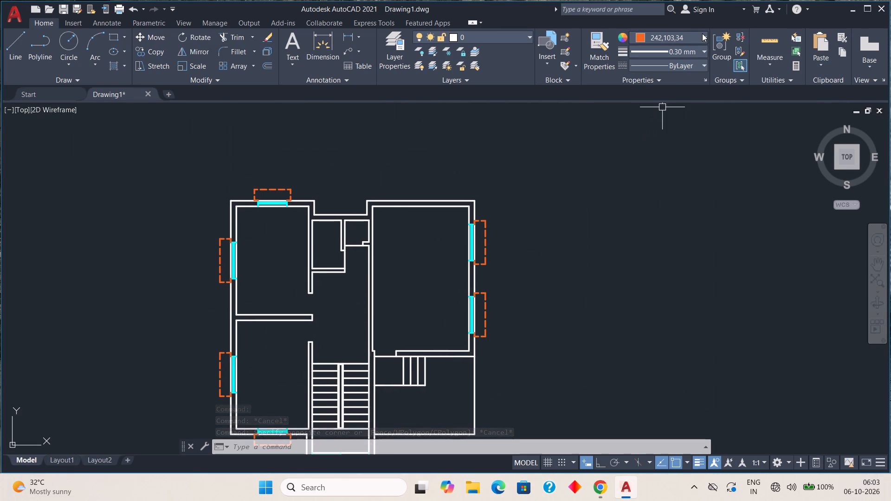
pyautogui.click(702, 33)
pyautogui.click(669, 153)
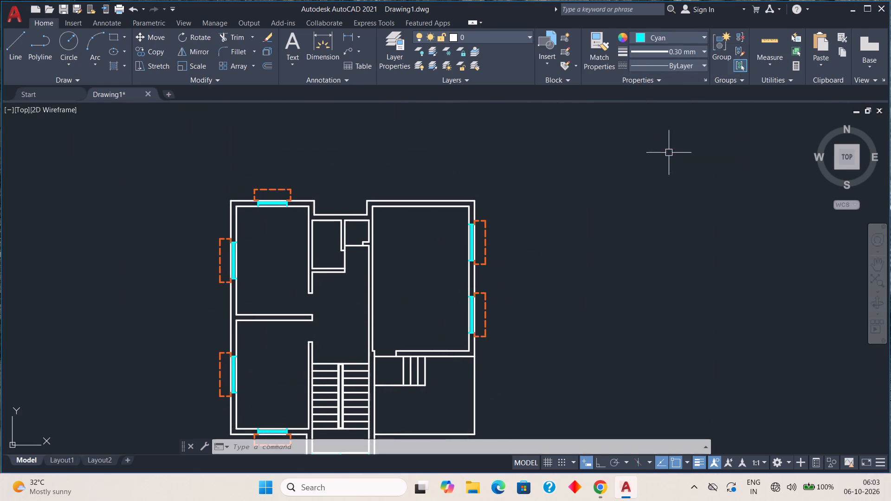
pyautogui.moveTo(357, 203); pyautogui.dragTo(350, 245, button='middle')
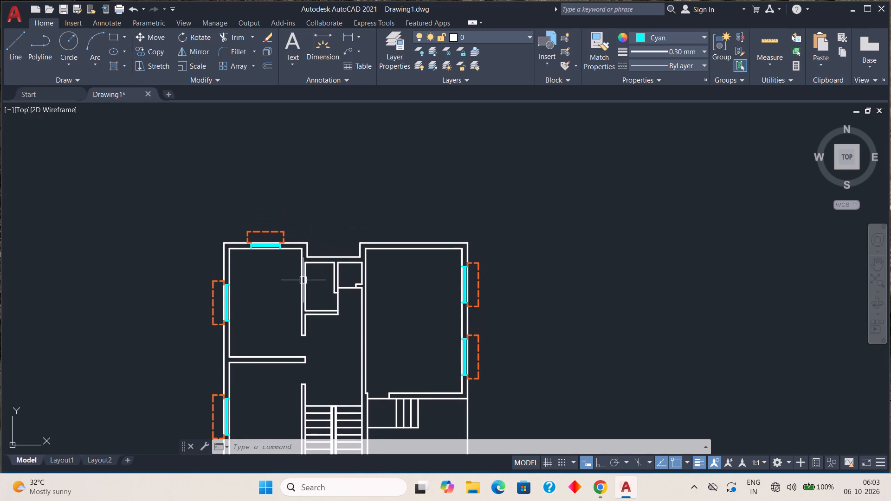
pyautogui.scroll(4, 311, 274)
pyautogui.click(14, 39)
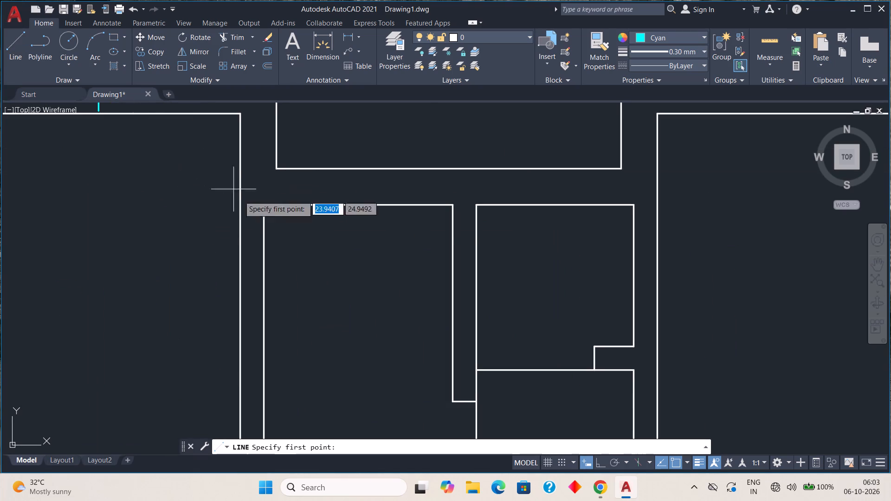
pyautogui.click(357, 208)
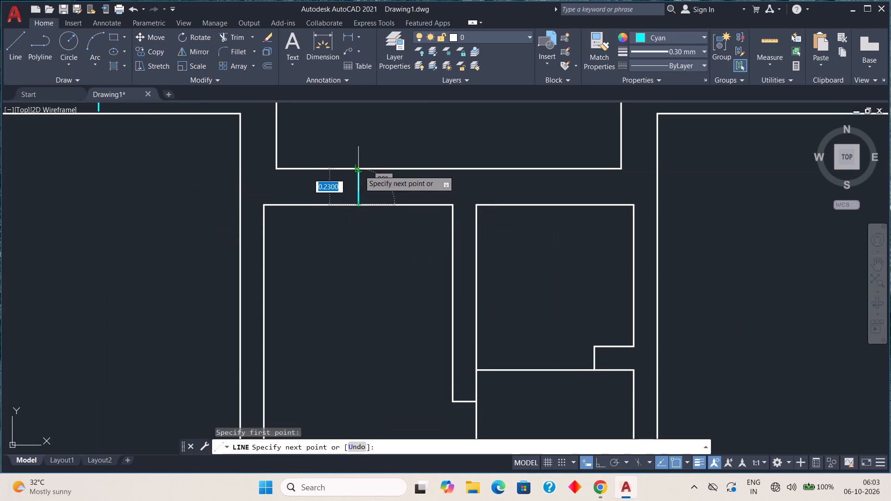
pyautogui.click(359, 170)
pyautogui.press('Escape')
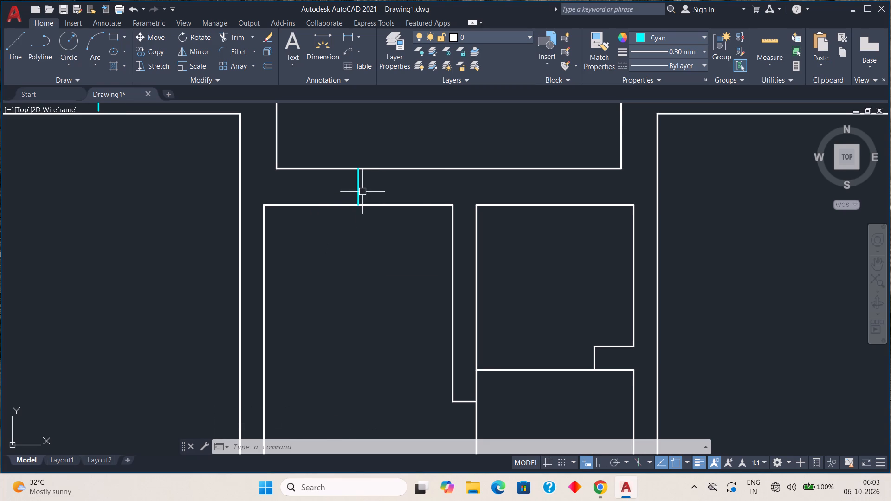
# Offset the cyan vertical line in the small room's top wall by 0.225 to both its left and right sides.
pyautogui.press('o')
pyautogui.press('Return')
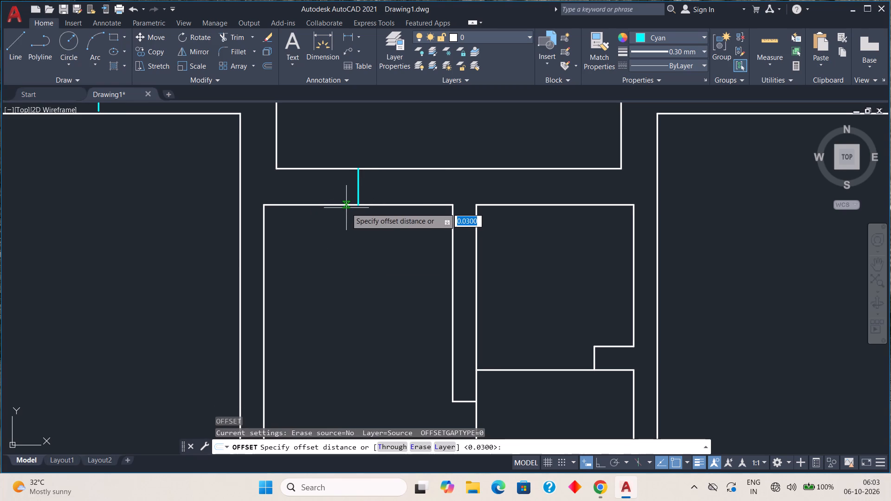
pyautogui.scroll(2, 359, 201)
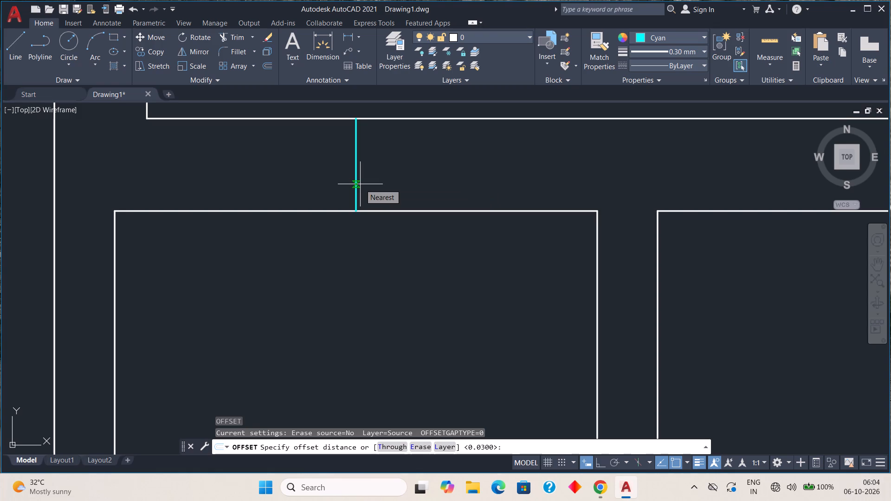
pyautogui.press('0')
pyautogui.press('.')
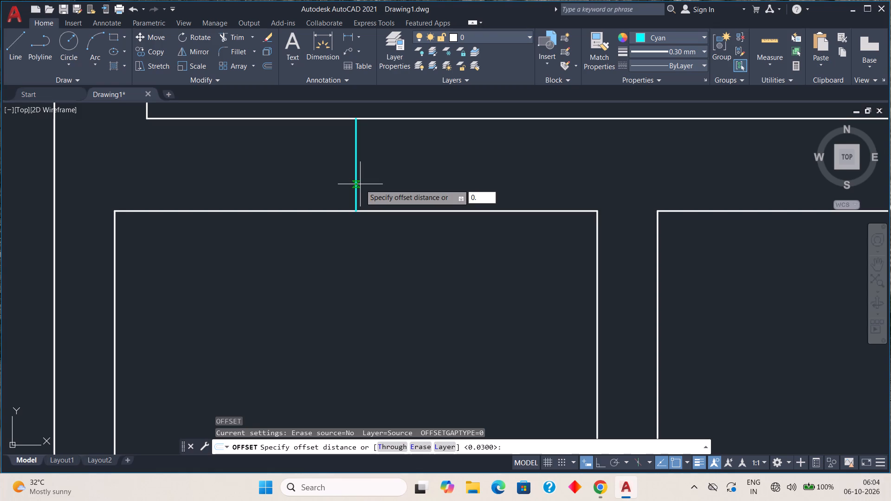
pyautogui.write('225')
pyautogui.press('space')
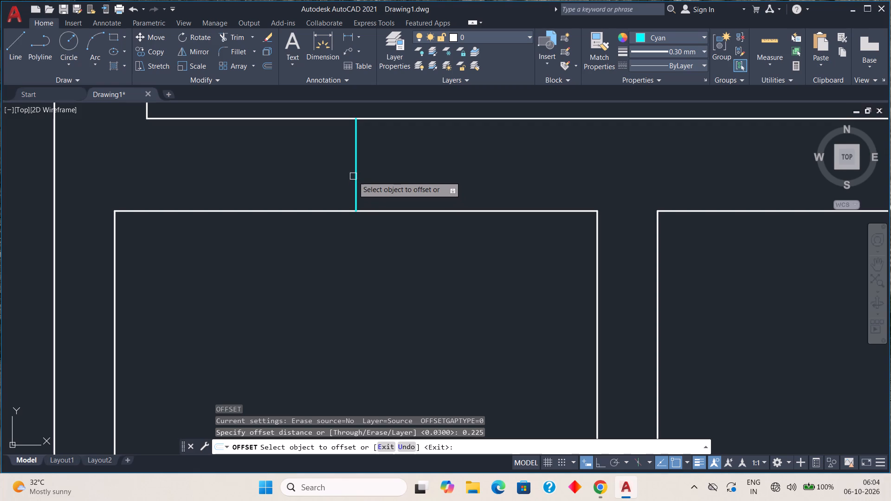
pyautogui.click(357, 171)
pyautogui.click(391, 164)
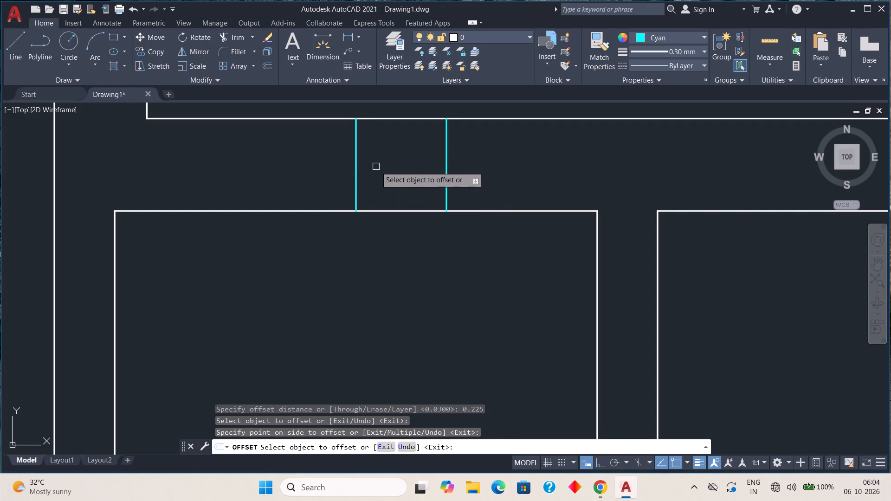
pyautogui.click(357, 164)
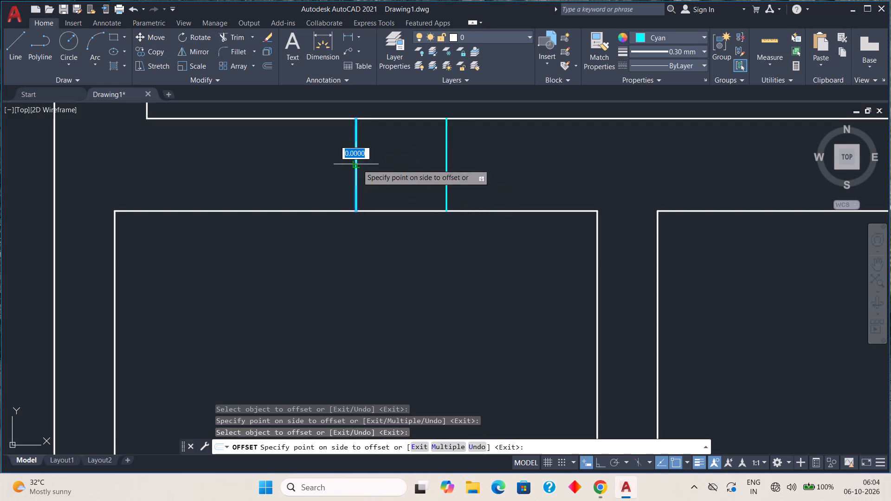
pyautogui.click(300, 166)
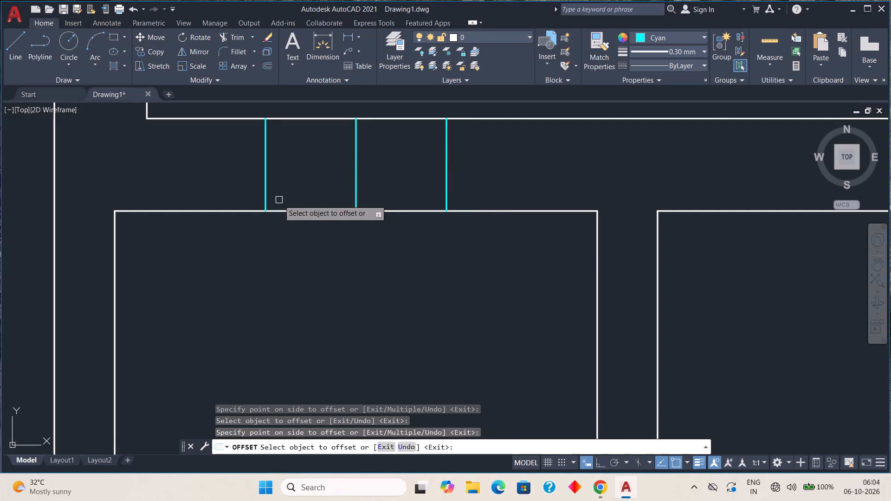
pyautogui.press('Escape')
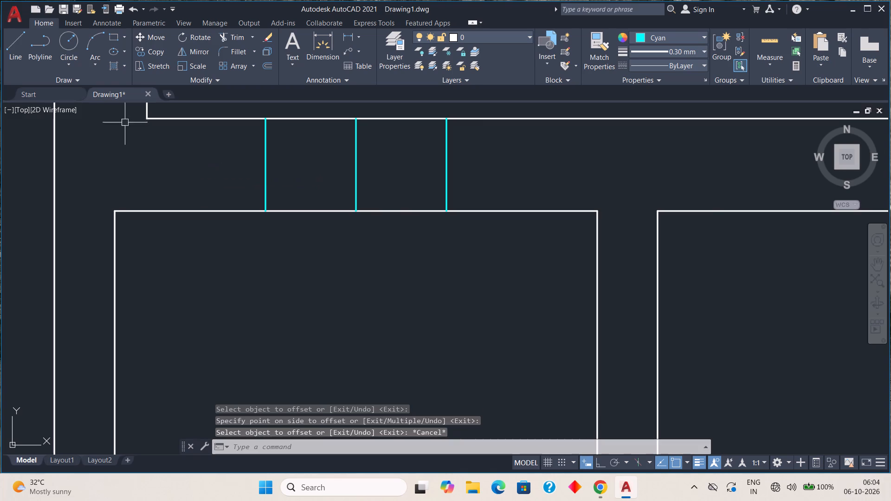
# Draw a horizontal line along the middle of the small room's top wall, joining the midpoints of the two outer cyan lines.
pyautogui.click(16, 44)
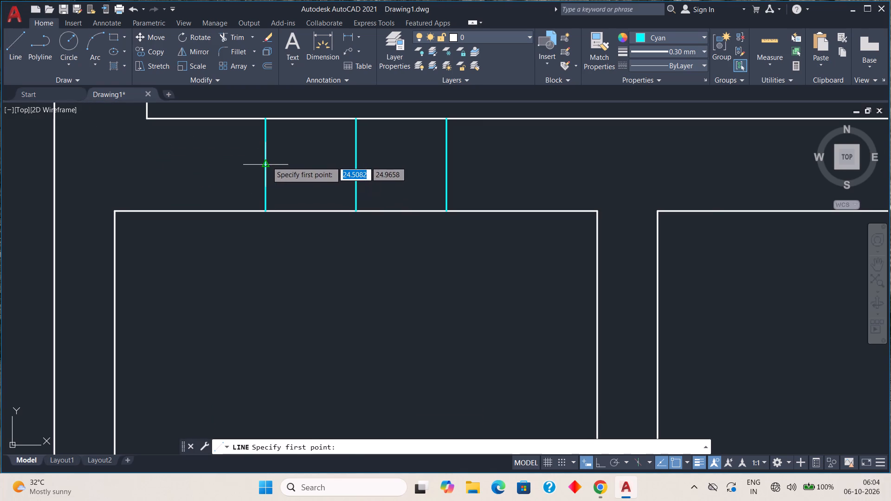
pyautogui.click(267, 161)
pyautogui.click(446, 166)
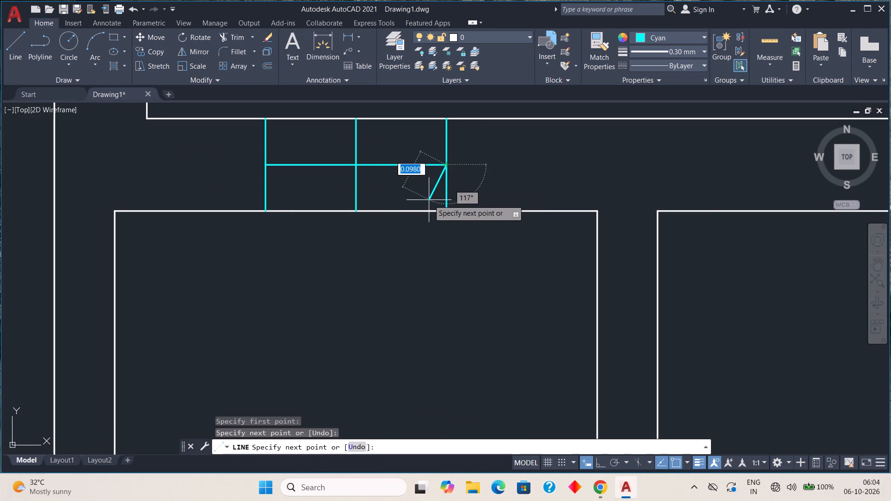
pyautogui.press('Escape')
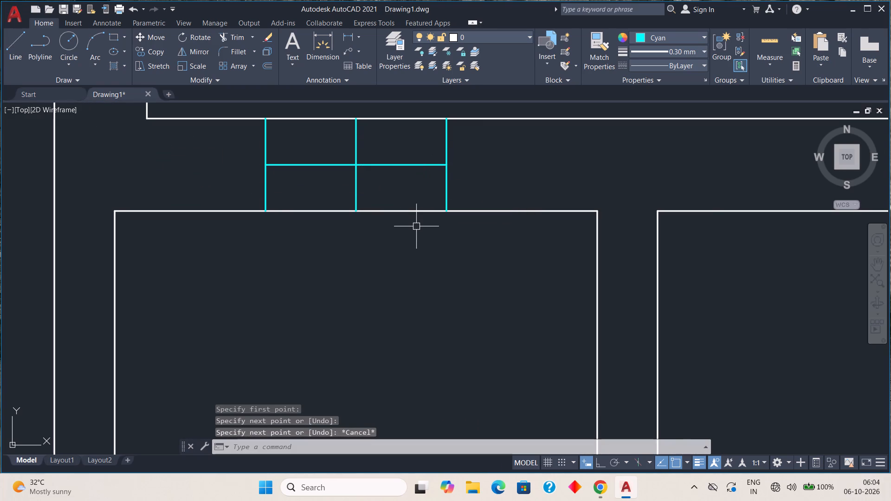
# Offset the horizontal middle line of the left small room's top-wall window by 0.03 both above and below.
pyautogui.moveTo(413, 181); pyautogui.dragTo(412, 205, button='middle')
pyautogui.press('o')
pyautogui.press('Return')
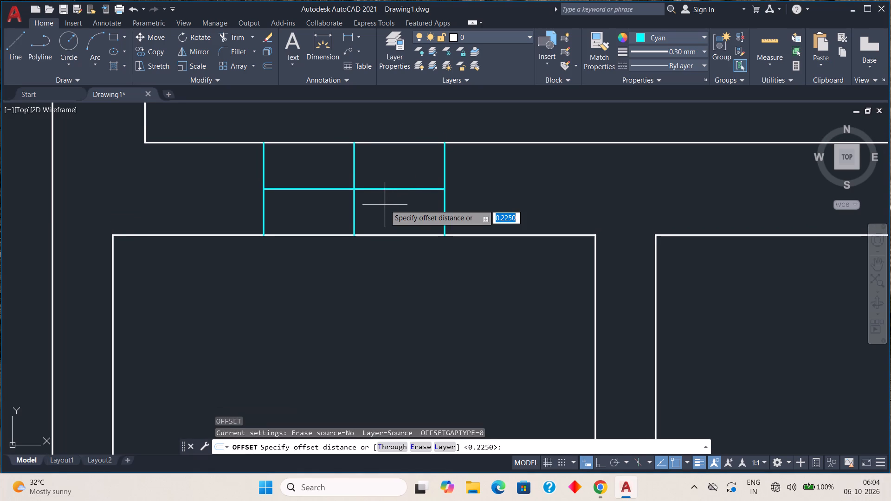
pyautogui.press('.')
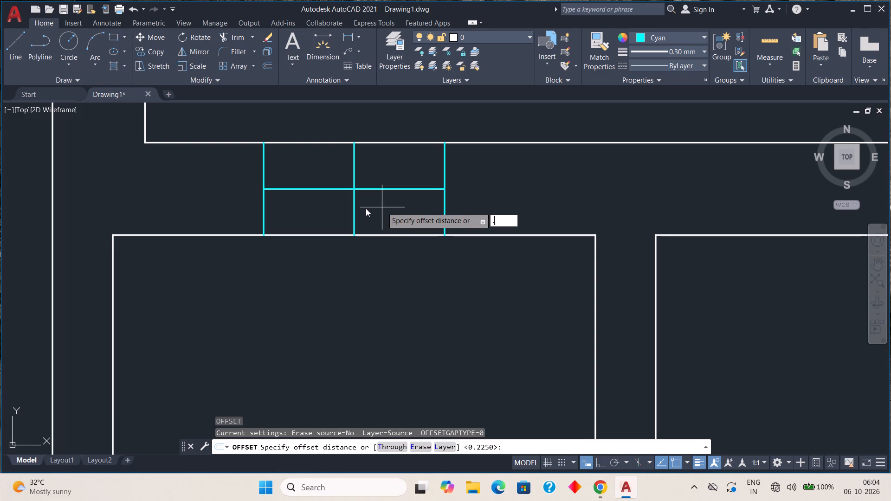
pyautogui.press('0')
pyautogui.press('3')
pyautogui.press('space')
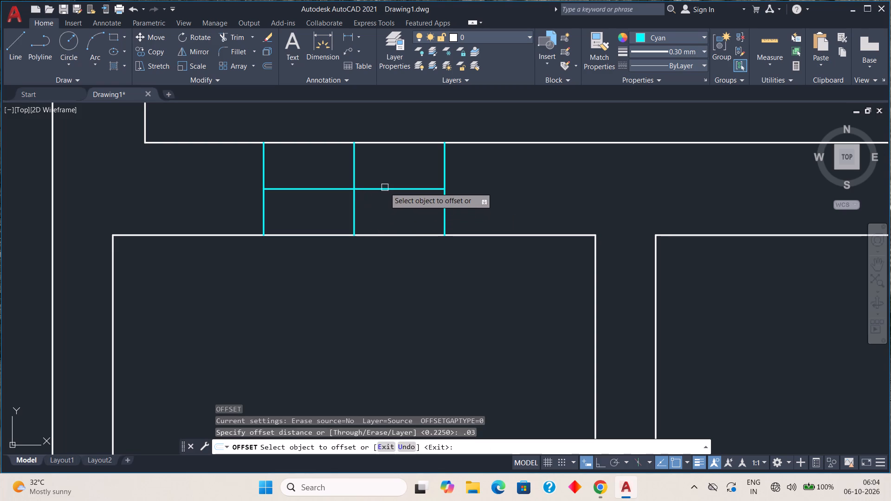
pyautogui.click(385, 187)
pyautogui.click(386, 165)
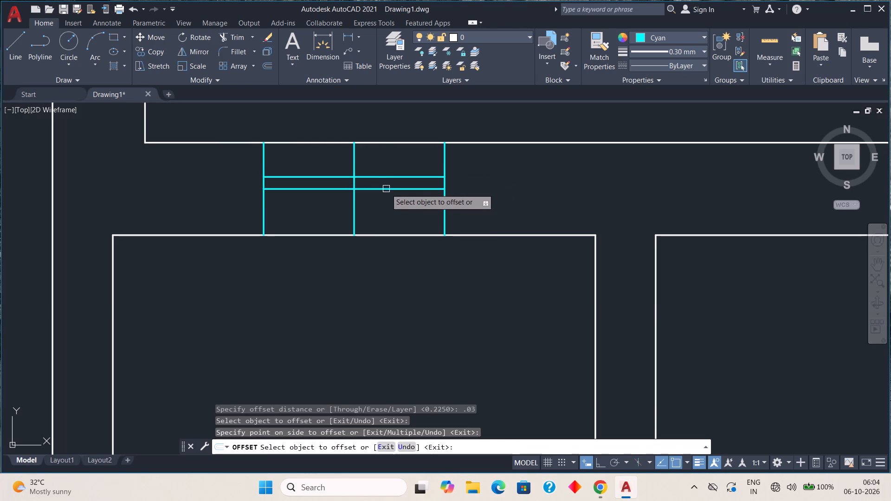
pyautogui.click(386, 189)
pyautogui.click(391, 211)
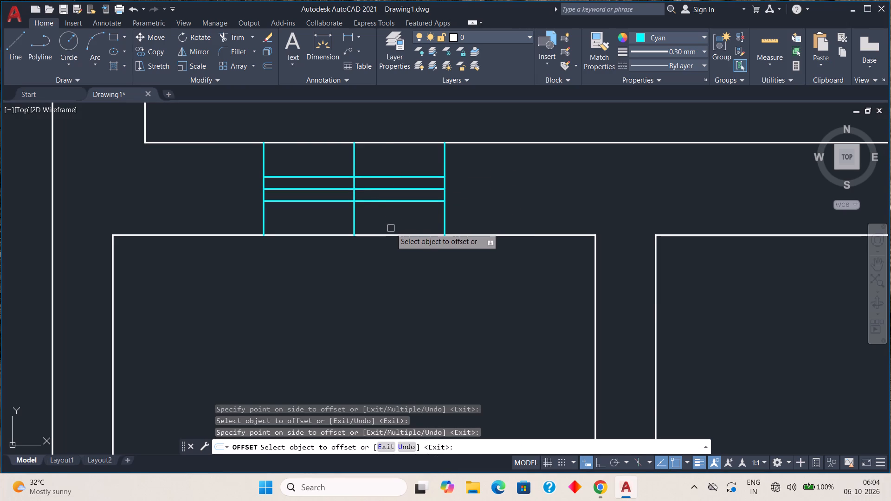
pyautogui.press('Escape')
# Delete the original horizontal middle line and the central vertical line of the small room's top-wall window.
pyautogui.click(382, 190)
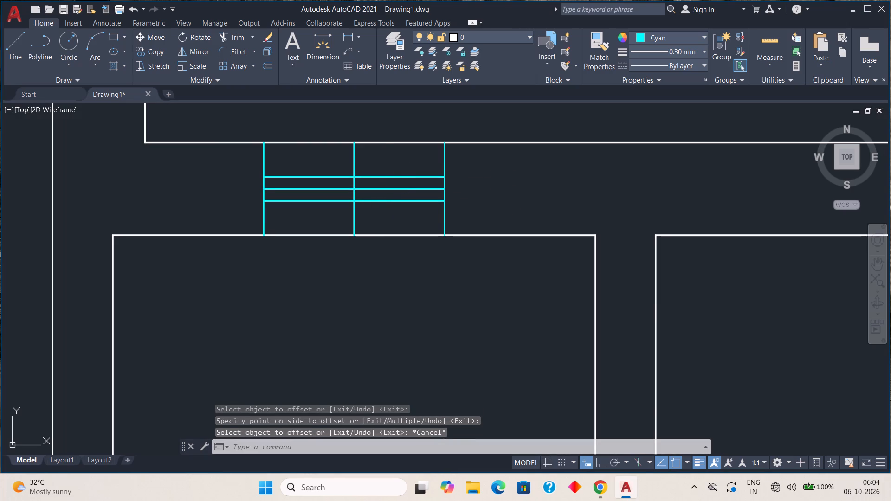
pyautogui.click(354, 221)
pyautogui.press('Delete')
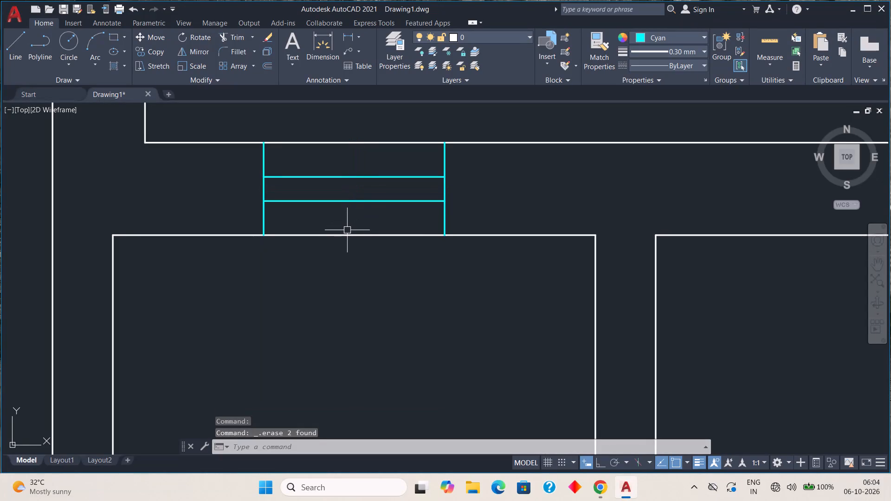
# Change the linetype of the small window's two horizontal cyan lines to HIDDEN.
pyautogui.click(349, 177)
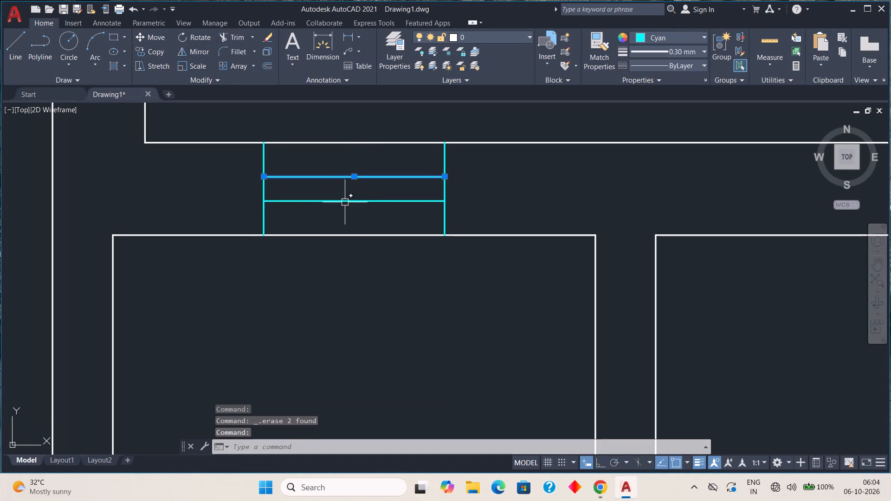
pyautogui.click(345, 202)
pyautogui.click(703, 63)
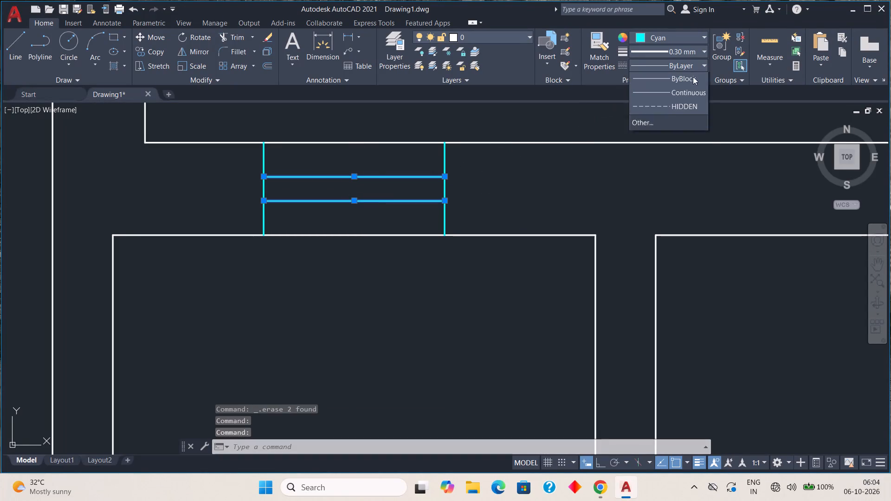
pyautogui.click(652, 121)
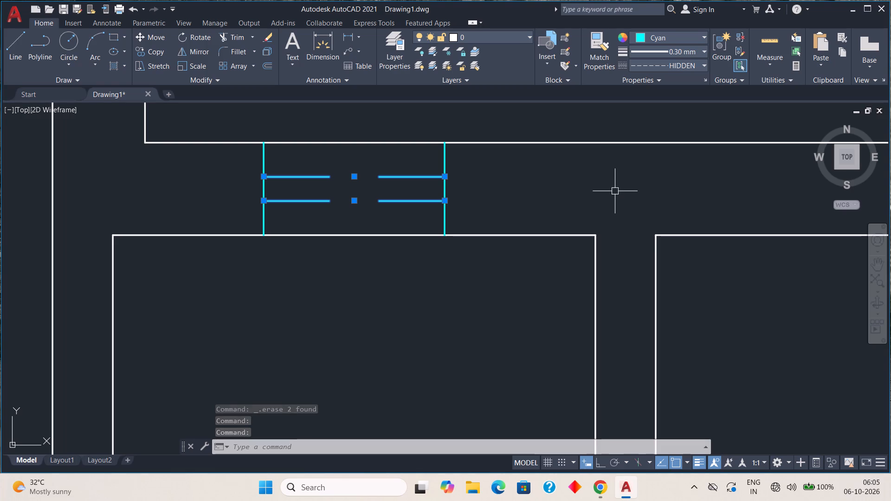
pyautogui.press('Escape')
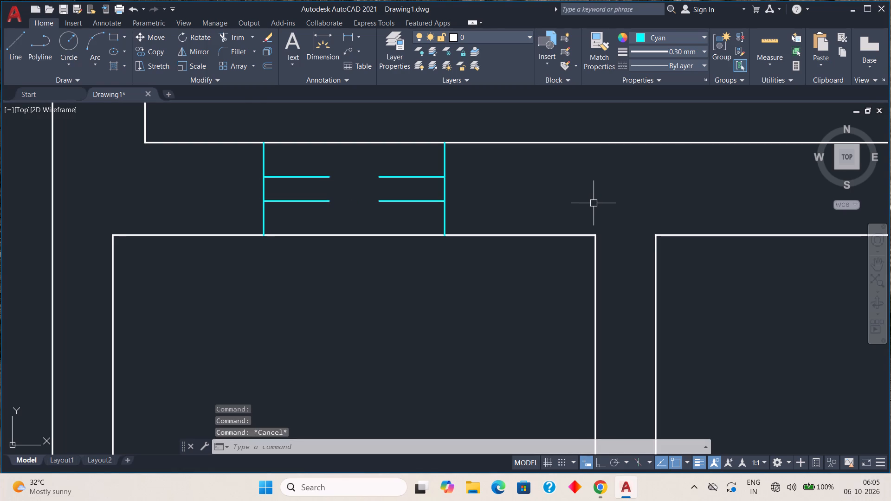
# Copy the whole small window about 1.27 horizontally along the wall into the right small room's top wall.
pyautogui.scroll(-2, 591, 203)
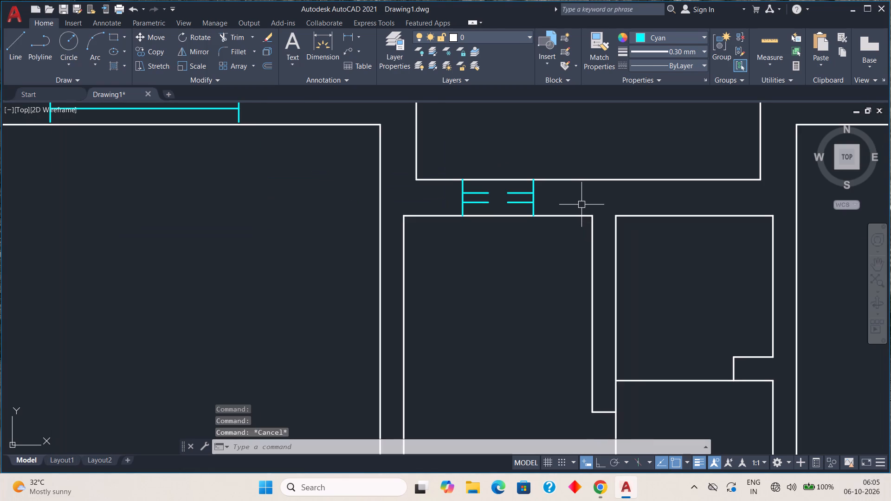
pyautogui.click(431, 160)
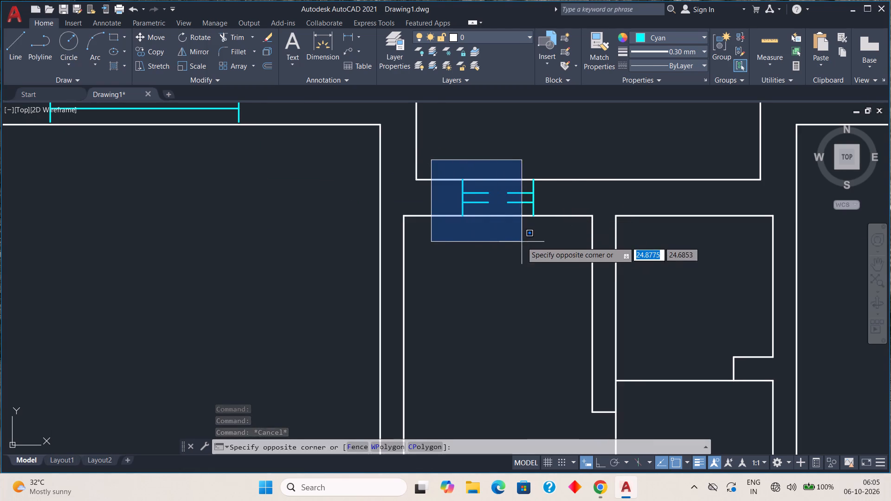
pyautogui.click(543, 237)
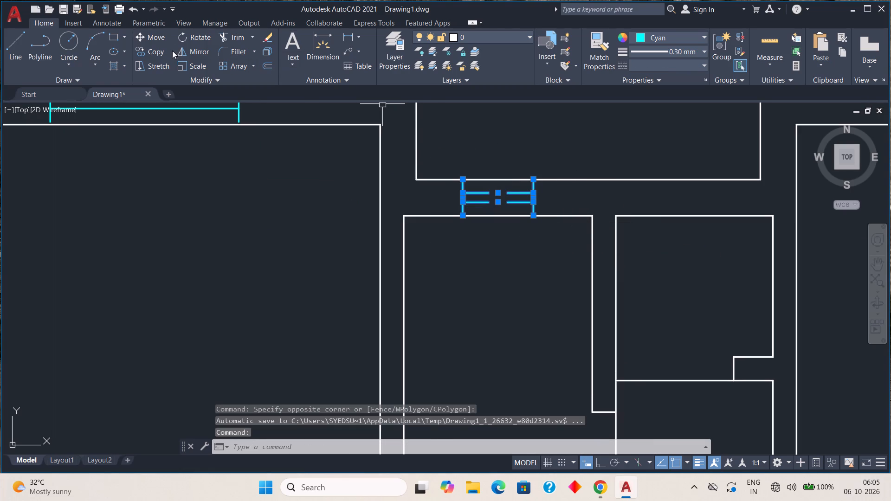
pyautogui.click(152, 52)
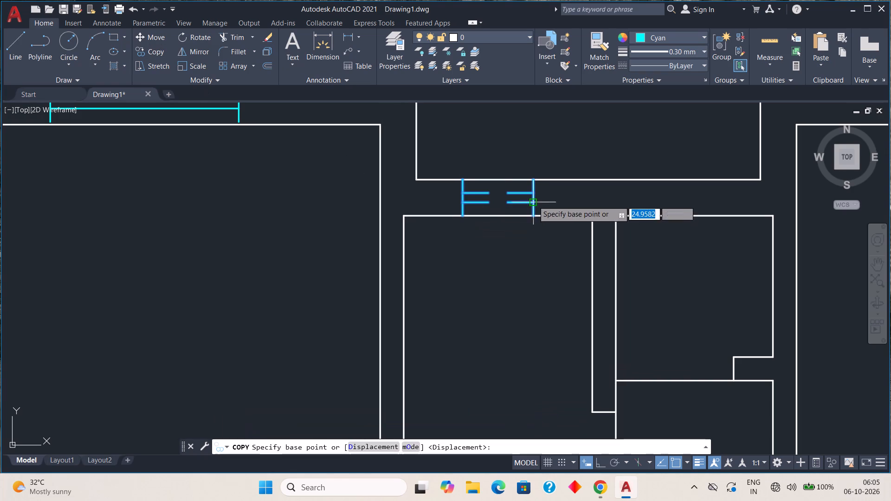
pyautogui.click(498, 179)
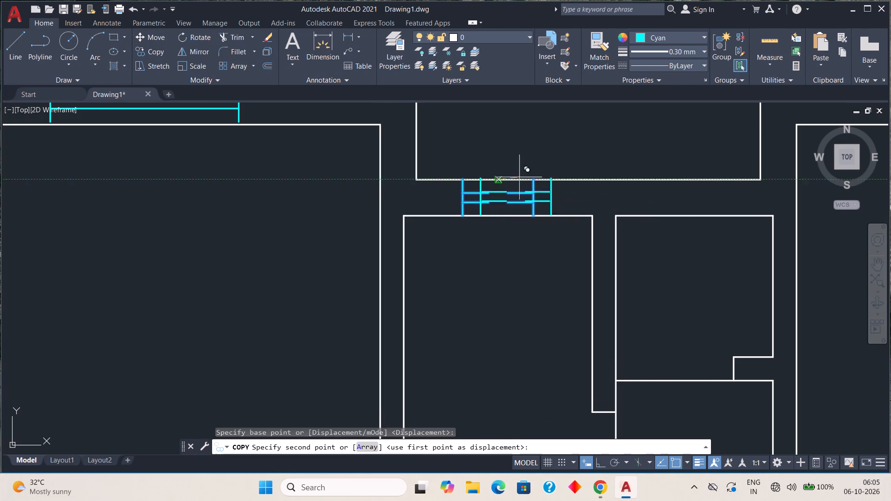
pyautogui.click(698, 180)
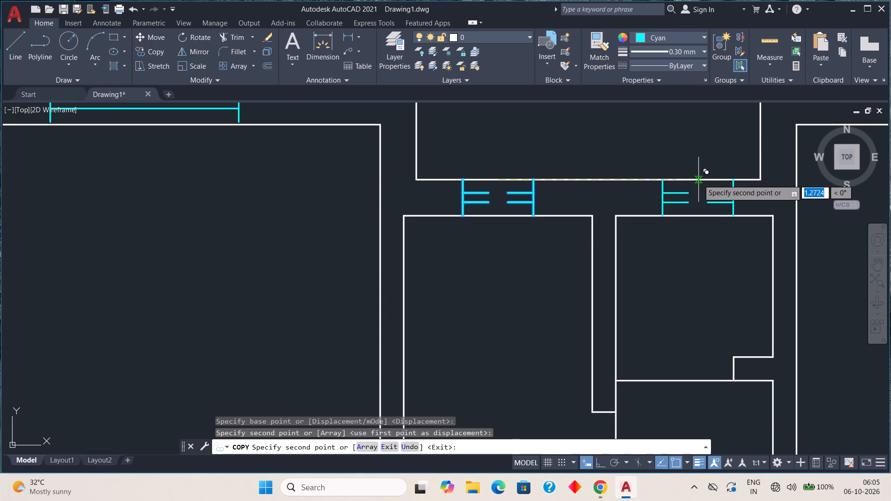
pyautogui.press('Escape')
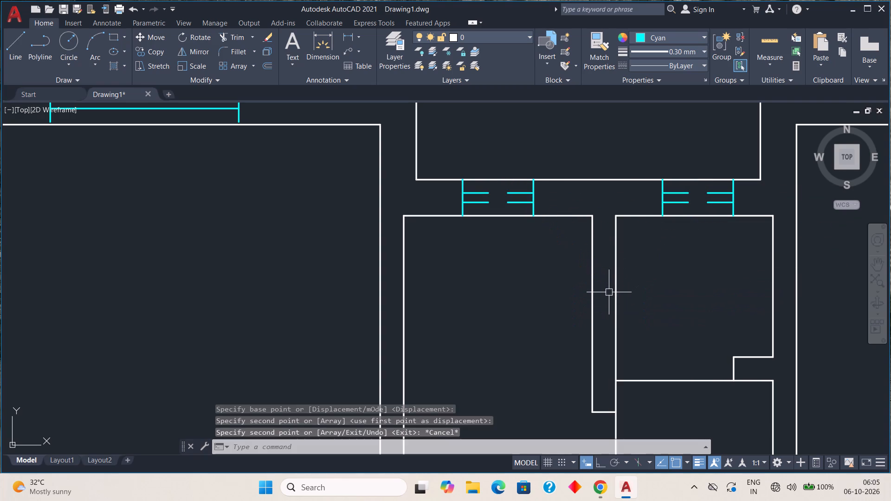
# Change the colour of all six orange dashed window projection outlines around the exterior walls to grey 147,149,152.
pyautogui.scroll(-2, 608, 294)
pyautogui.moveTo(602, 297); pyautogui.dragTo(579, 177, button='middle')
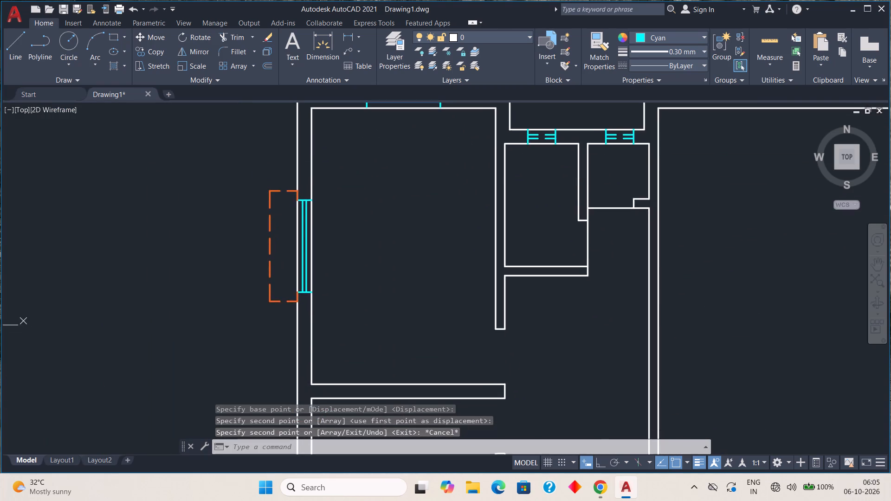
pyautogui.scroll(-2, 583, 193)
pyautogui.moveTo(621, 234); pyautogui.dragTo(554, 261, button='middle')
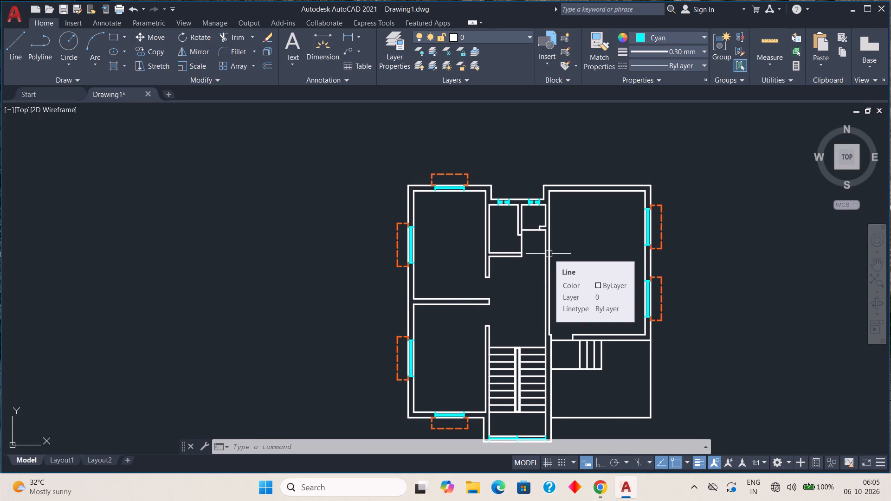
pyautogui.moveTo(468, 366); pyautogui.dragTo(457, 305, button='middle')
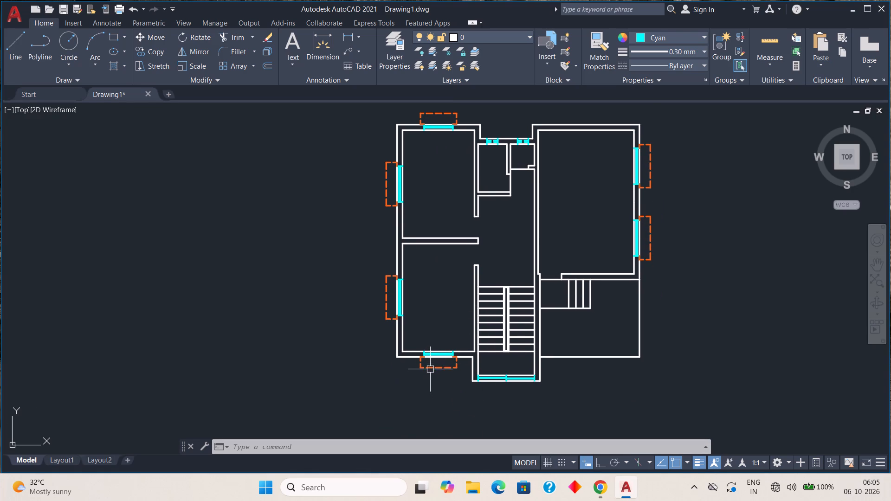
pyautogui.click(430, 367)
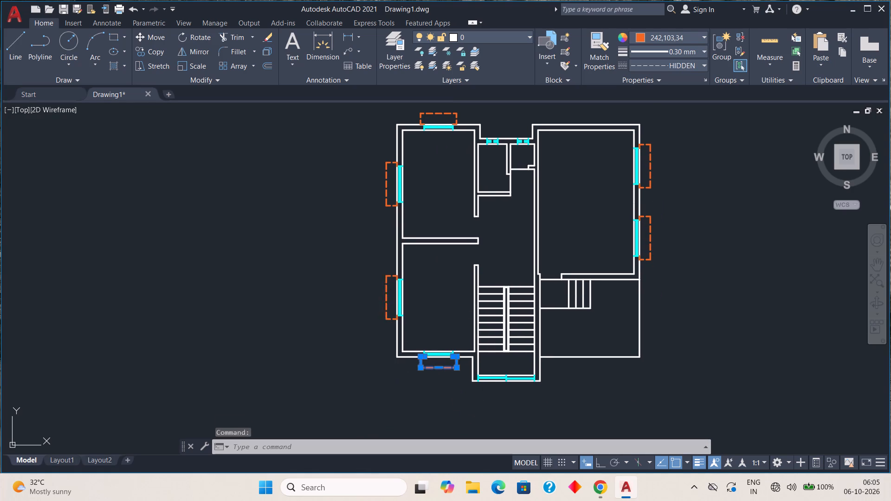
pyautogui.click(385, 298)
pyautogui.click(387, 190)
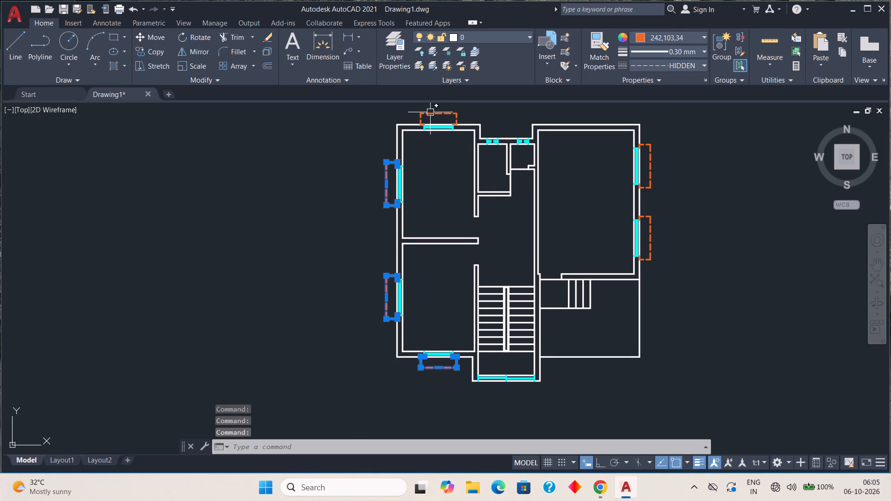
pyautogui.click(430, 112)
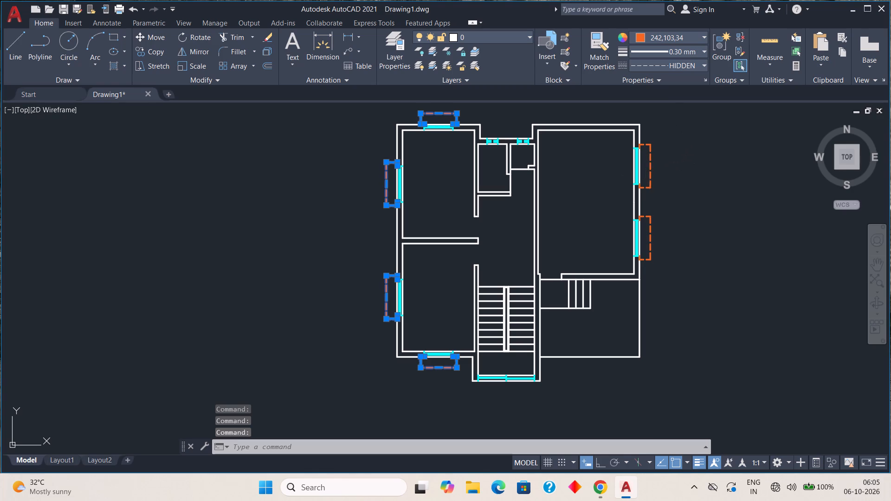
pyautogui.click(649, 173)
pyautogui.click(651, 231)
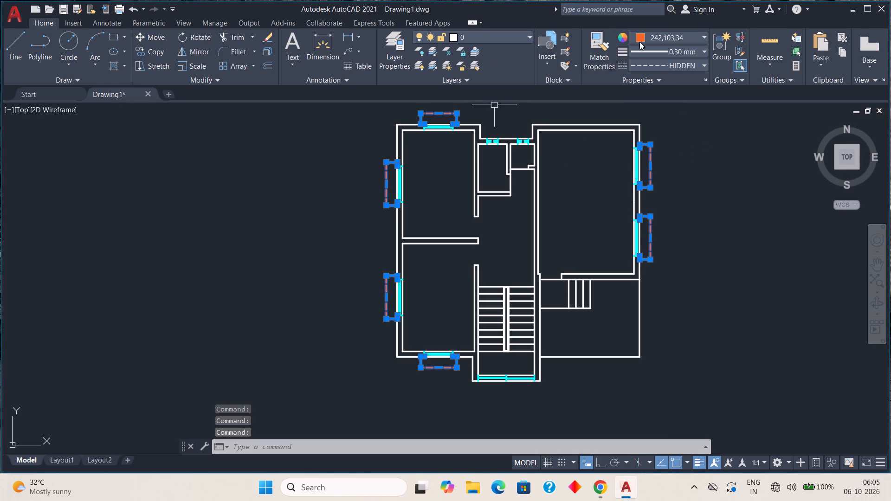
pyautogui.click(700, 36)
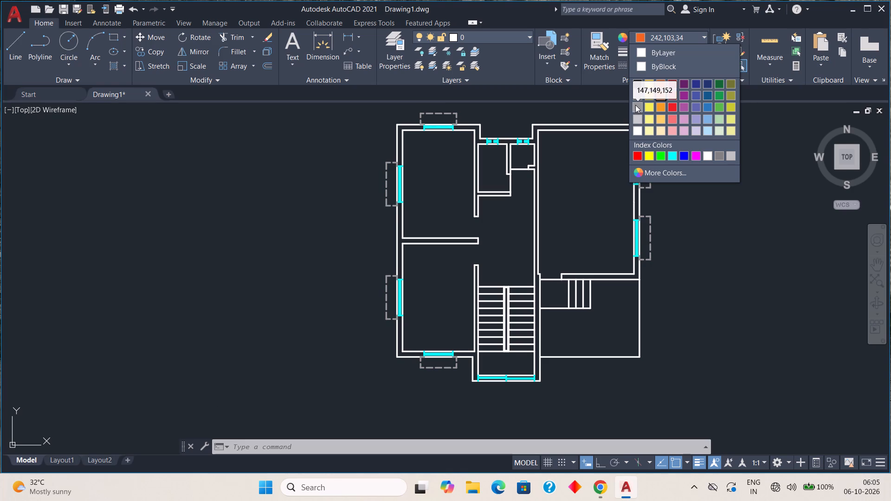
pyautogui.click(635, 105)
pyautogui.press('Escape')
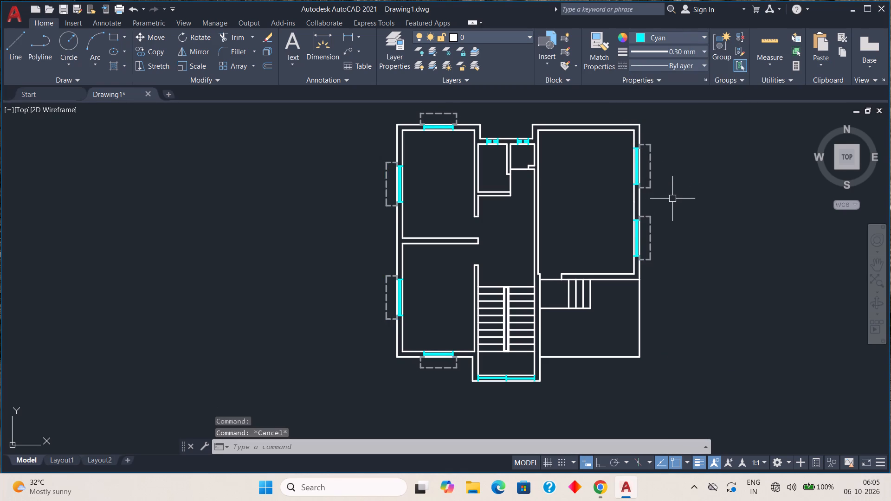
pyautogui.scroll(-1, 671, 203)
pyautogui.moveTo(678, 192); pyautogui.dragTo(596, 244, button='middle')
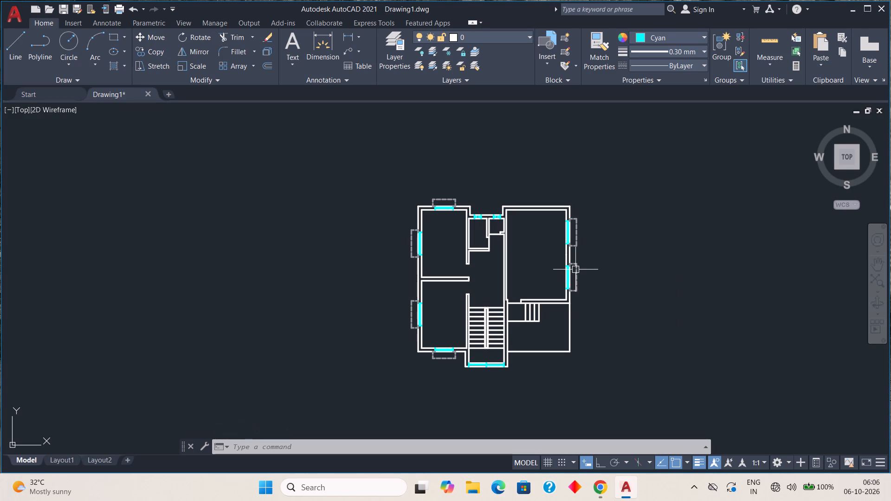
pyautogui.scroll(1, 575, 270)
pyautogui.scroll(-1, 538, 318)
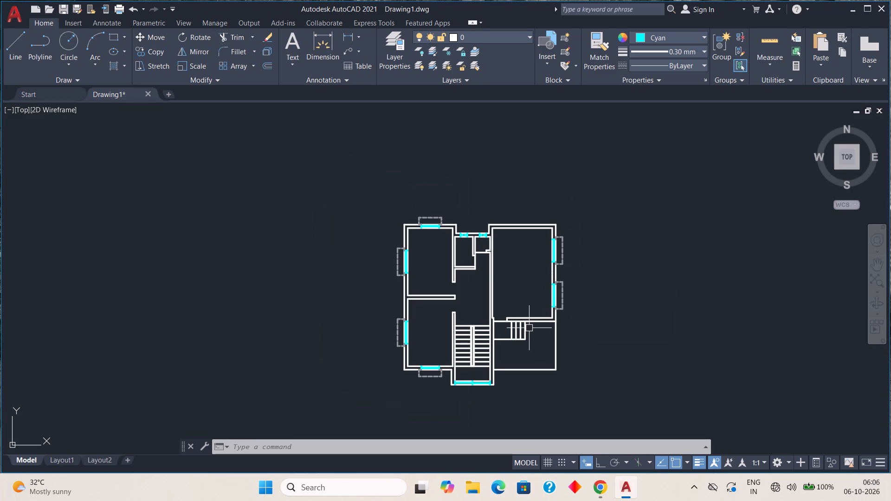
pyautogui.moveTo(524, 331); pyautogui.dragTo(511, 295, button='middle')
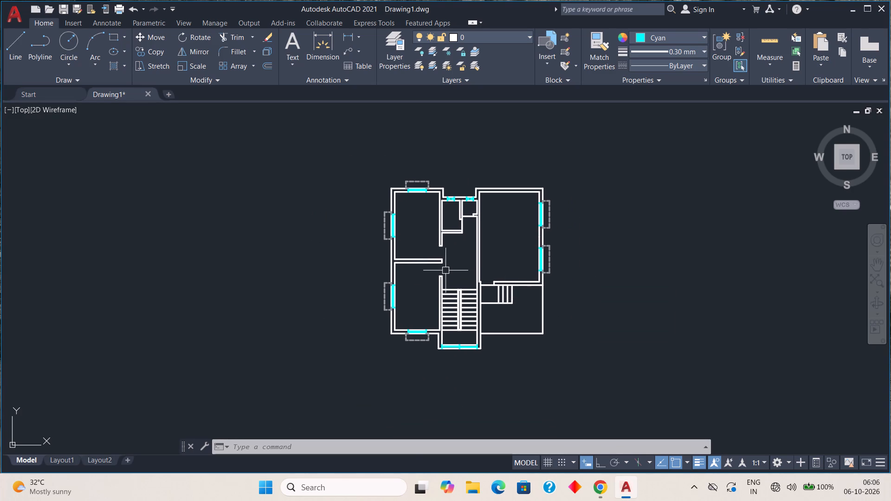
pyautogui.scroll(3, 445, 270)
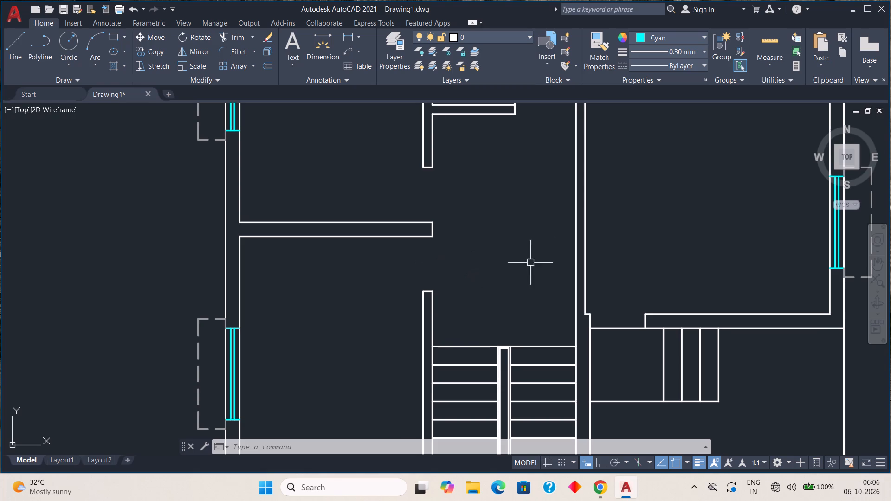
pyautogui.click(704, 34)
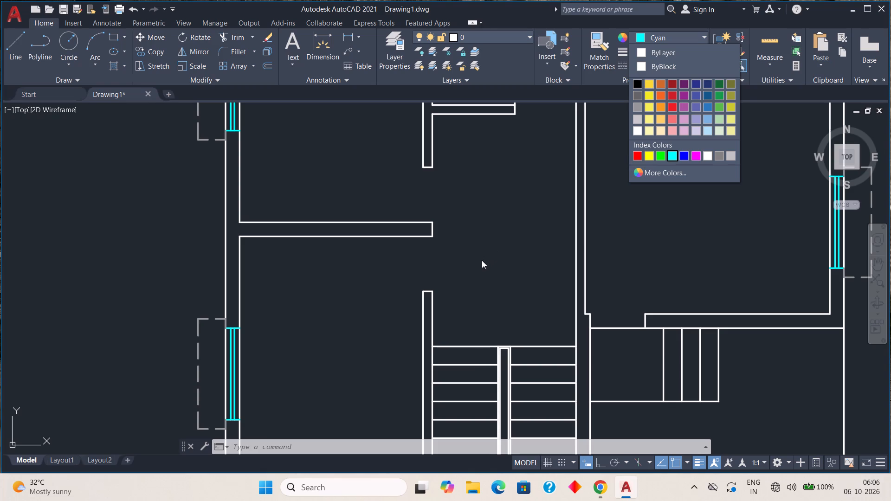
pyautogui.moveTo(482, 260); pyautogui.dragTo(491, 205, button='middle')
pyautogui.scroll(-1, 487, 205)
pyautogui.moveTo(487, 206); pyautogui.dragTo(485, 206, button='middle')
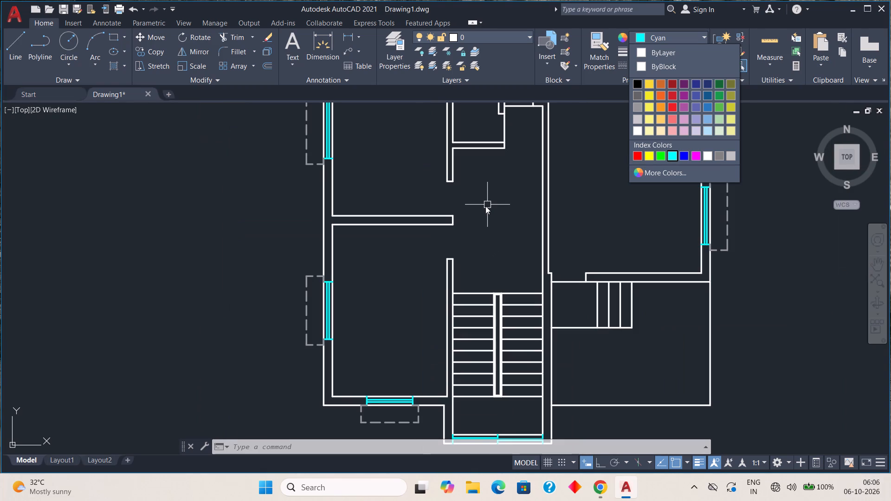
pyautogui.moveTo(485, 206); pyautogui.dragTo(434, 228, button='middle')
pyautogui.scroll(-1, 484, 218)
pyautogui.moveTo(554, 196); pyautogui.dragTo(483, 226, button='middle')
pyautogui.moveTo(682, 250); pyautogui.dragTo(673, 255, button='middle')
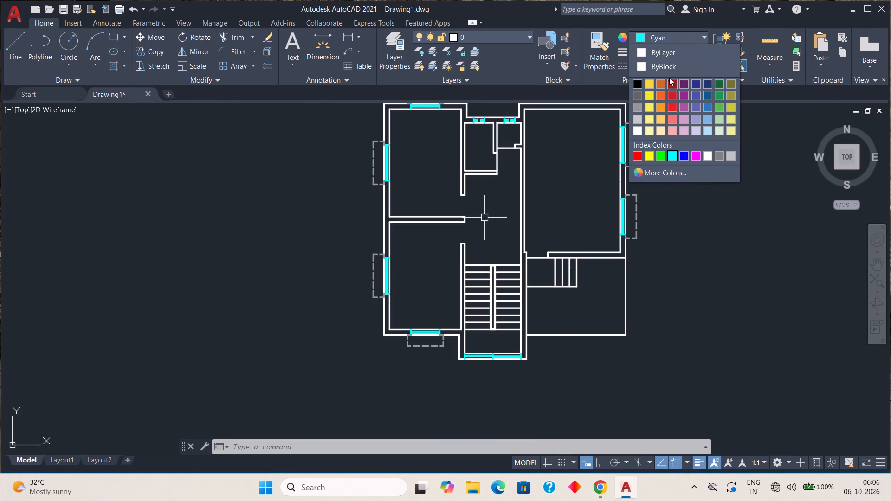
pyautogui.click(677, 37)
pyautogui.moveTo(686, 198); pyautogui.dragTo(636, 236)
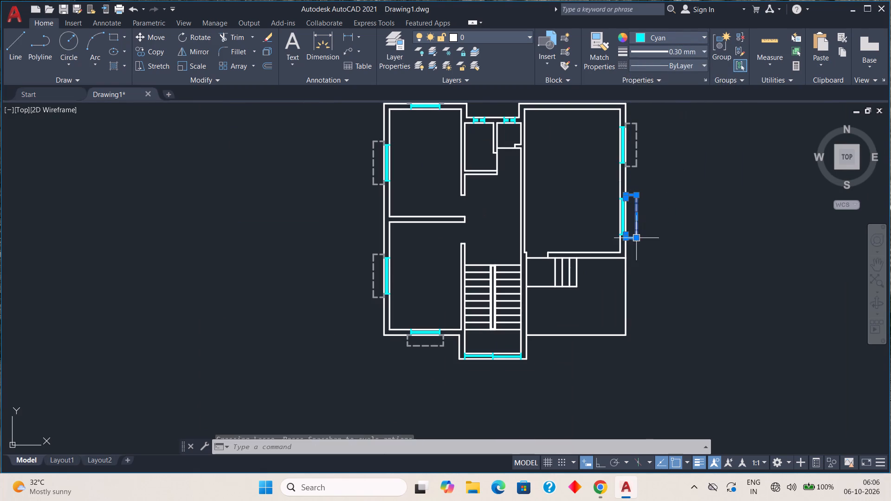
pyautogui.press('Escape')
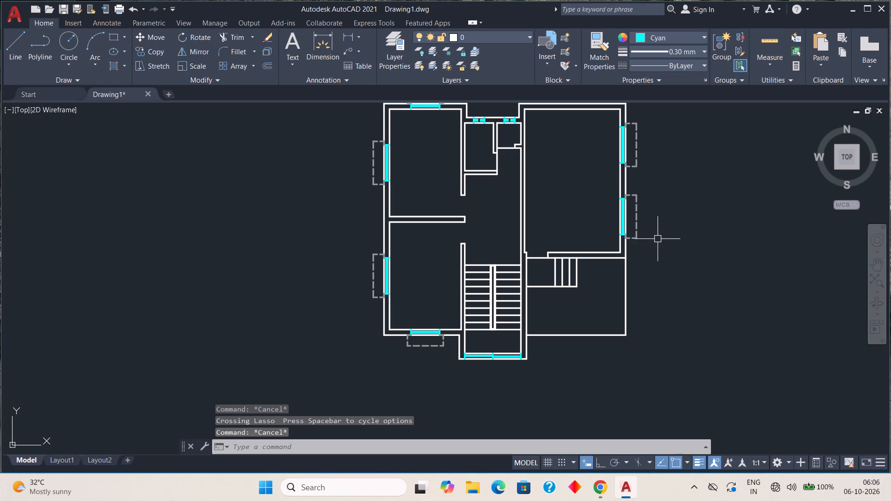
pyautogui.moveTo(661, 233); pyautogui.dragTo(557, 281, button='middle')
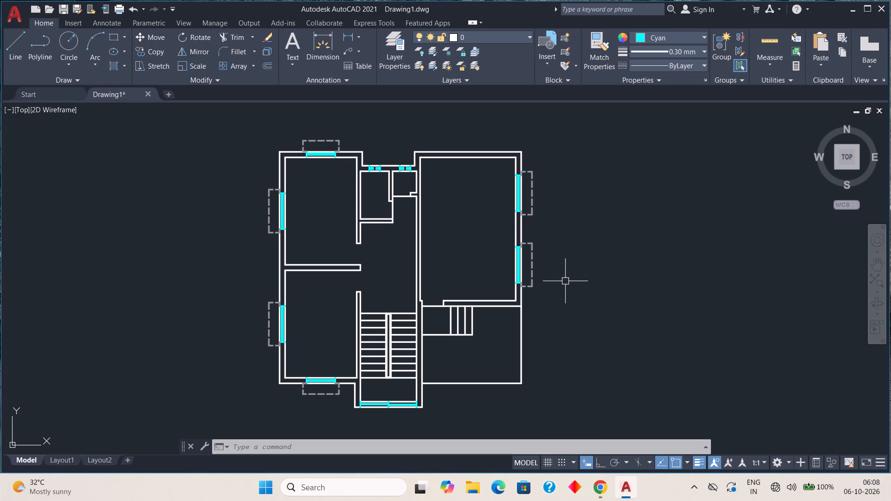
# Set the current drawing colour to ByLayer.
pyautogui.scroll(1, 420, 265)
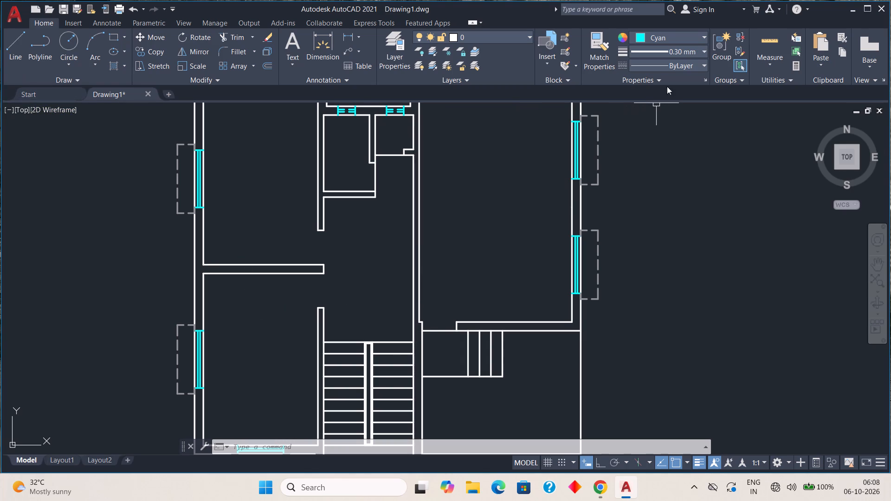
pyautogui.click(700, 35)
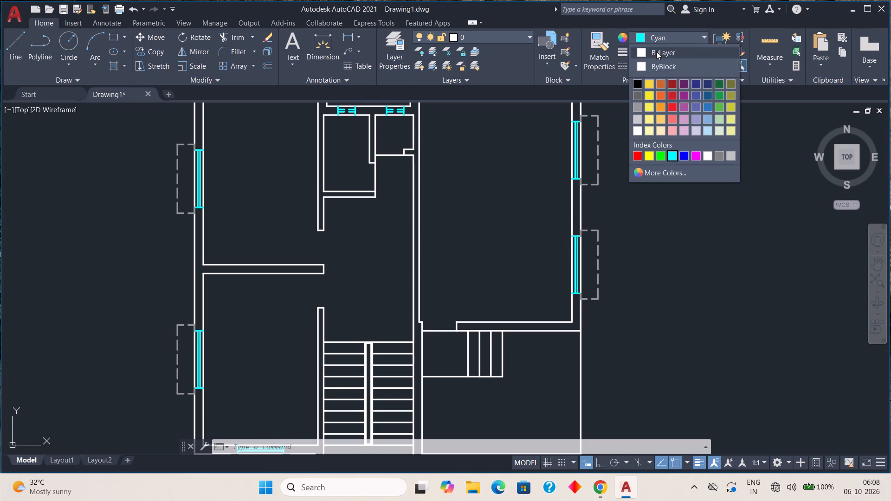
pyautogui.click(656, 51)
# Draw a horizontal line about 2.7 long with Ortho on, from the top of the staircase's left wall across the corridor past the right wall.
pyautogui.click(8, 55)
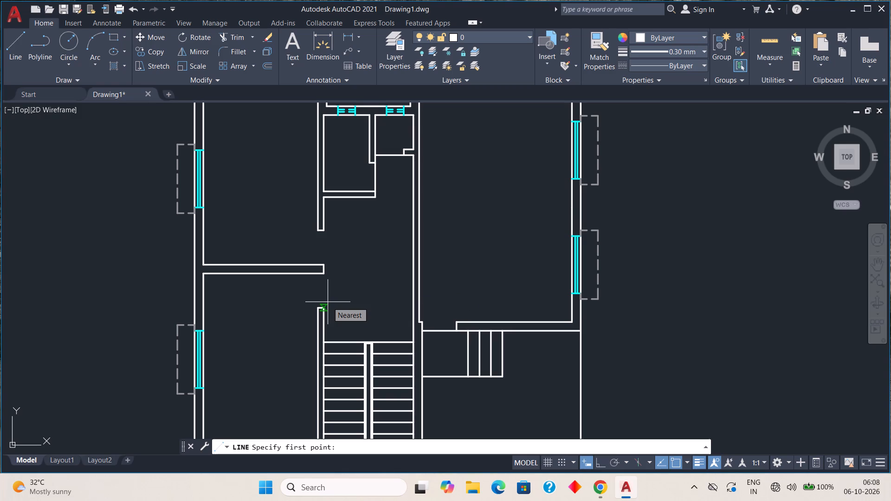
pyautogui.scroll(1, 321, 309)
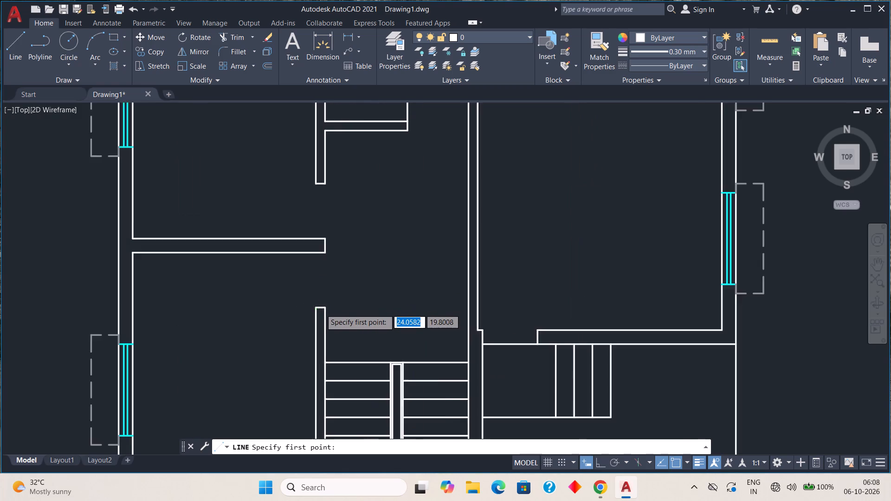
pyautogui.scroll(2, 321, 309)
pyautogui.click(330, 306)
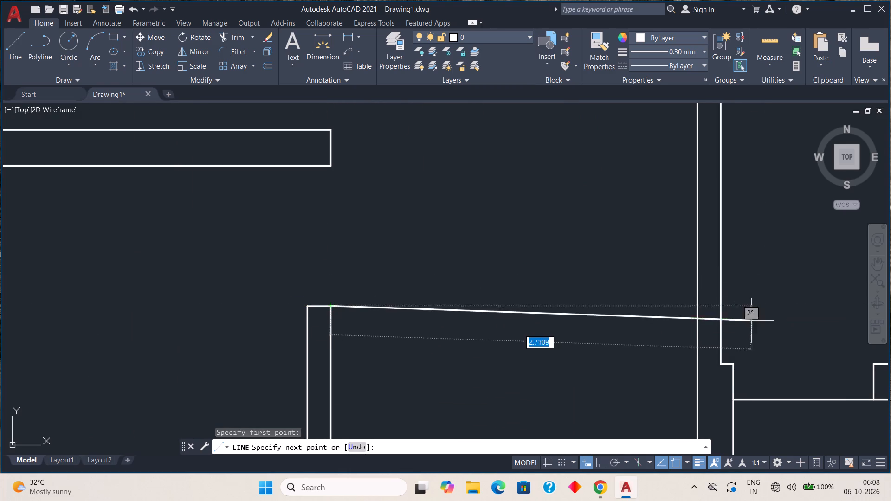
pyautogui.click(599, 462)
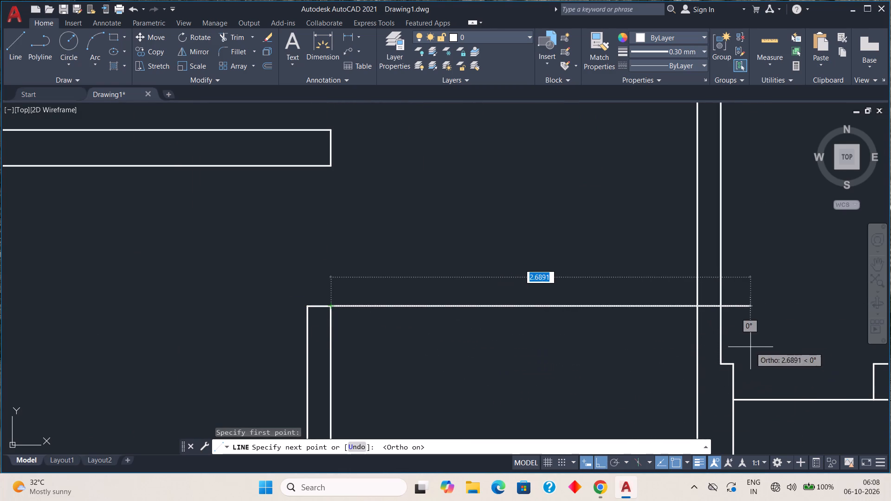
pyautogui.click(760, 331)
pyautogui.press('Escape')
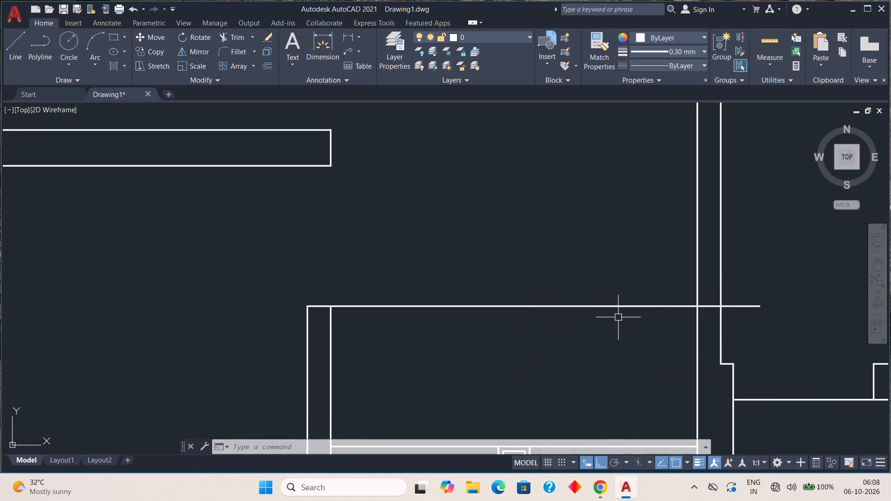
# Offset the horizontal line across the corridor upward by 1.2.
pyautogui.press('o')
pyautogui.press('Return')
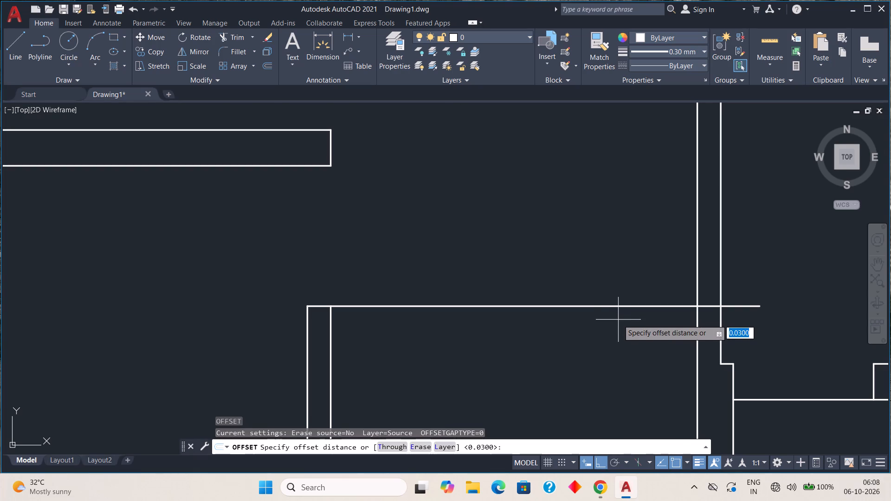
pyautogui.press('1')
pyautogui.press('.')
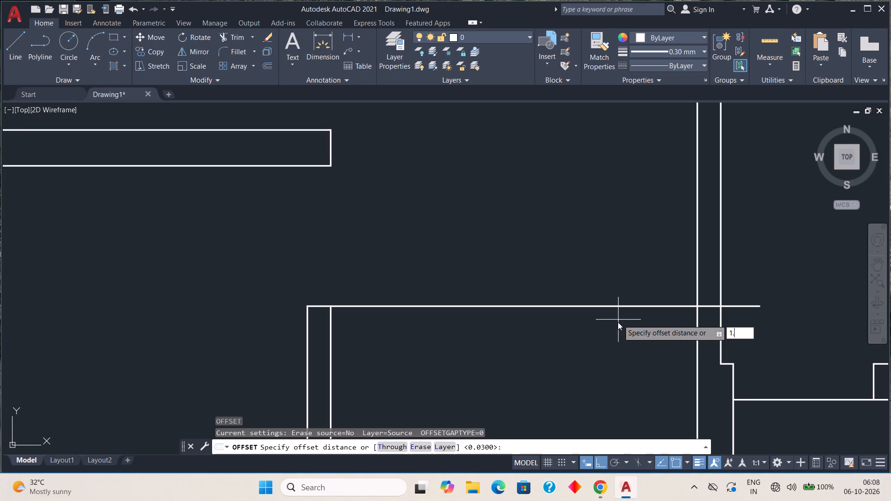
pyautogui.write('2')
pyautogui.press('space')
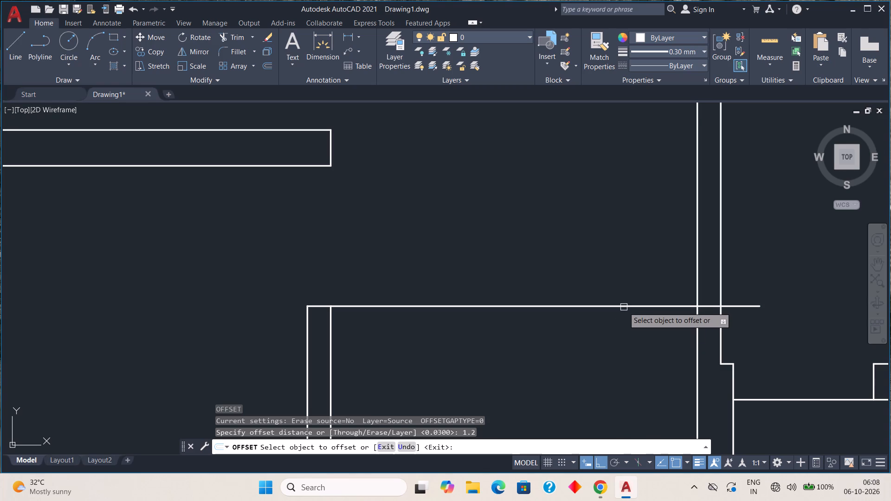
pyautogui.click(624, 307)
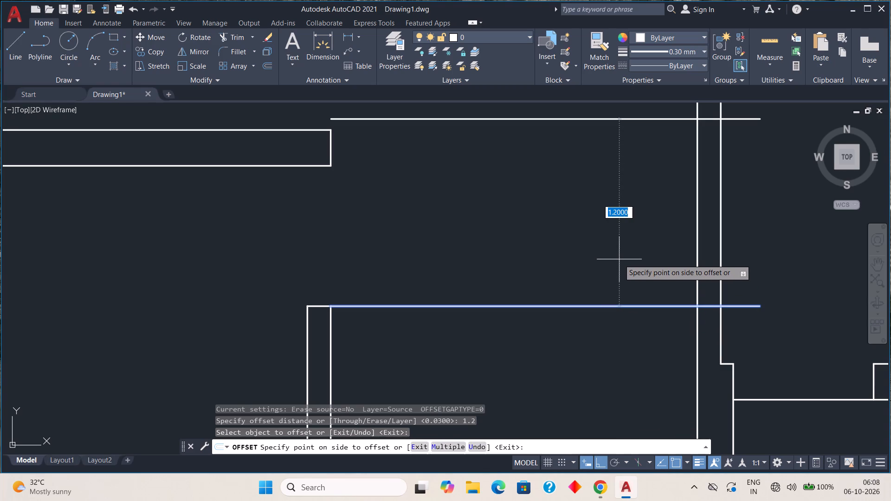
pyautogui.click(619, 259)
pyautogui.scroll(-1, 627, 257)
pyautogui.moveTo(627, 256); pyautogui.dragTo(623, 265, button='middle')
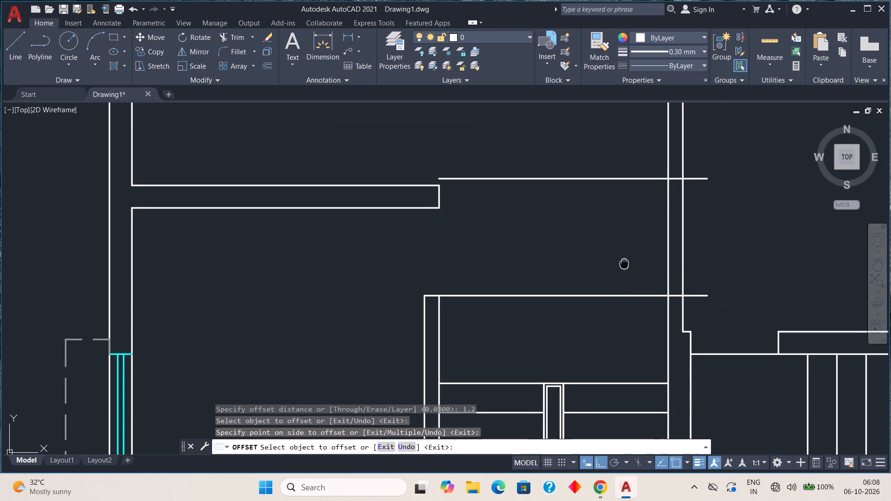
pyautogui.moveTo(623, 265); pyautogui.dragTo(614, 288, button='middle')
pyautogui.press('Escape')
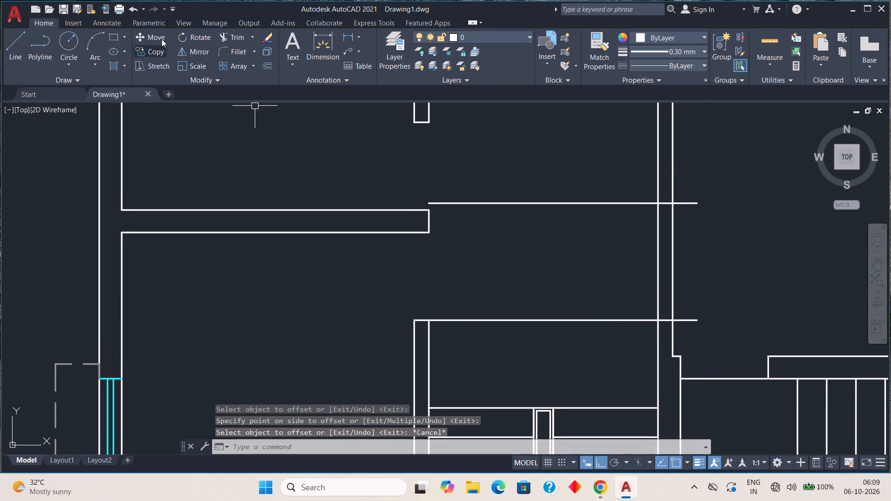
# Trim the two guide lines and the wall between them to form a 1.2-wide door opening with closed ends into the large right room.
pyautogui.click(239, 37)
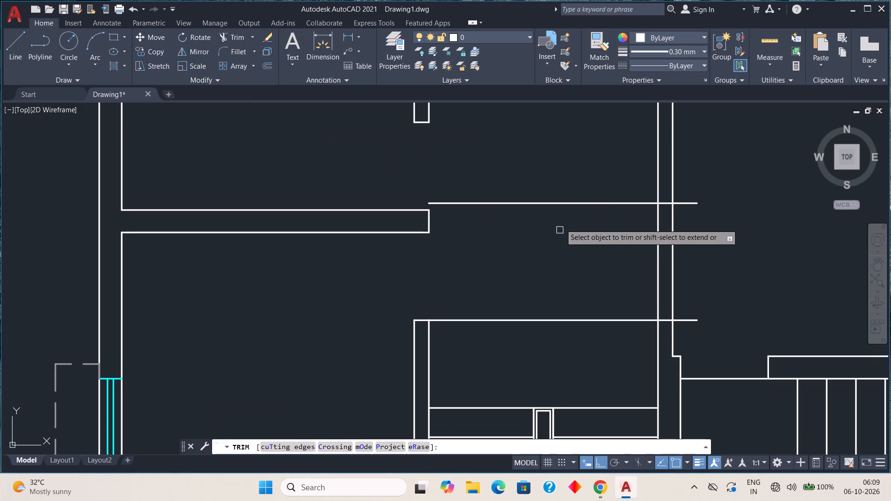
pyautogui.moveTo(561, 180); pyautogui.dragTo(547, 334)
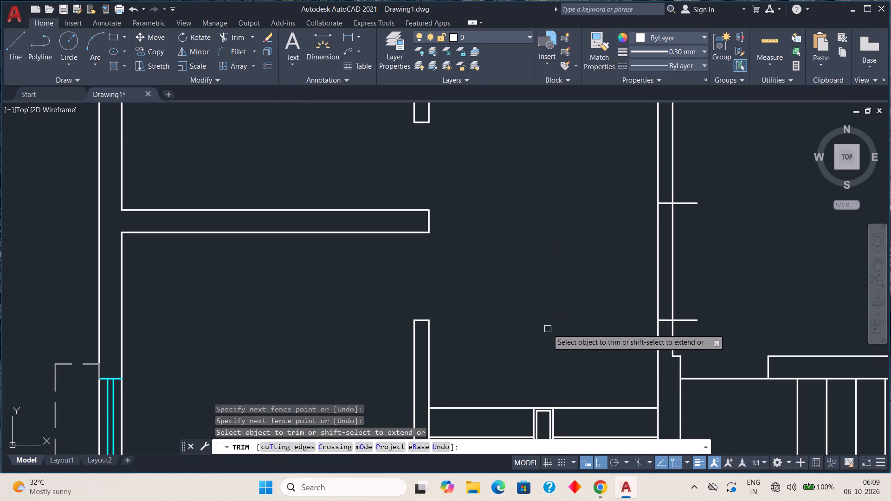
pyautogui.moveTo(594, 281); pyautogui.dragTo(728, 261)
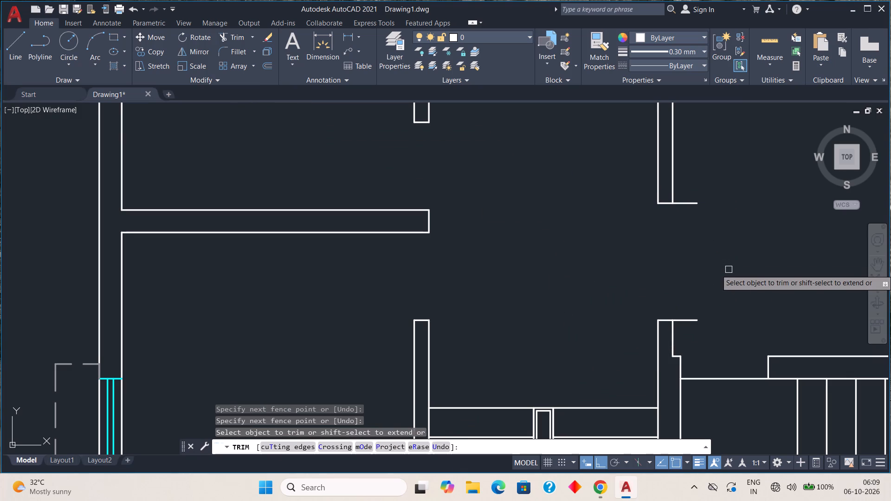
pyautogui.moveTo(692, 184); pyautogui.dragTo(692, 219)
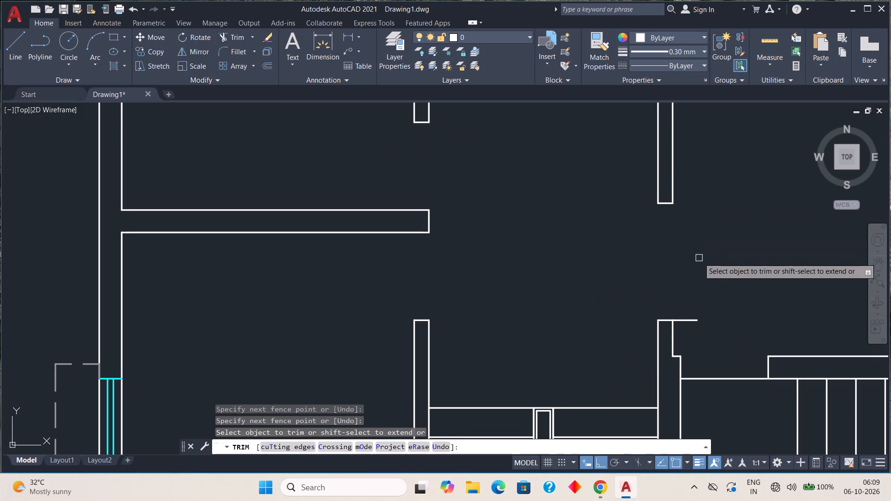
pyautogui.moveTo(693, 294); pyautogui.dragTo(692, 325)
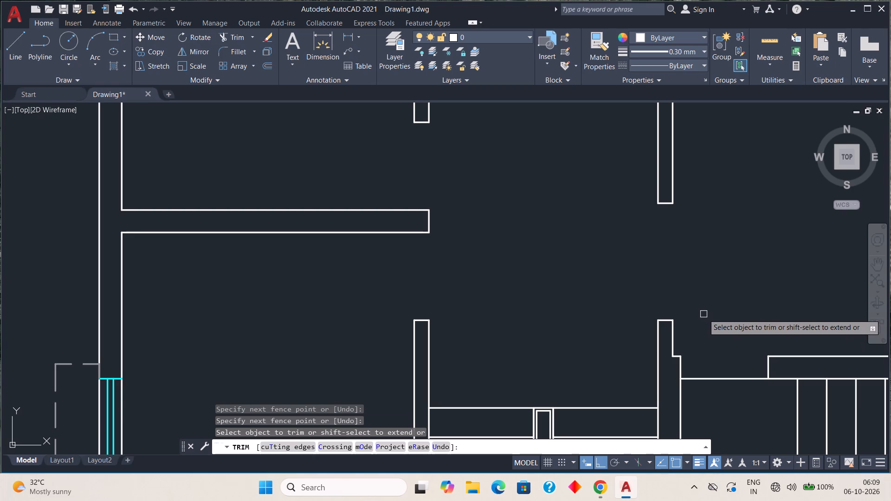
pyautogui.press('Escape')
pyautogui.press('Escape')
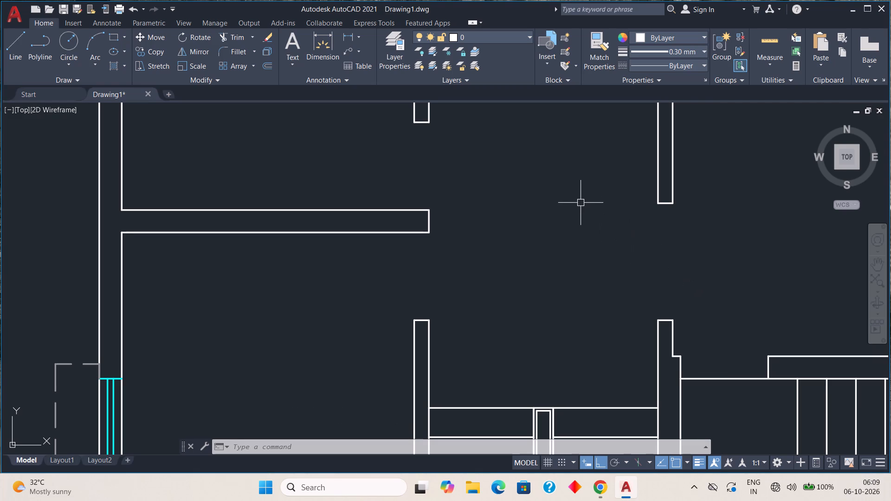
# Insert the Door - Metric block from the architectural tool palette into the empty space right of the floor plan, and close the palette.
pyautogui.hotkey('ctrl', '=')
pyautogui.hotkey('ctrl', '3')
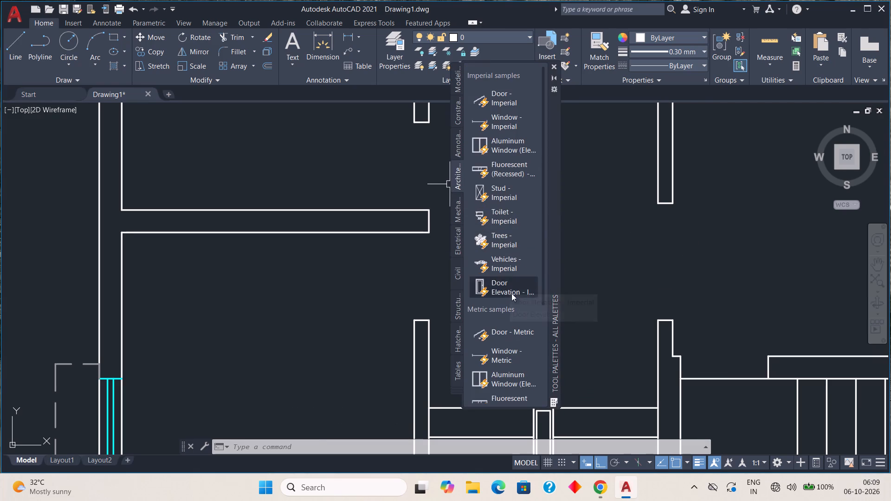
pyautogui.click(498, 329)
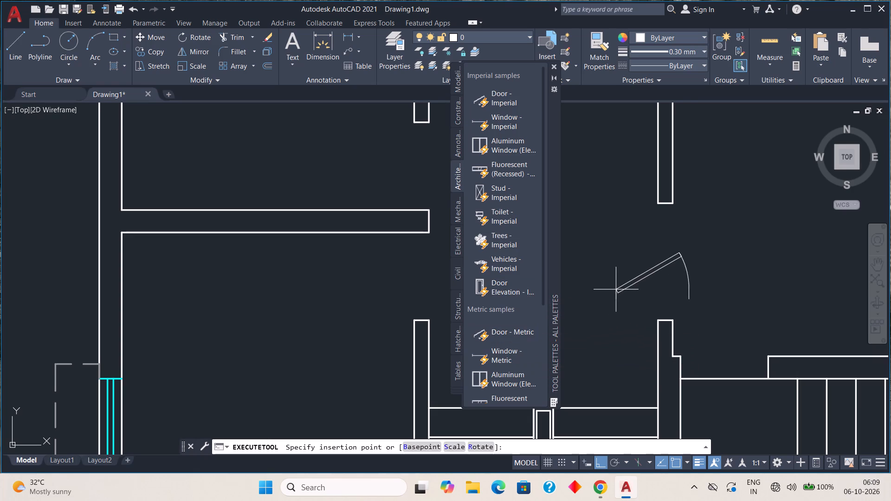
pyautogui.scroll(-3, 629, 278)
pyautogui.moveTo(649, 271); pyautogui.dragTo(573, 275, button='middle')
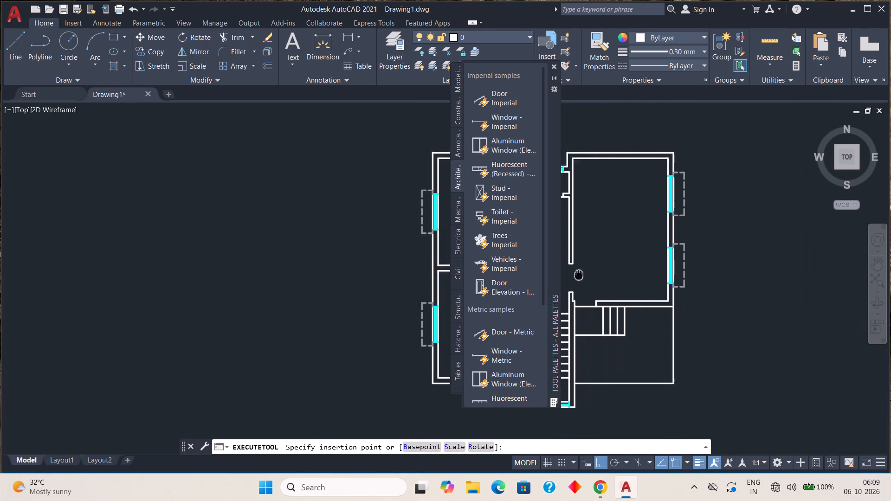
pyautogui.moveTo(573, 275); pyautogui.dragTo(532, 275, button='middle')
pyautogui.click(683, 257)
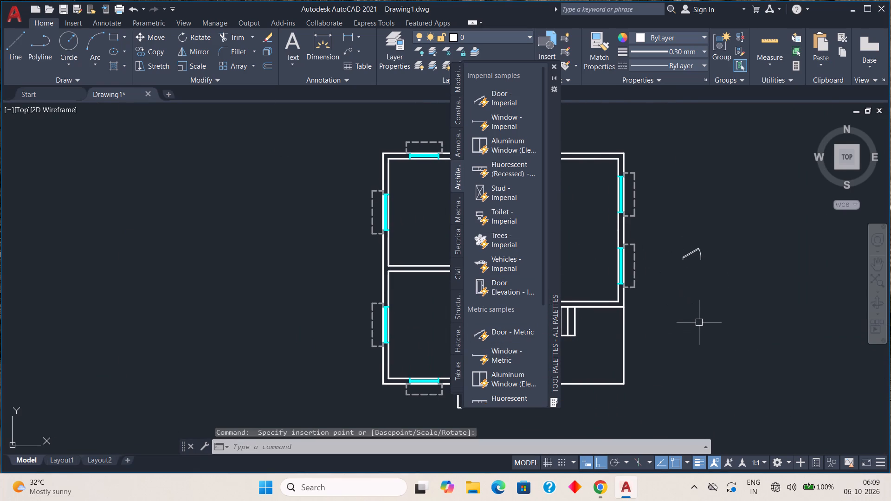
pyautogui.press('Escape')
pyautogui.click(554, 63)
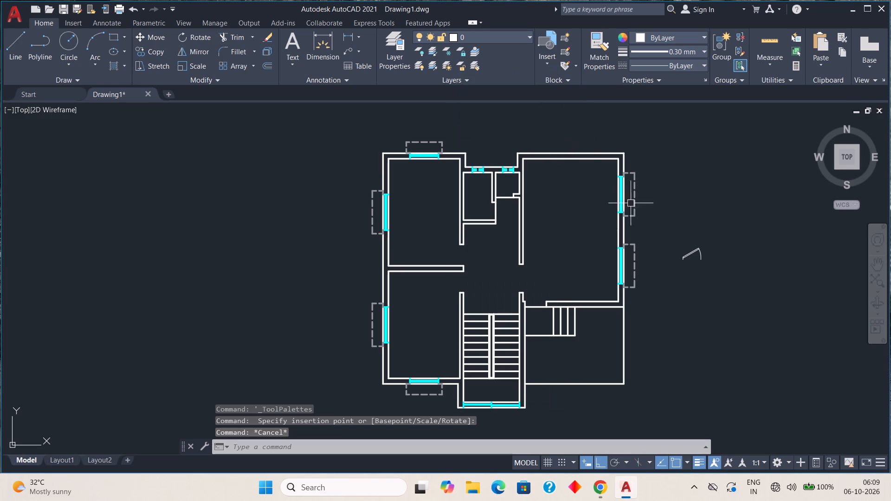
# Set the inserted door block's opening angle to Open 90º.
pyautogui.click(692, 253)
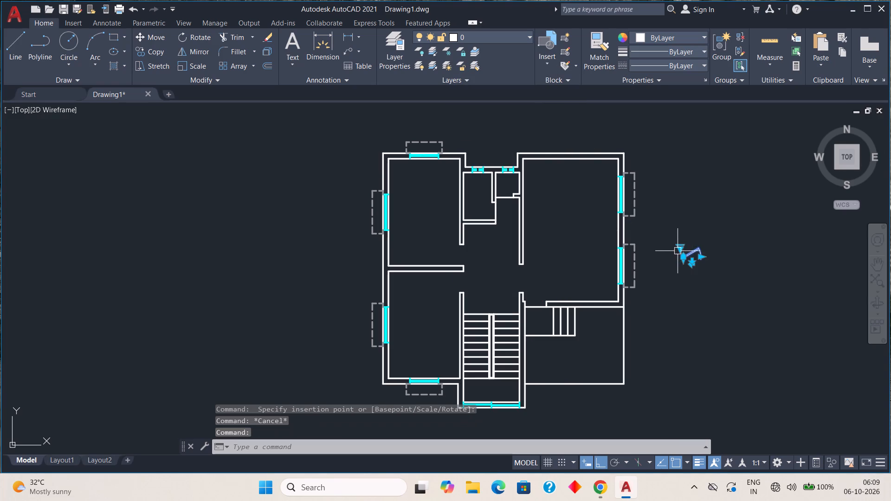
pyautogui.scroll(3, 681, 250)
pyautogui.click(678, 243)
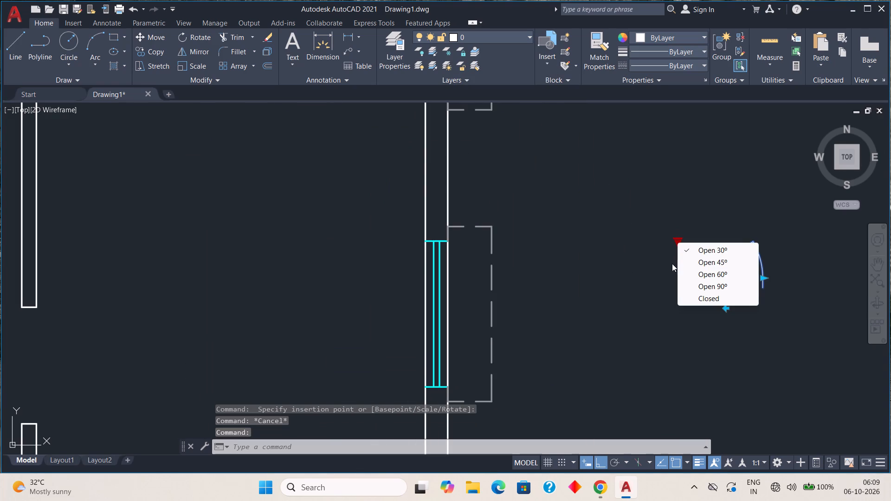
pyautogui.click(710, 285)
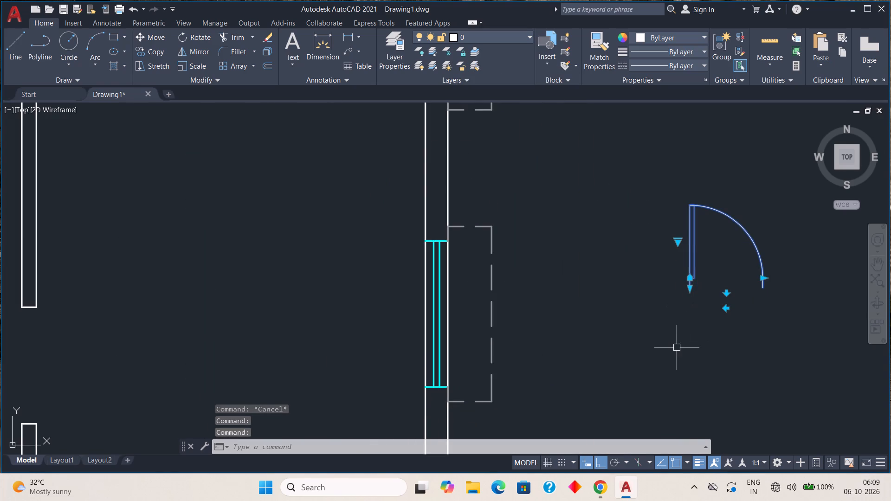
pyautogui.press('Escape')
pyautogui.scroll(-2, 685, 312)
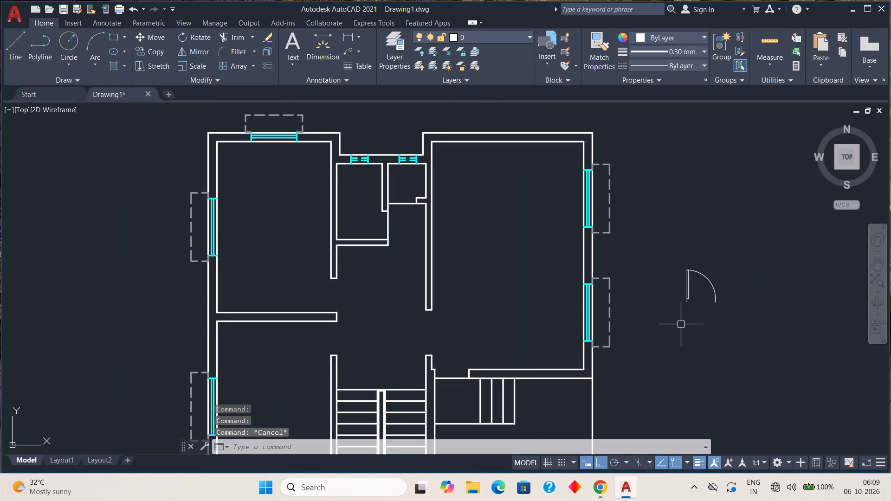
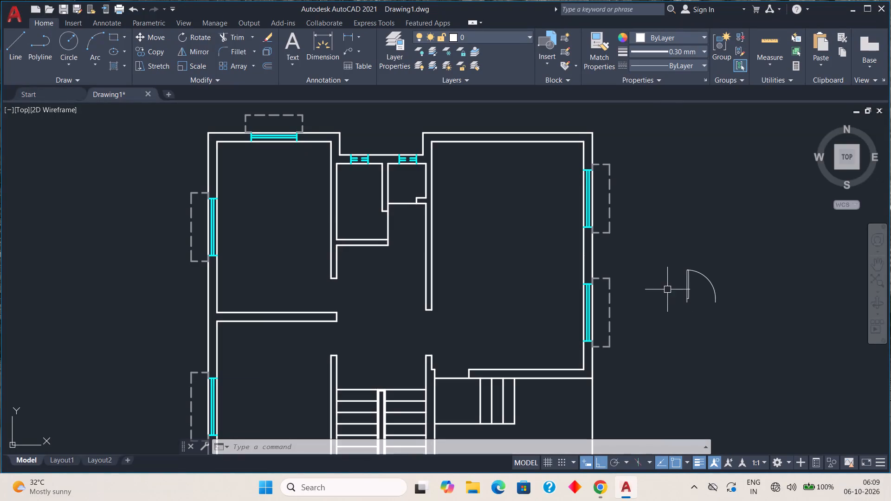
# Copy the spare door block from its lower-left end to the outer left corner of the entrance opening above the outside steps.
pyautogui.moveTo(657, 251); pyautogui.dragTo(661, 260)
pyautogui.click(752, 353)
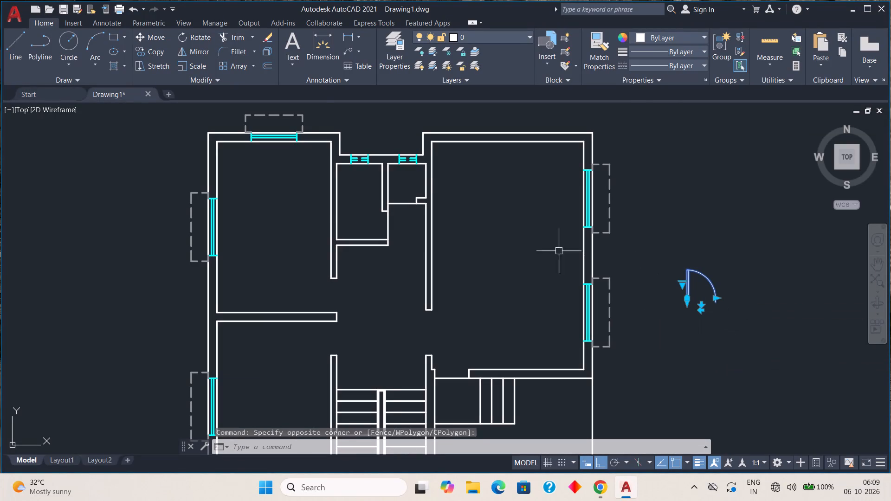
pyautogui.click(140, 48)
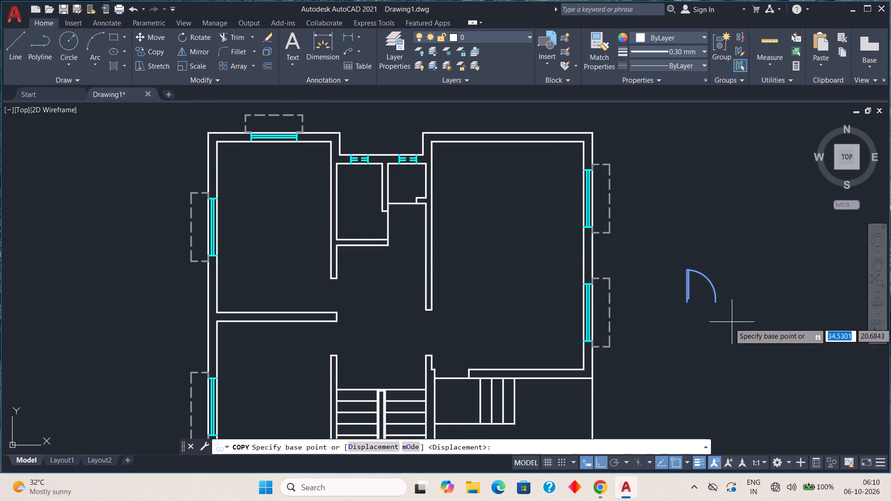
pyautogui.scroll(2, 717, 323)
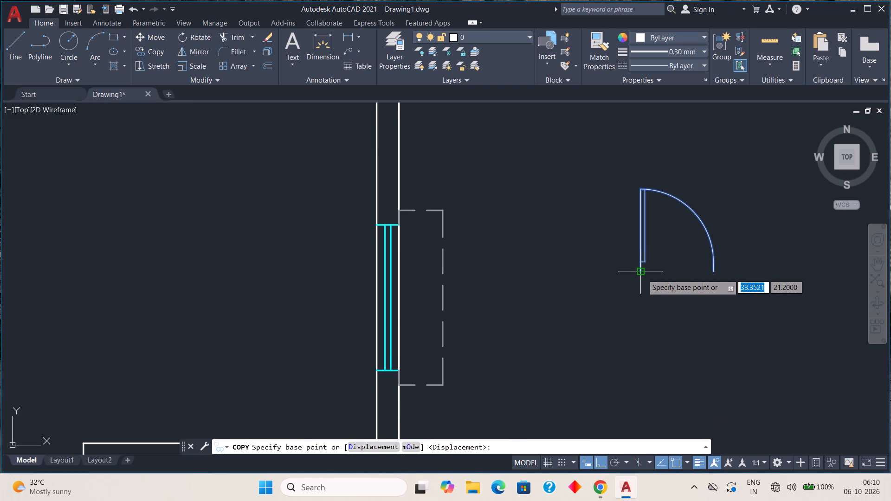
pyautogui.click(642, 274)
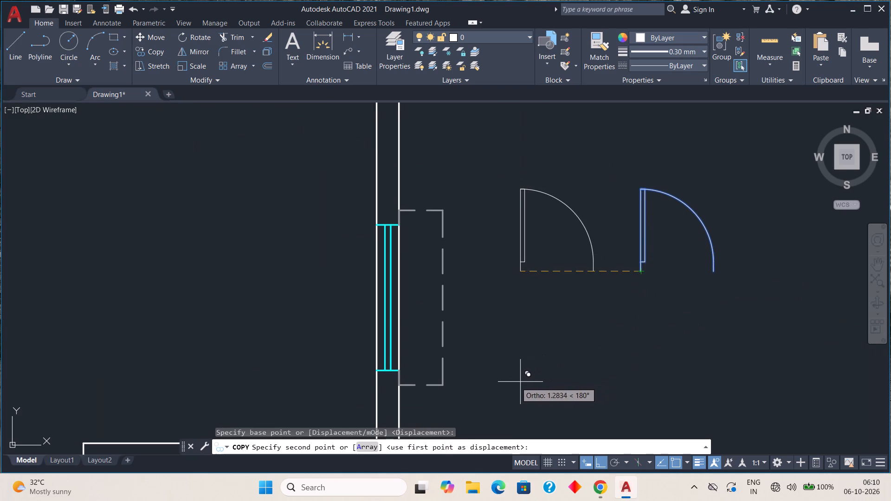
pyautogui.click(601, 459)
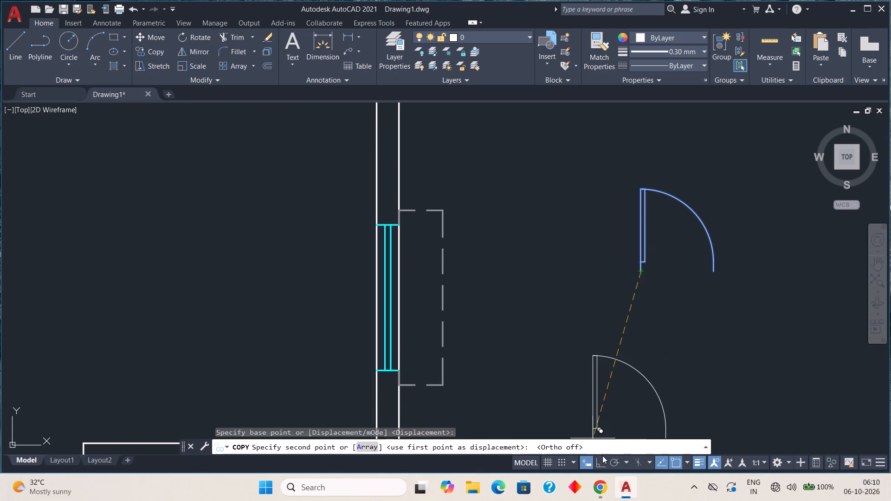
pyautogui.moveTo(226, 383); pyautogui.dragTo(589, 265, button='middle')
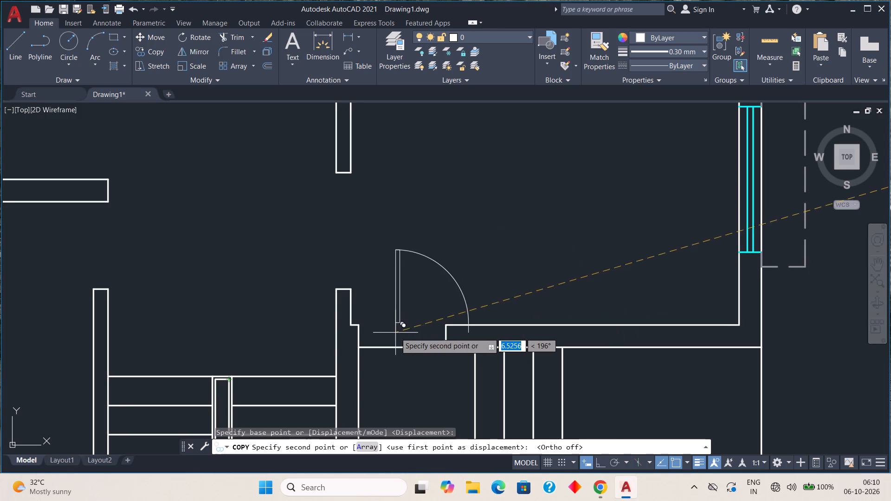
pyautogui.scroll(2, 395, 333)
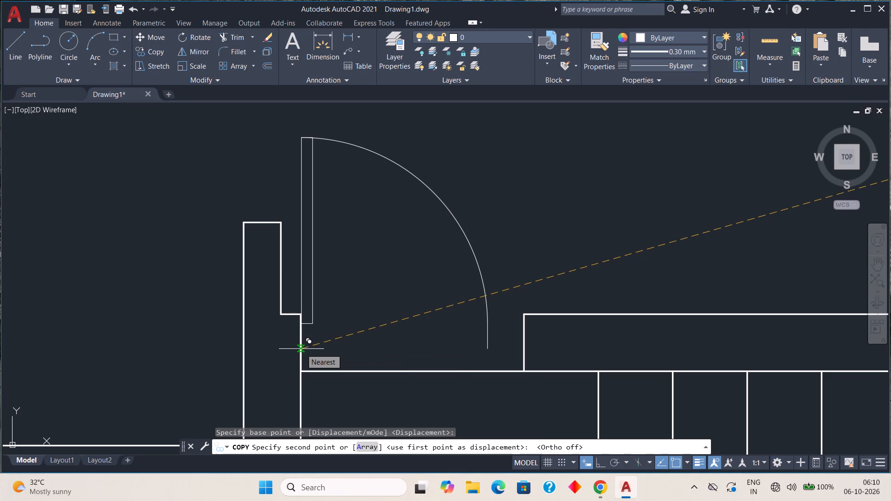
pyautogui.click(304, 374)
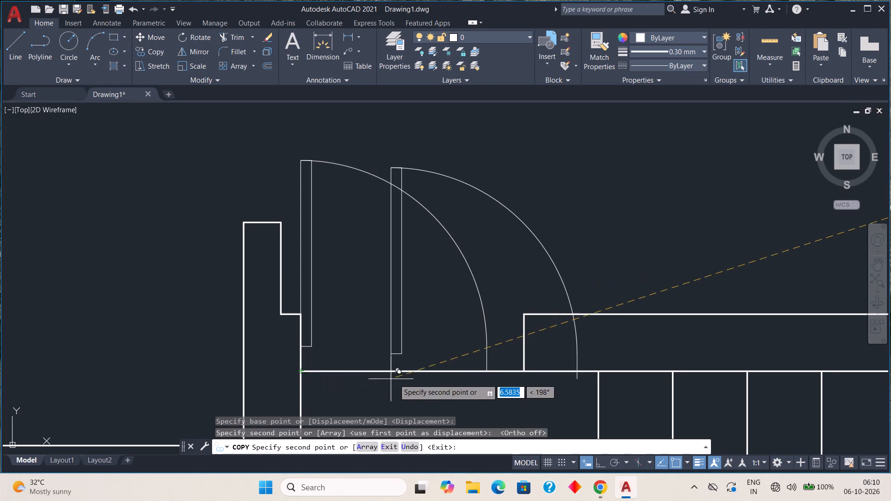
pyautogui.press('Escape')
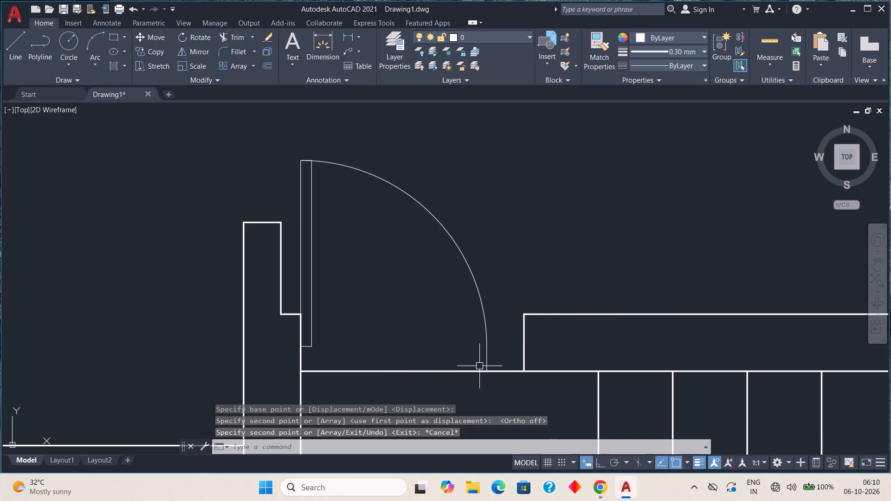
# Stretch the entrance door's width to 0.9 so it reaches the opposite jamb of the opening.
pyautogui.click(486, 360)
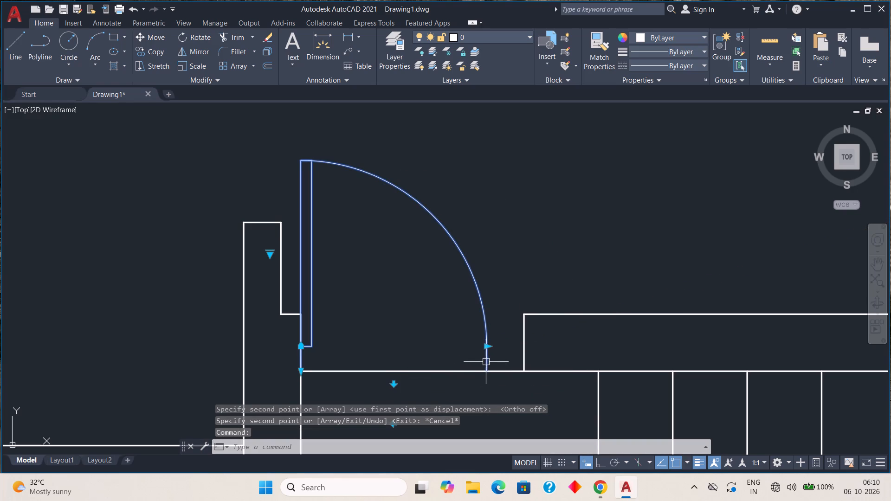
pyautogui.click(487, 347)
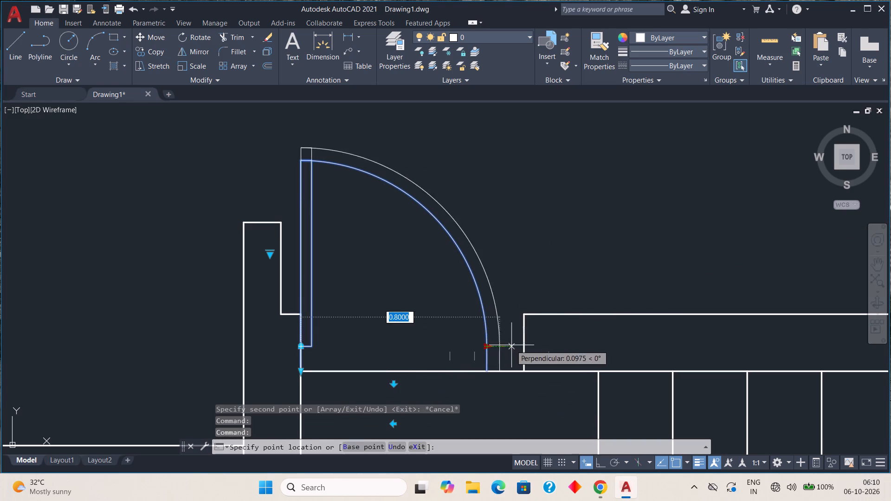
pyautogui.click(526, 368)
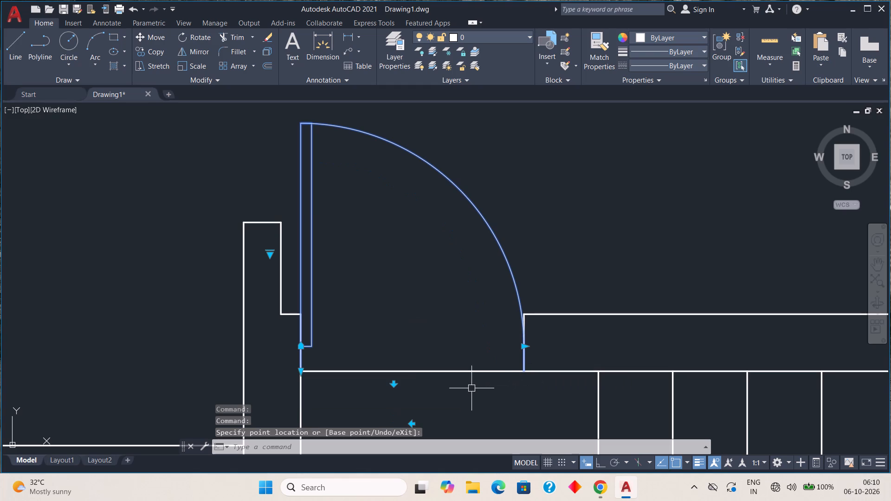
pyautogui.press('Escape')
# Rotate the spare door block beside the plan by 90° about its lower-right arc end, with ortho on.
pyautogui.scroll(-2, 475, 389)
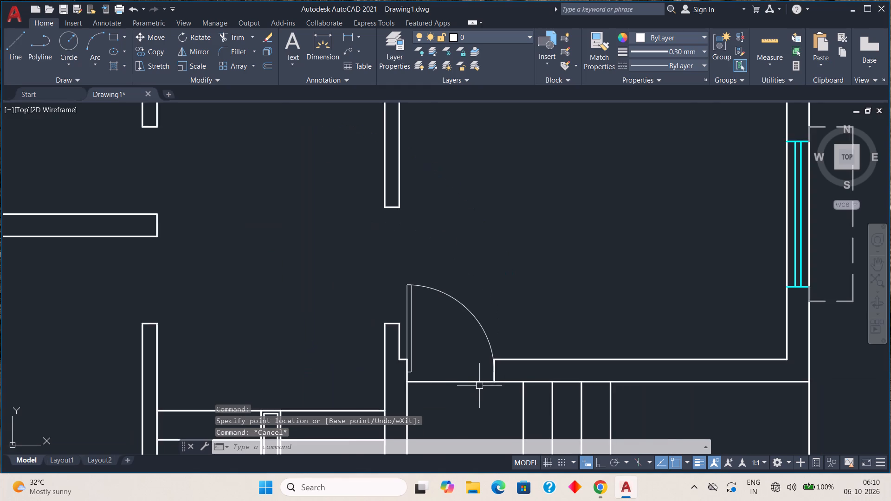
pyautogui.scroll(-2, 480, 385)
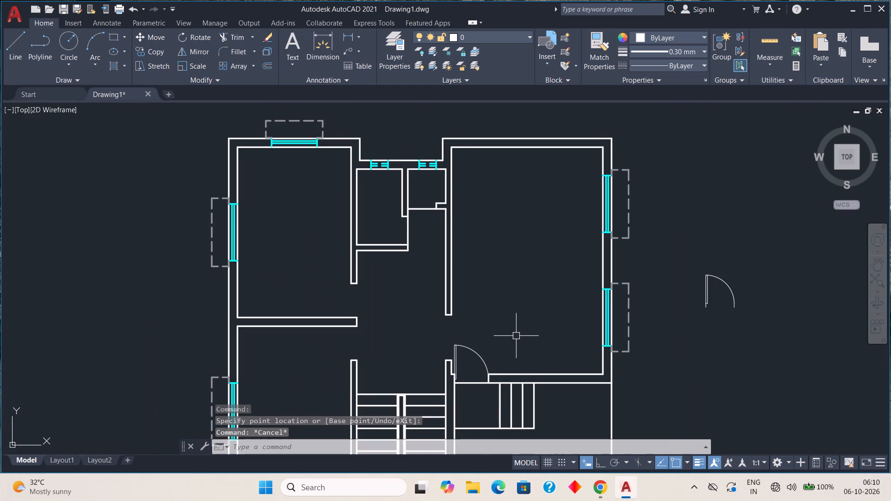
pyautogui.scroll(-2, 515, 338)
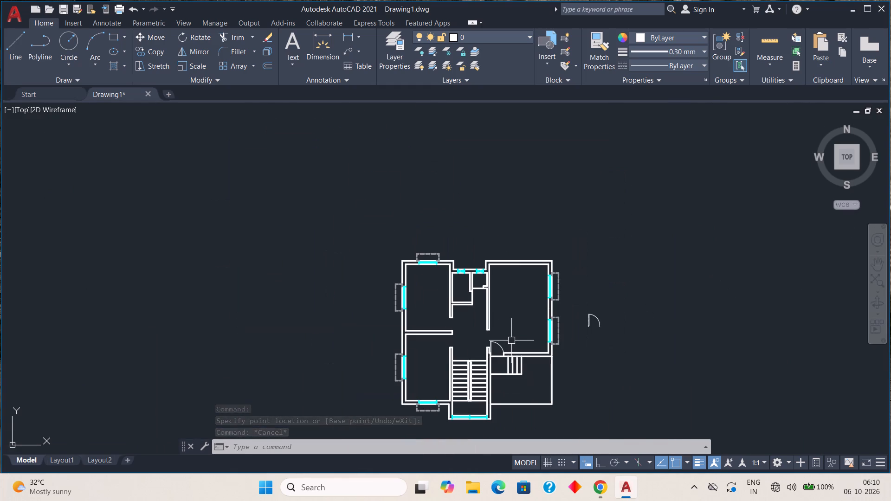
pyautogui.moveTo(510, 343); pyautogui.dragTo(503, 353, button='middle')
pyautogui.scroll(1, 551, 347)
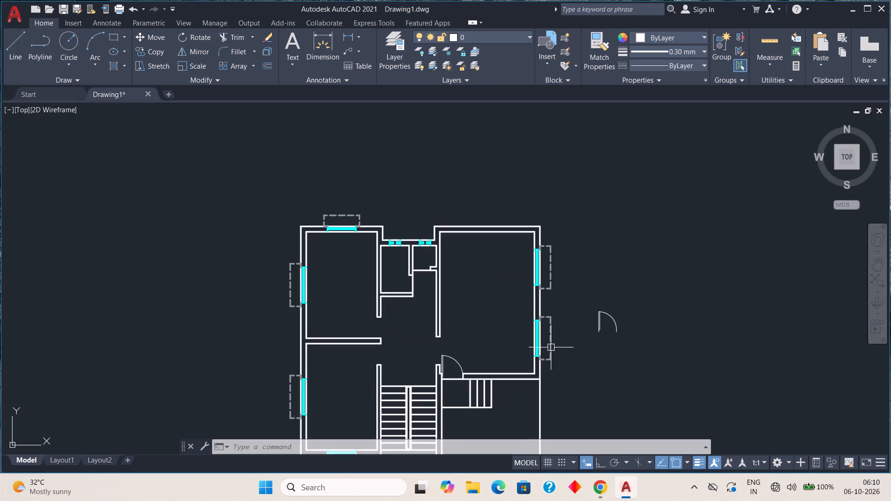
pyautogui.scroll(1, 551, 347)
pyautogui.scroll(-1, 549, 347)
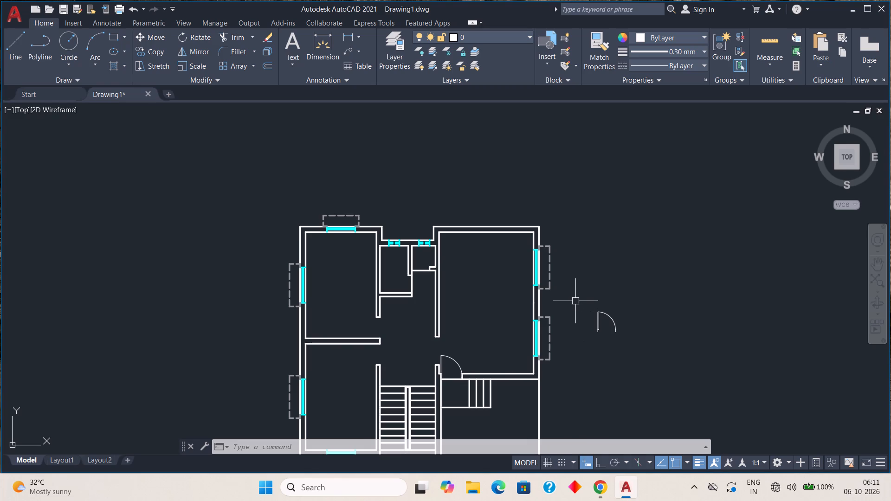
pyautogui.click(575, 301)
pyautogui.click(630, 346)
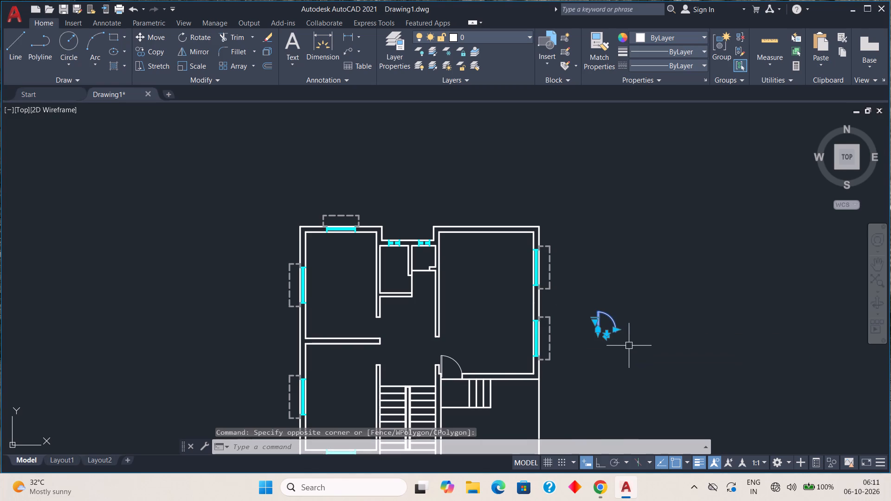
pyautogui.scroll(1, 298, 125)
pyautogui.click(192, 33)
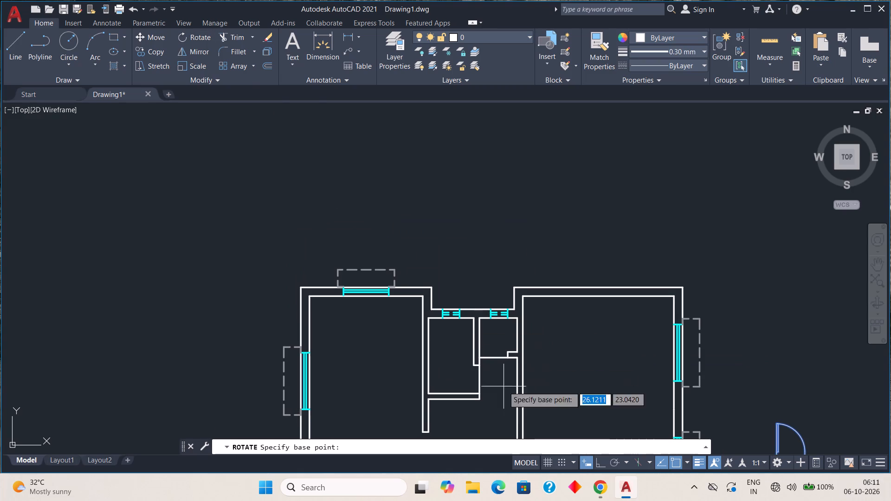
pyautogui.click(600, 465)
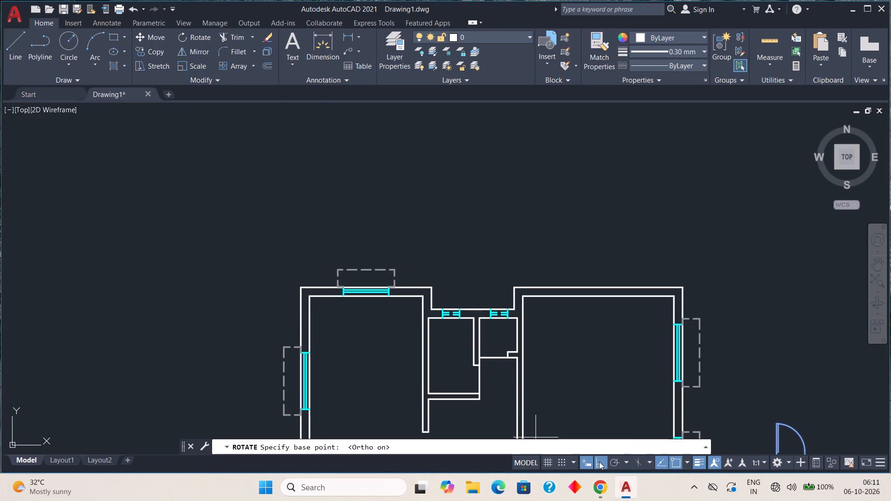
pyautogui.moveTo(488, 355); pyautogui.dragTo(379, 148, button='middle')
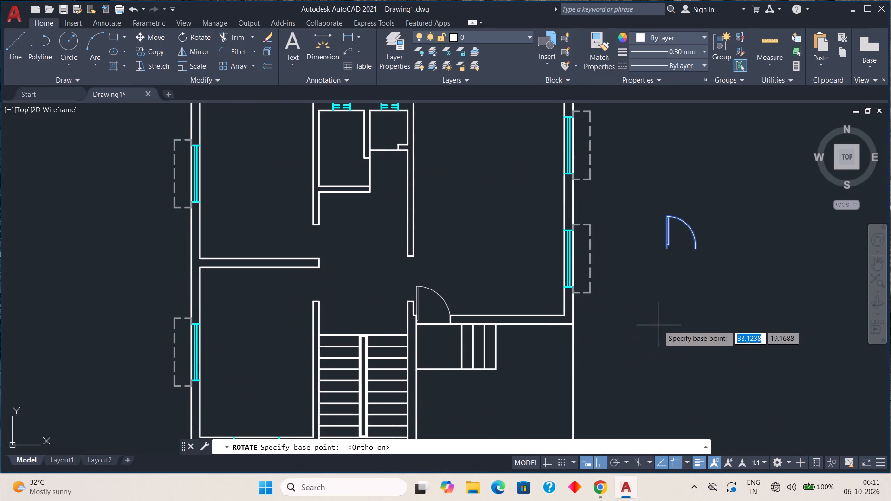
pyautogui.scroll(1, 639, 331)
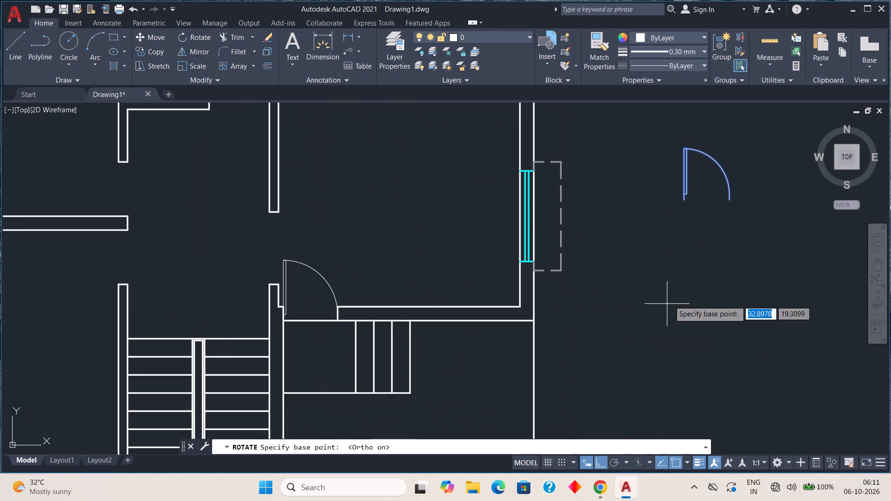
pyautogui.click(729, 203)
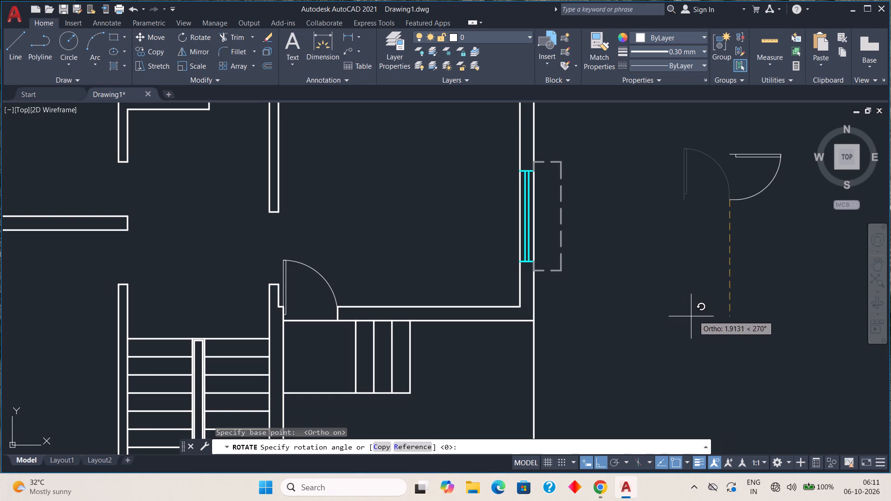
pyautogui.click(704, 136)
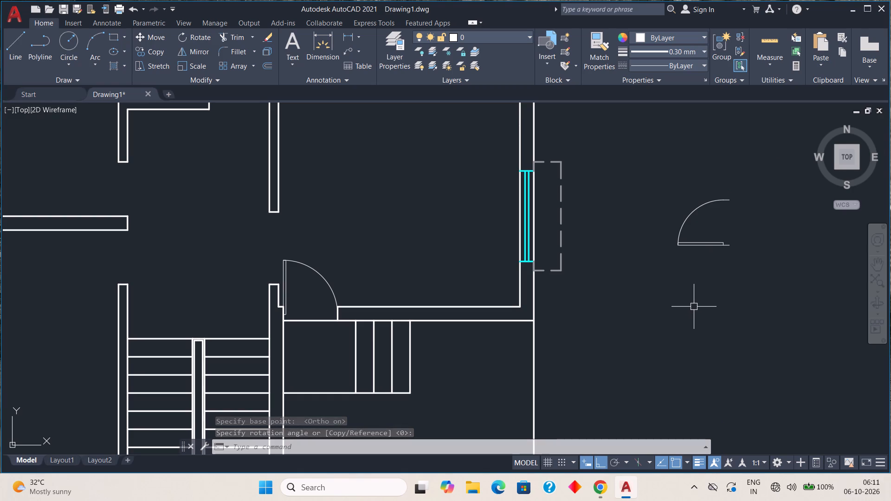
# Rotate the same spare door block a further 180° about its arc end.
pyautogui.click(716, 243)
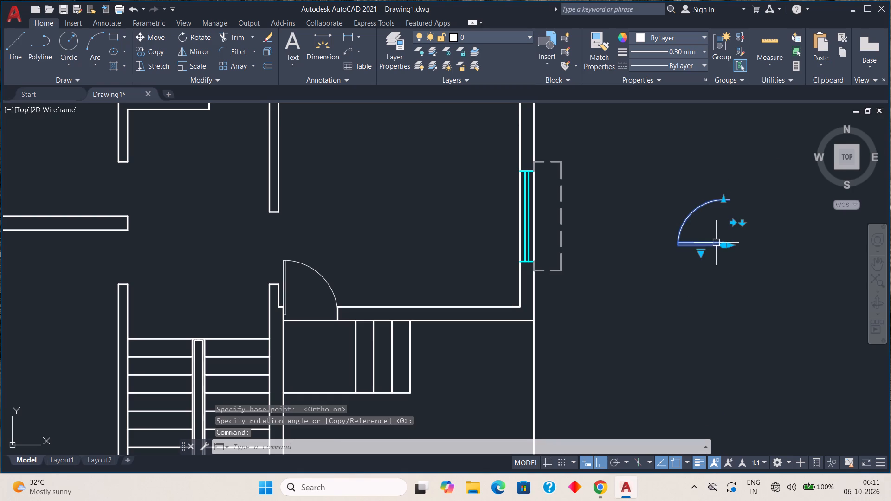
pyautogui.click(208, 34)
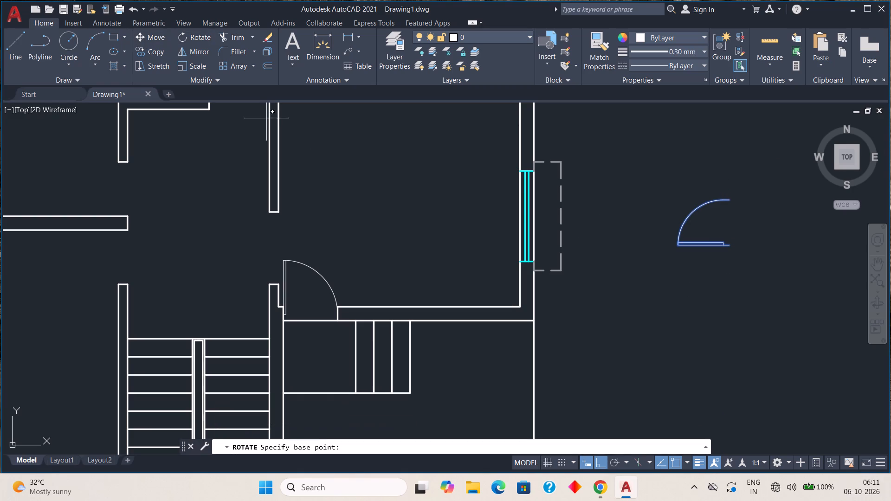
pyautogui.click(729, 197)
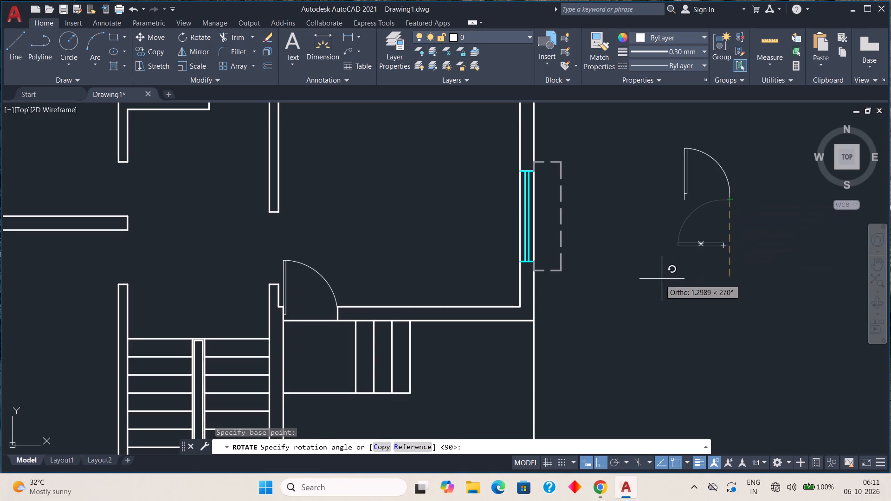
pyautogui.click(585, 279)
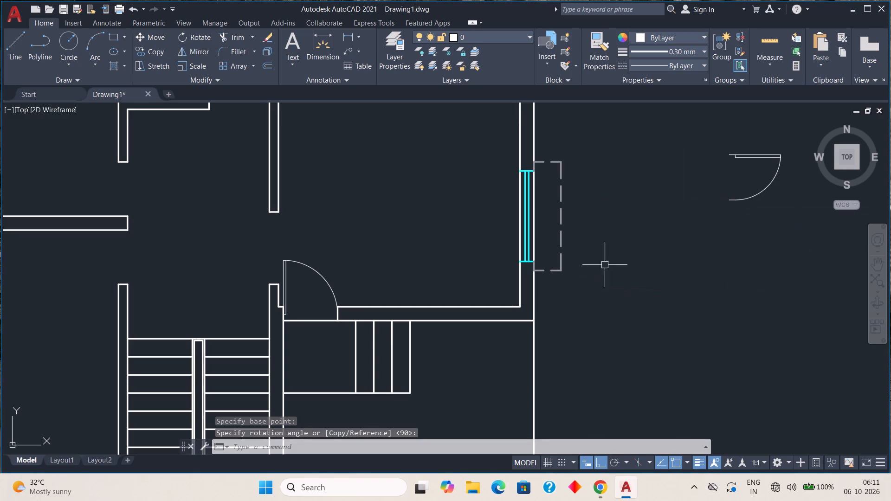
# Flip the spare door block so its leaf runs leftward along the top with the swing arc curving below it.
pyautogui.scroll(-1, 652, 224)
pyautogui.moveTo(652, 224); pyautogui.dragTo(604, 316, button='middle')
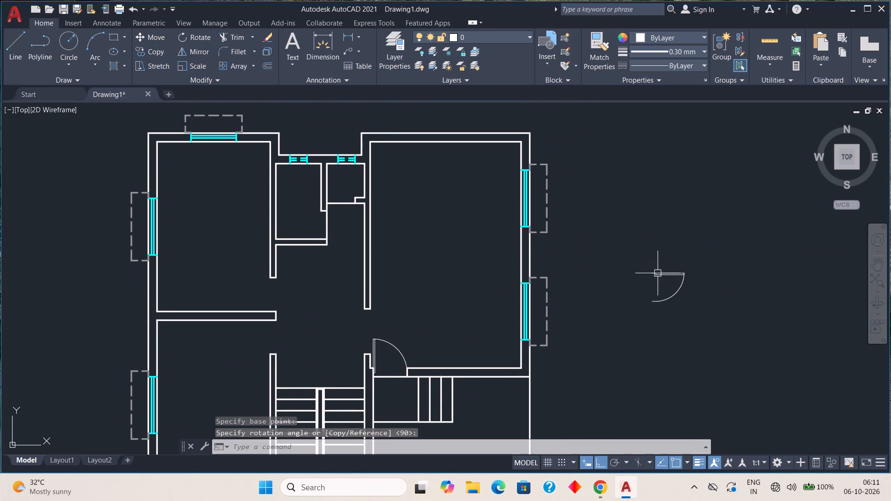
pyautogui.scroll(2, 658, 274)
pyautogui.click(599, 248)
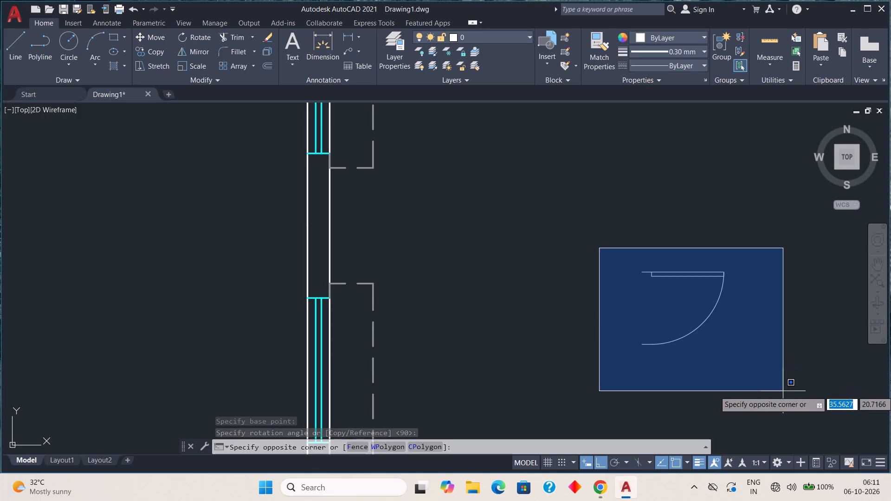
pyautogui.click(783, 391)
pyautogui.click(623, 308)
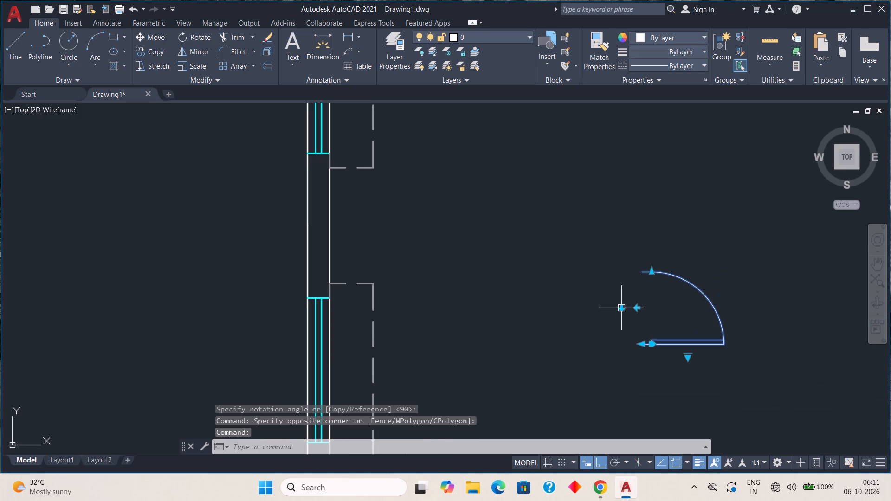
pyautogui.click(638, 306)
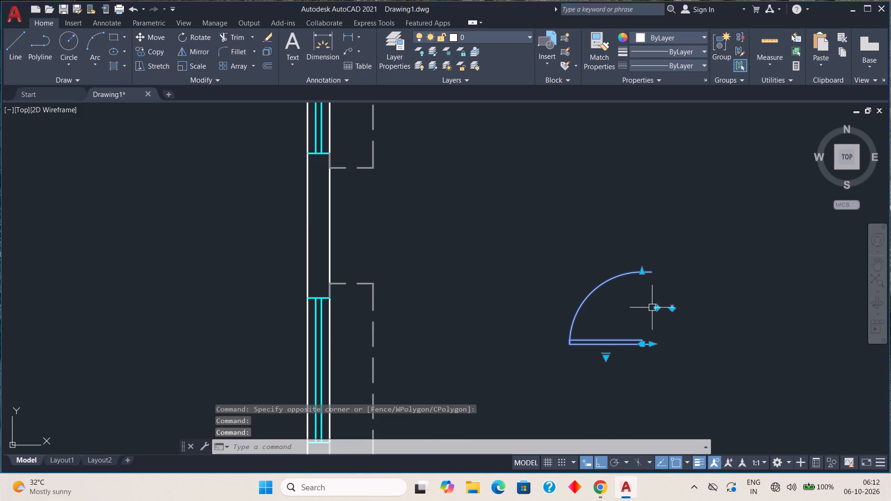
pyautogui.click(659, 309)
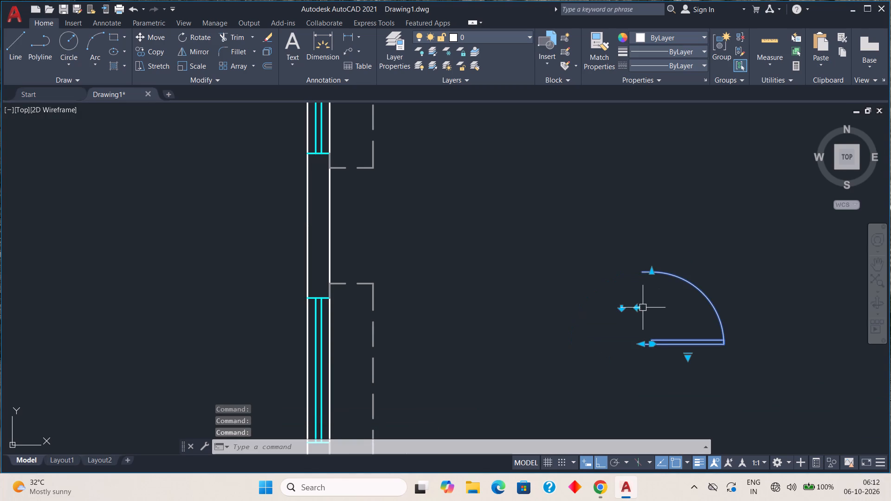
pyautogui.click(637, 307)
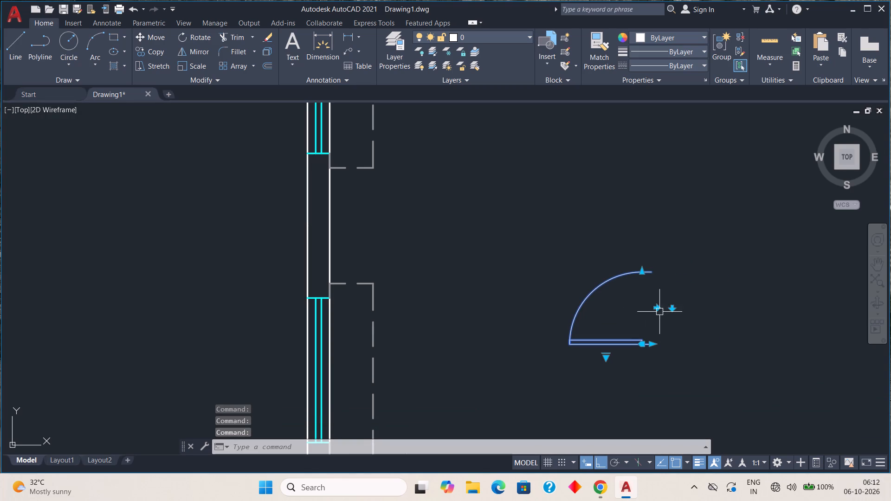
pyautogui.click(670, 308)
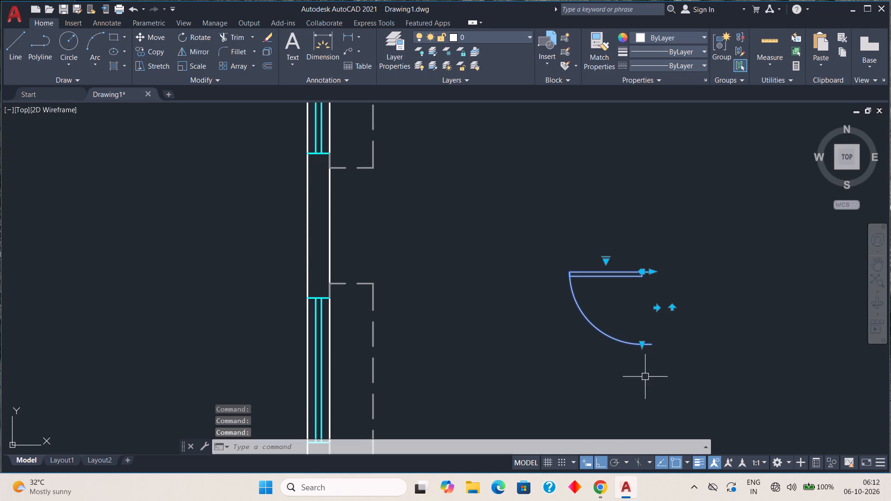
# Copy the spare door block from its upper-right end to the lower corner of the partition wall's free end between the two left rooms, with ortho off.
pyautogui.press('Escape')
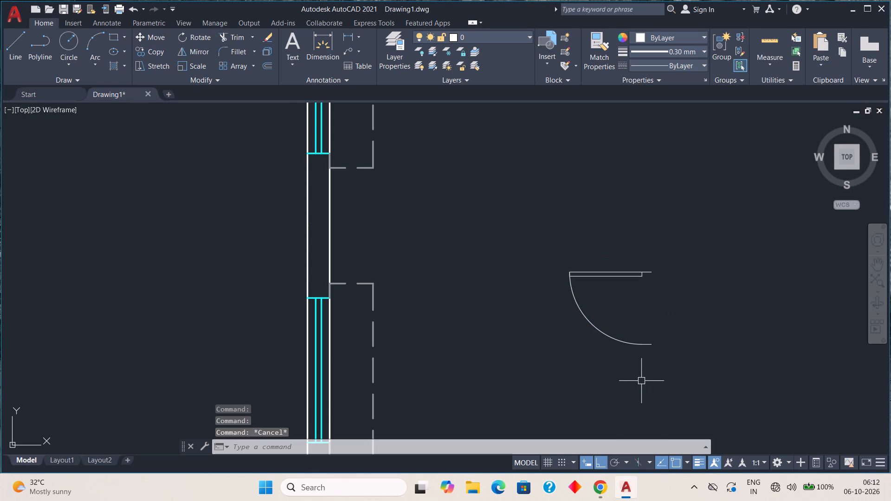
pyautogui.click(535, 249)
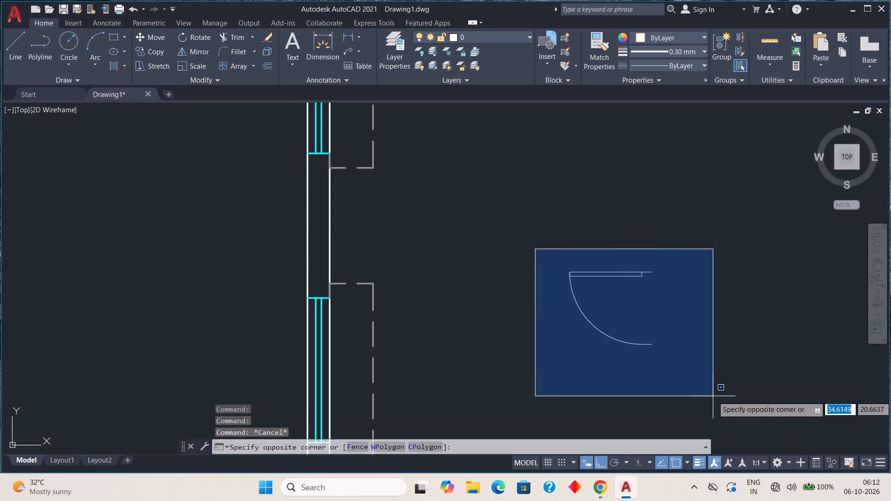
pyautogui.click(723, 397)
pyautogui.click(144, 51)
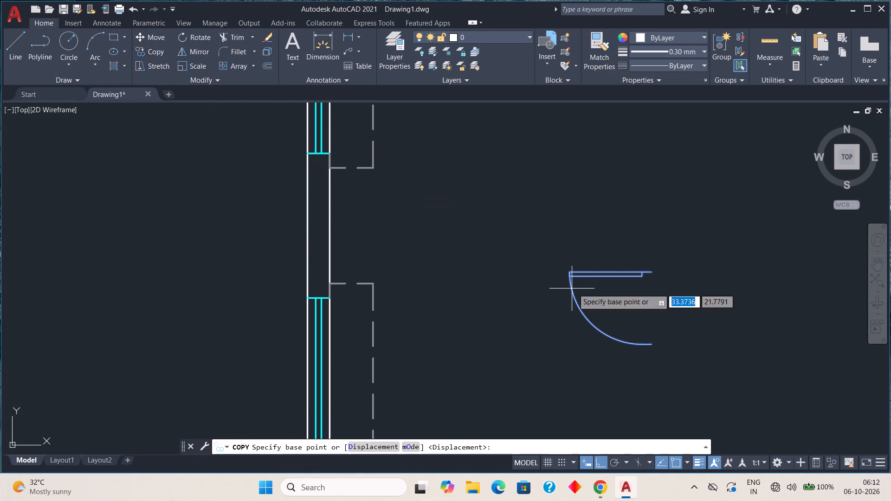
pyautogui.click(650, 273)
pyautogui.scroll(-2, 315, 320)
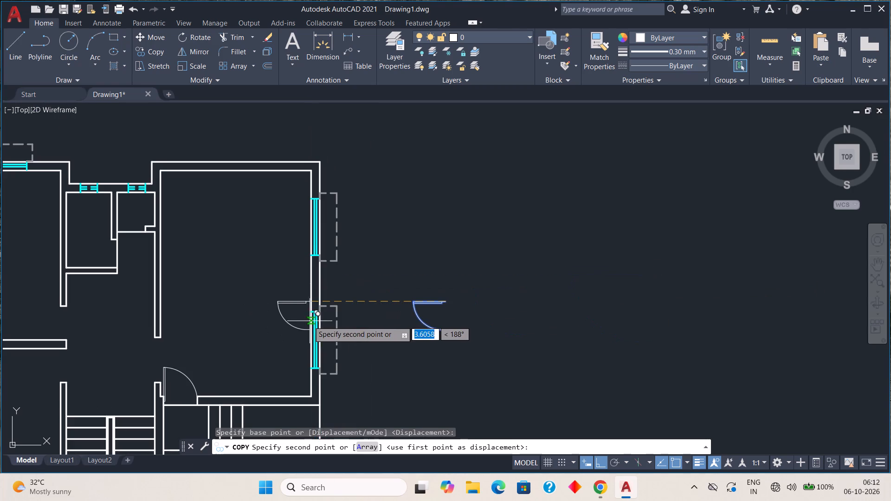
pyautogui.moveTo(305, 324); pyautogui.dragTo(345, 199, button='middle')
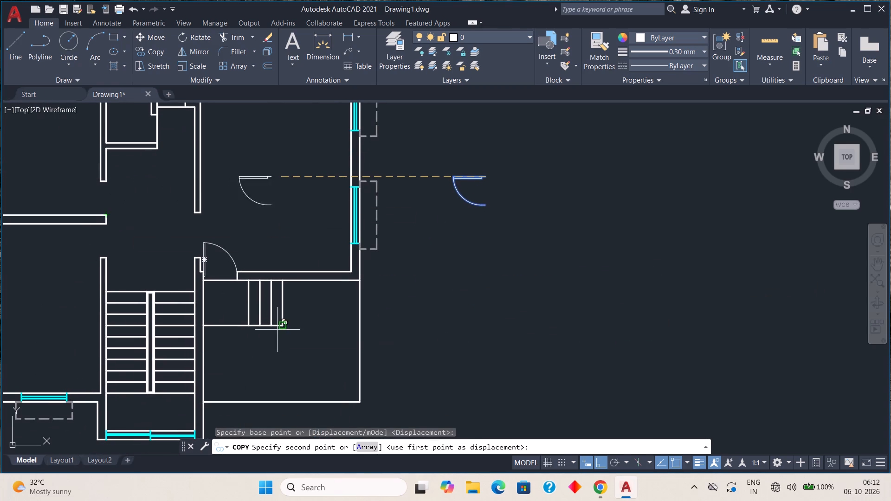
pyautogui.click(605, 459)
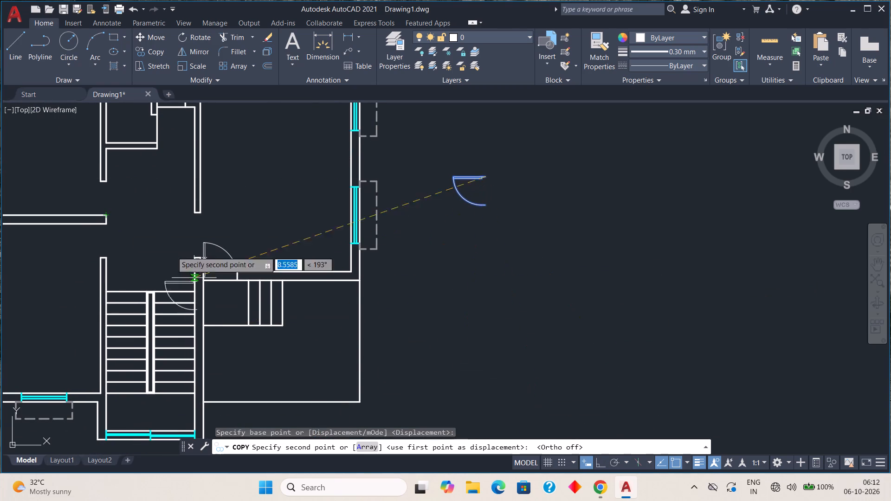
pyautogui.scroll(3, 116, 193)
pyautogui.moveTo(109, 195); pyautogui.dragTo(422, 272, button='middle')
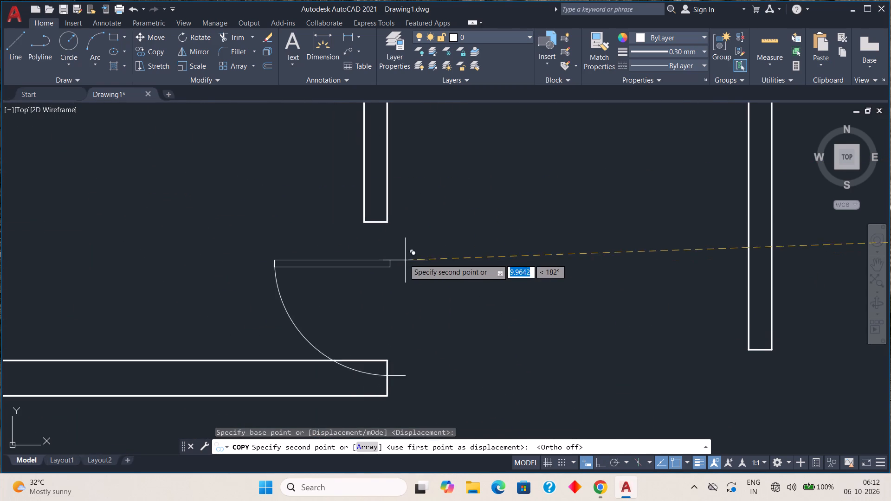
pyautogui.moveTo(373, 319); pyautogui.dragTo(378, 161, button='middle')
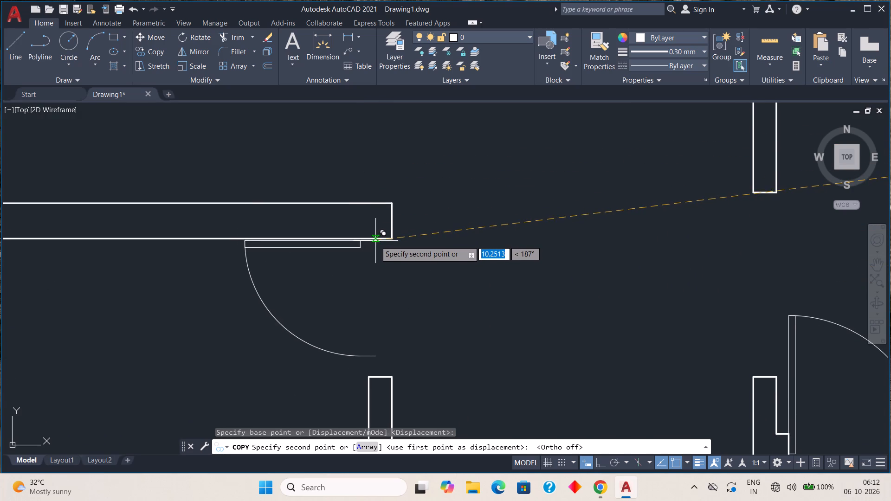
pyautogui.scroll(1, 374, 241)
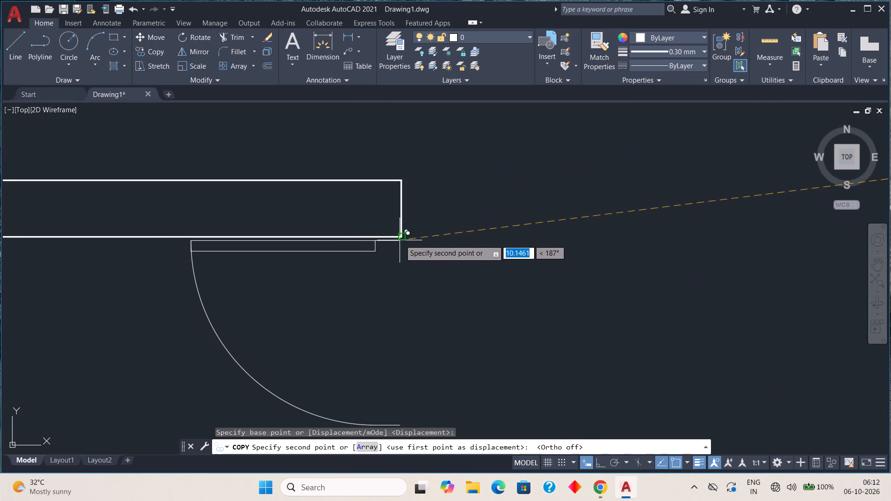
pyautogui.click(400, 240)
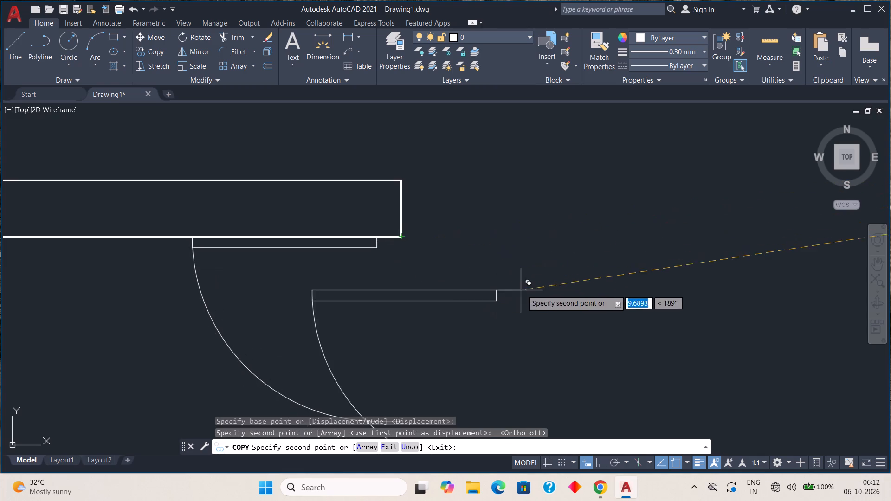
pyautogui.scroll(3, 425, 233)
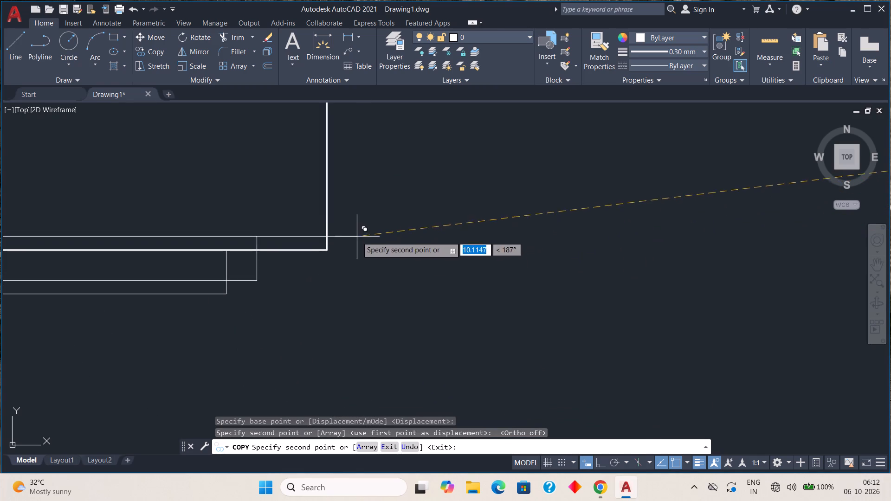
pyautogui.press('Escape')
# Stretch the copied door's width so its arc end reaches the opposite jamb of the lower-left room's opening.
pyautogui.scroll(-3, 406, 307)
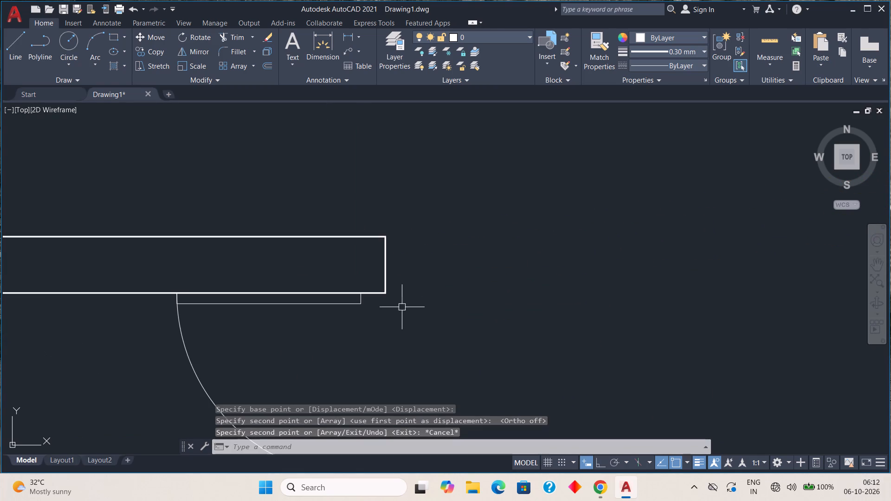
pyautogui.moveTo(383, 332); pyautogui.dragTo(390, 147, button='middle')
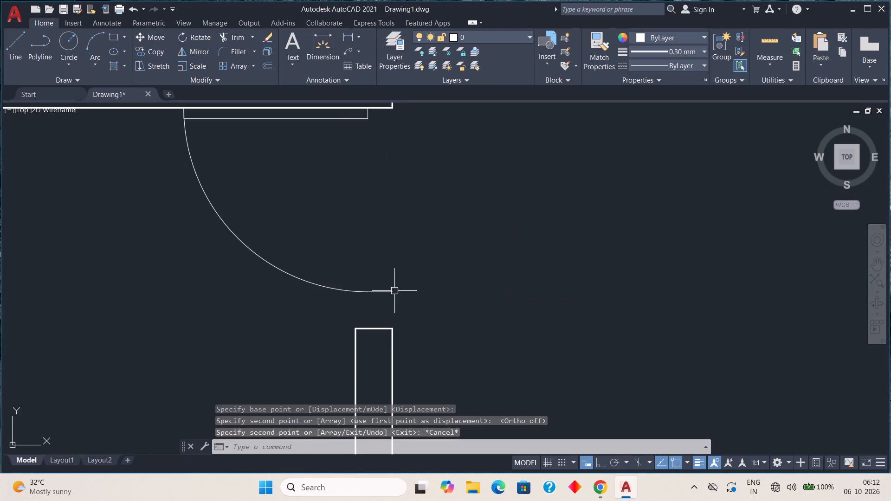
pyautogui.click(392, 291)
pyautogui.click(369, 292)
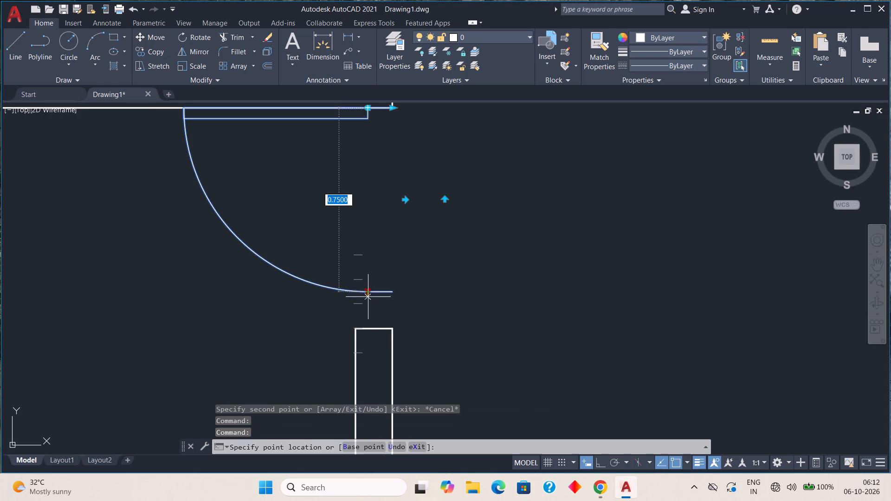
pyautogui.click(369, 328)
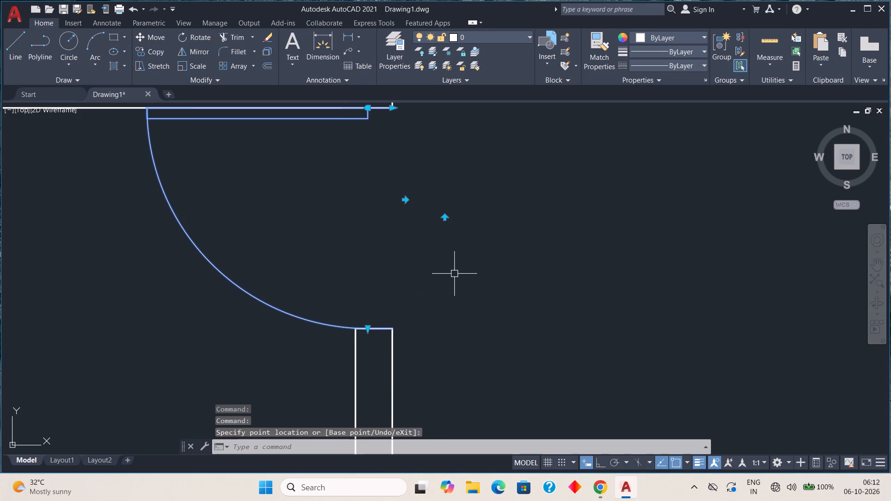
pyautogui.press('Escape')
# Mirror the lower-left room's door about the partition wall's horizontal centreline into the upper-left room's opening, keeping the source door.
pyautogui.scroll(-2, 431, 291)
pyautogui.moveTo(419, 272); pyautogui.dragTo(416, 318, button='middle')
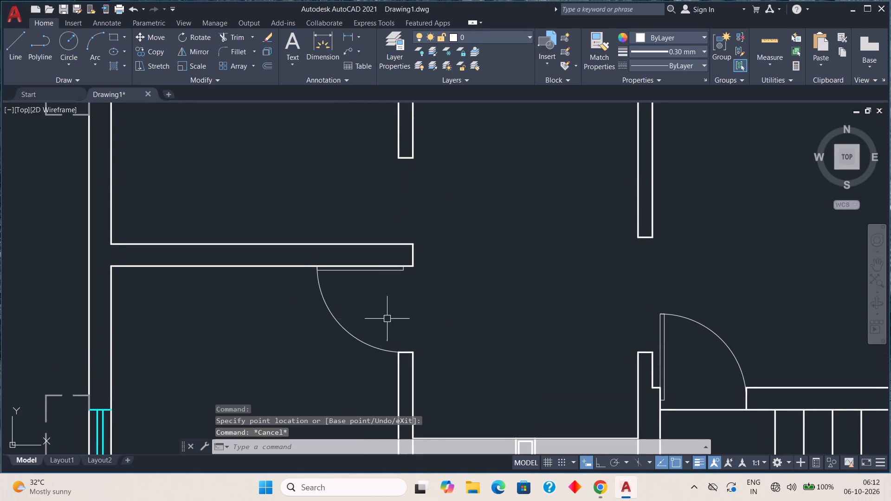
pyautogui.click(337, 318)
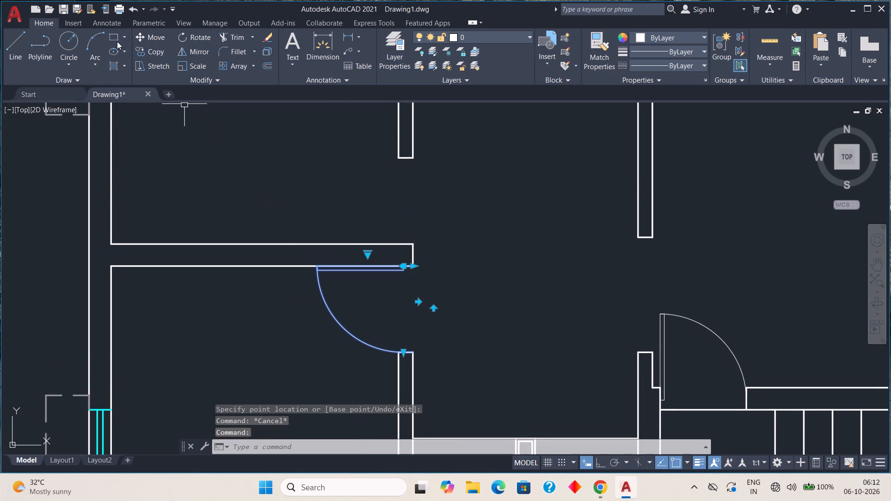
pyautogui.click(197, 51)
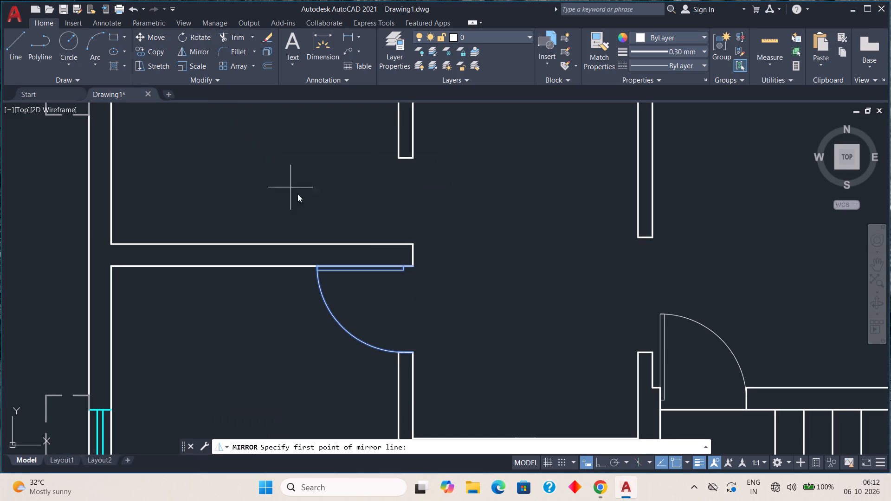
pyautogui.click(411, 257)
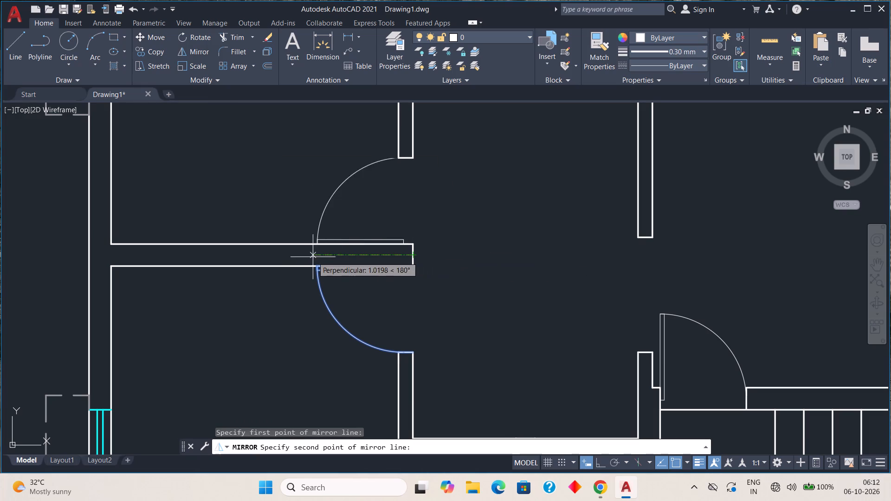
pyautogui.click(285, 257)
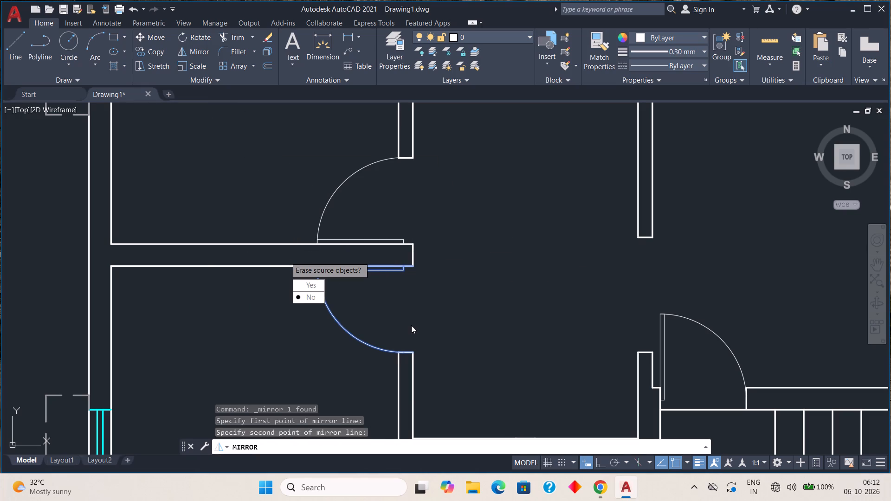
pyautogui.moveTo(316, 293); pyautogui.dragTo(285, 257)
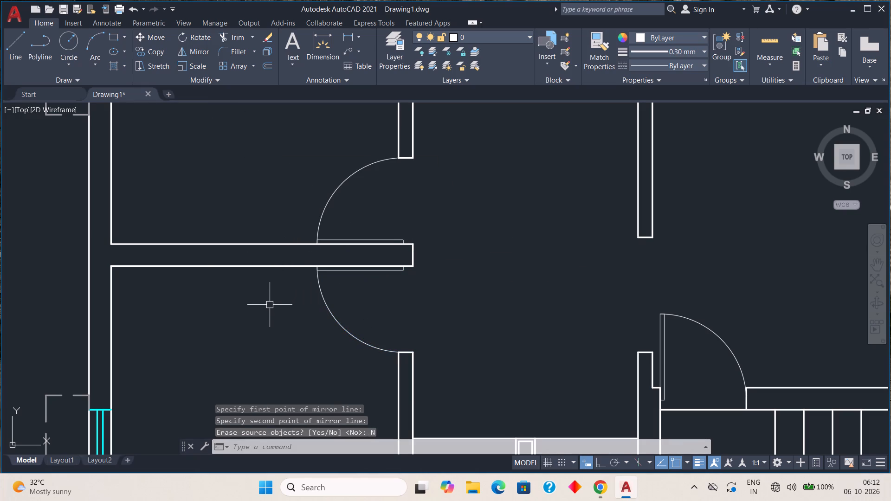
pyautogui.press('Escape')
pyautogui.press('Escape')
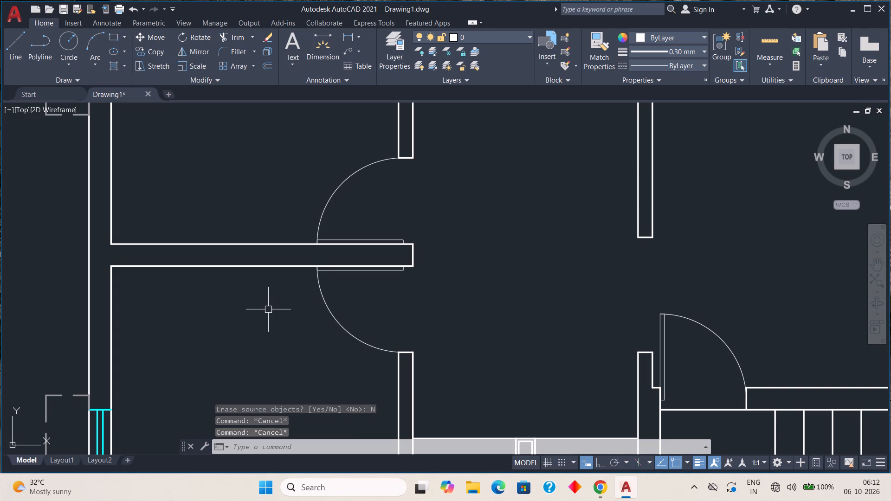
# Copy the spare door block from its upper-right end into the hall, just below the corner of the larger small room's bottom wall.
pyautogui.scroll(-1, 301, 306)
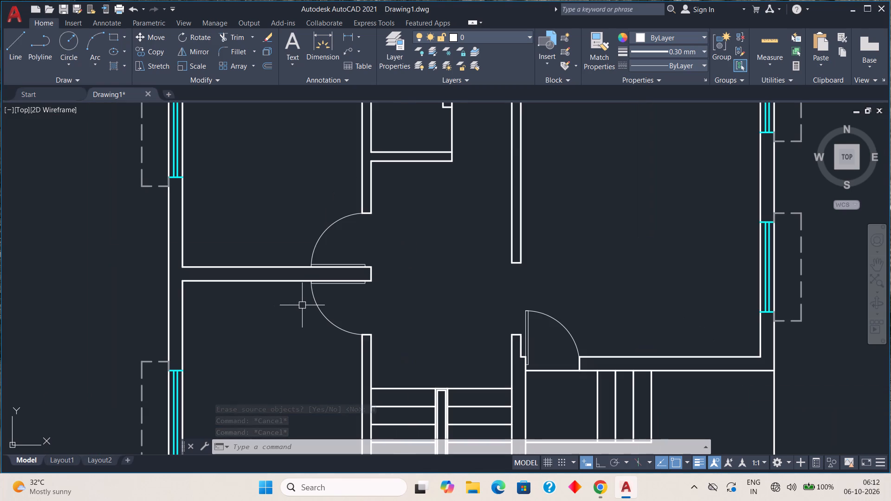
pyautogui.moveTo(317, 297); pyautogui.dragTo(249, 307, button='middle')
pyautogui.scroll(-1, 250, 309)
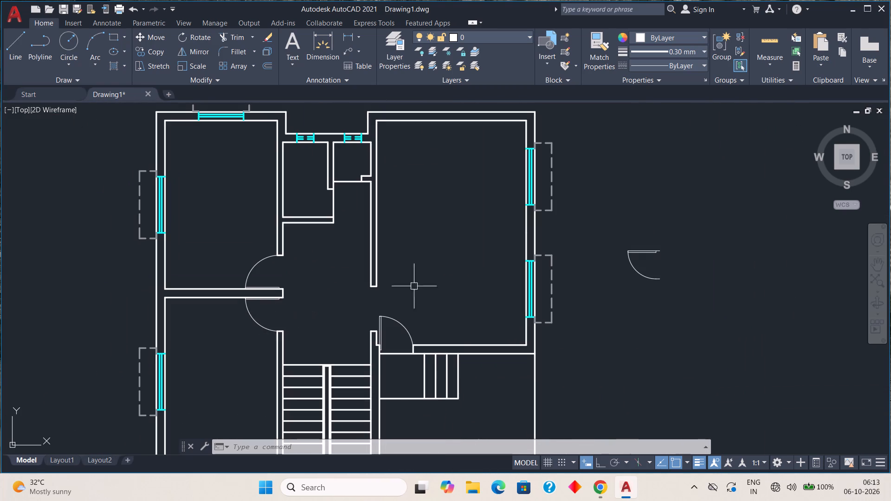
pyautogui.moveTo(428, 263); pyautogui.dragTo(190, 280, button='middle')
pyautogui.click(373, 259)
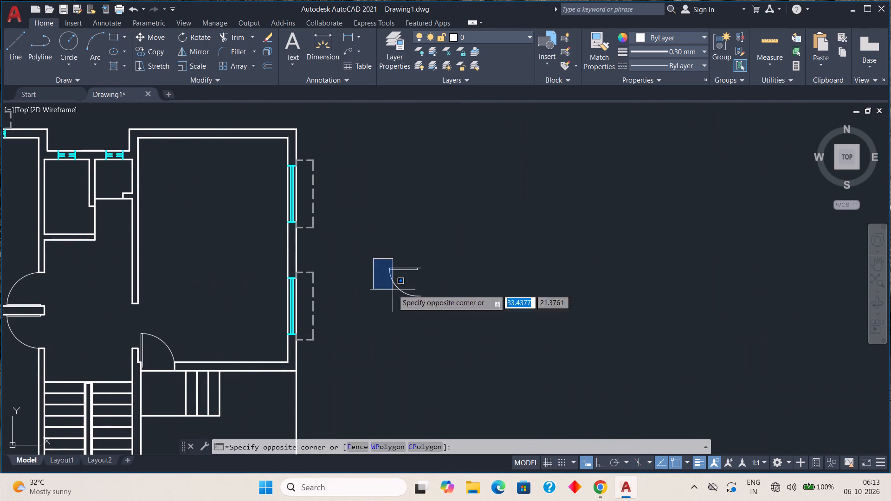
pyautogui.click(457, 312)
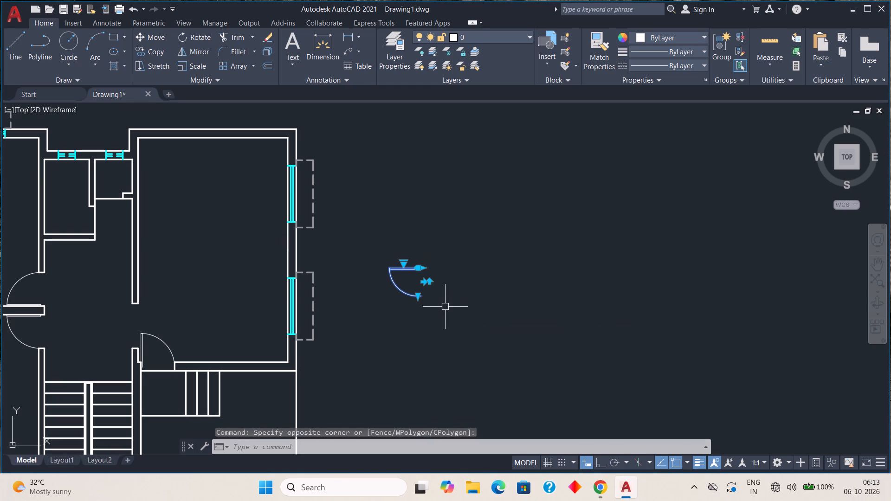
pyautogui.scroll(-1, 447, 301)
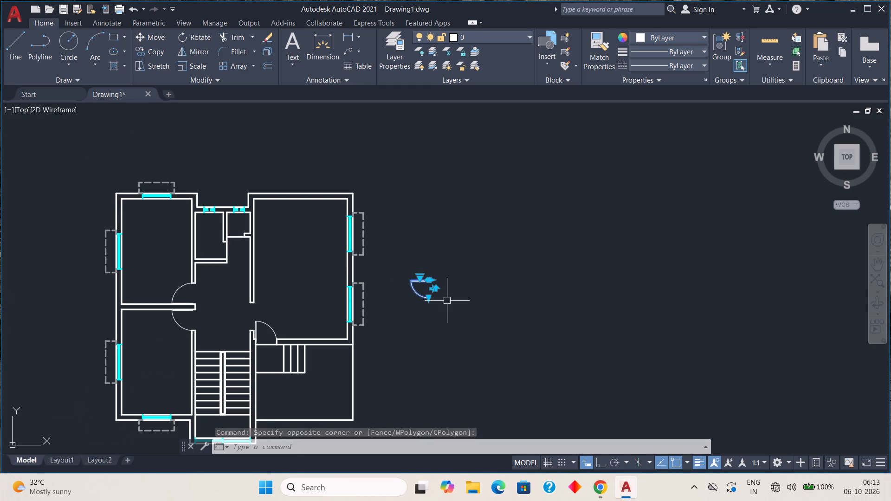
pyautogui.scroll(-1, 447, 303)
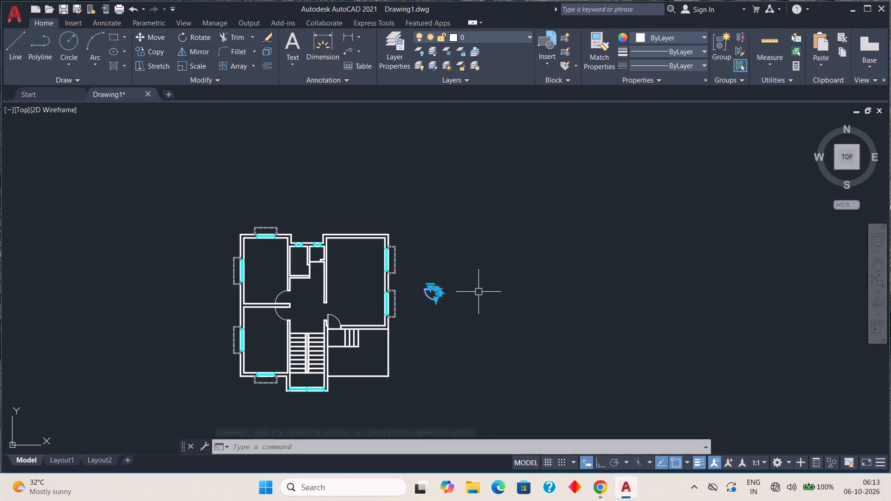
pyautogui.moveTo(482, 290); pyautogui.dragTo(288, 304, button='middle')
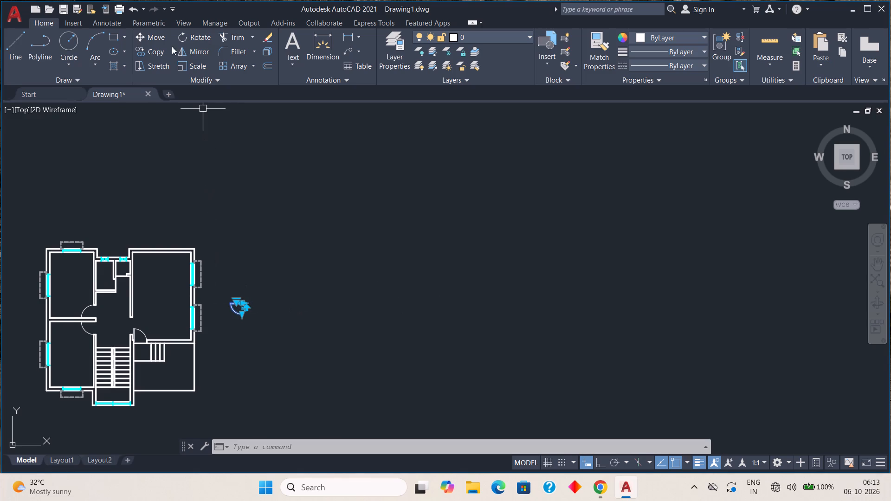
pyautogui.click(140, 55)
pyautogui.scroll(3, 231, 320)
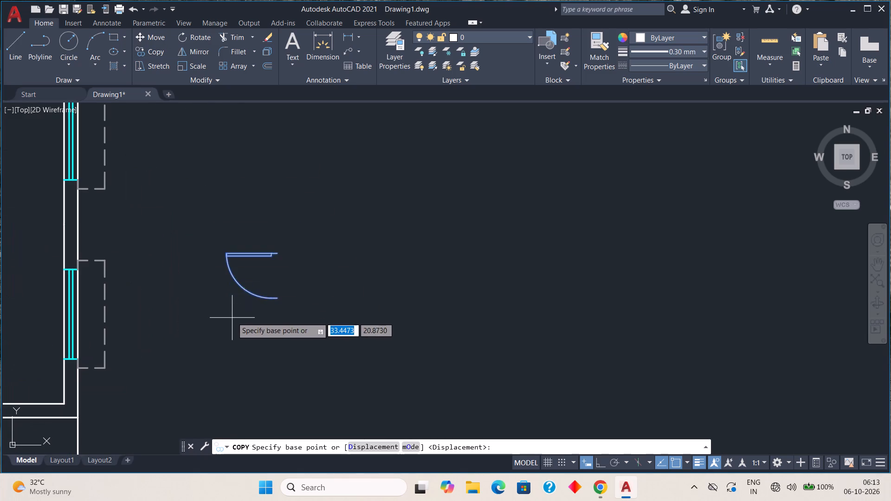
pyautogui.scroll(3, 274, 253)
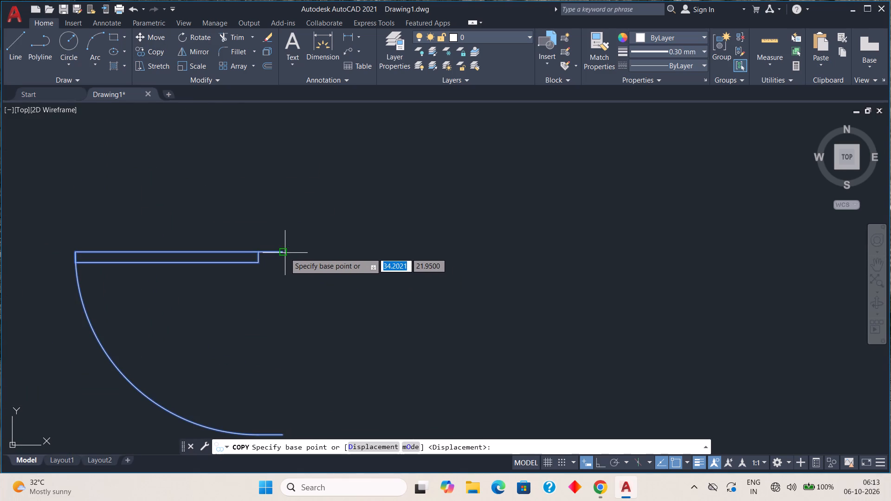
pyautogui.click(283, 252)
pyautogui.scroll(-4, 244, 251)
pyautogui.scroll(-2, 190, 226)
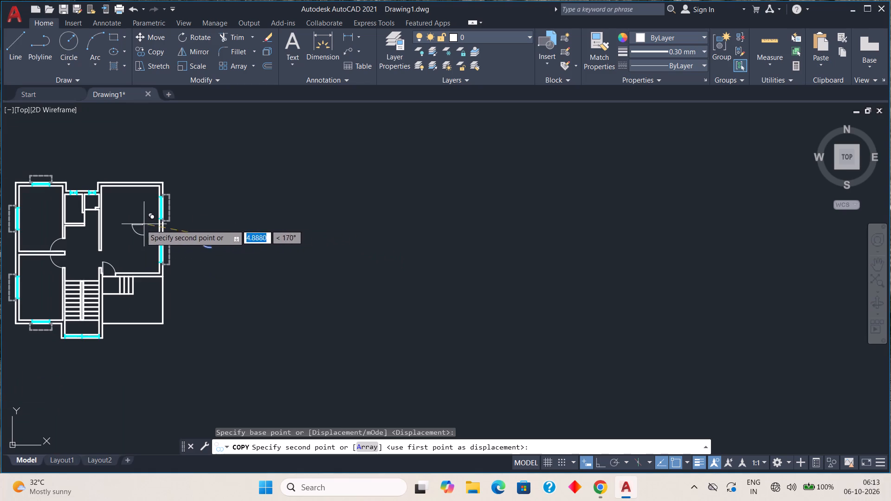
pyautogui.moveTo(136, 226); pyautogui.dragTo(340, 258, button='middle')
pyautogui.scroll(4, 295, 253)
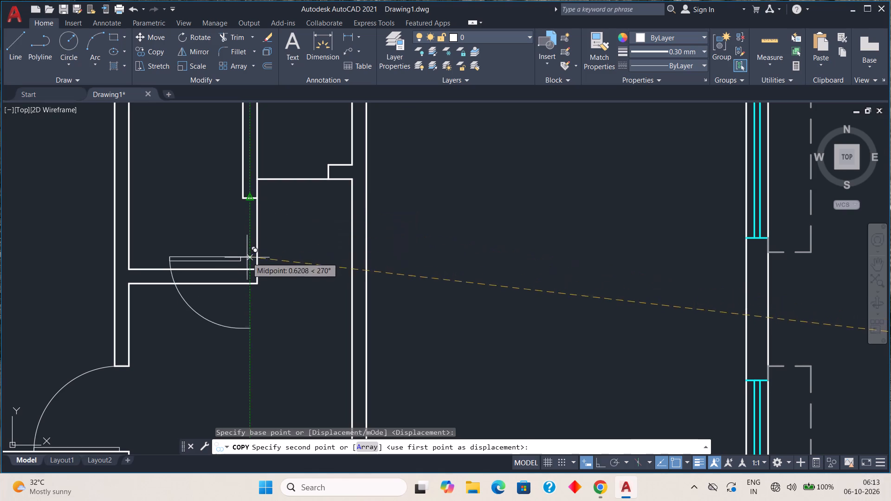
pyautogui.click(285, 310)
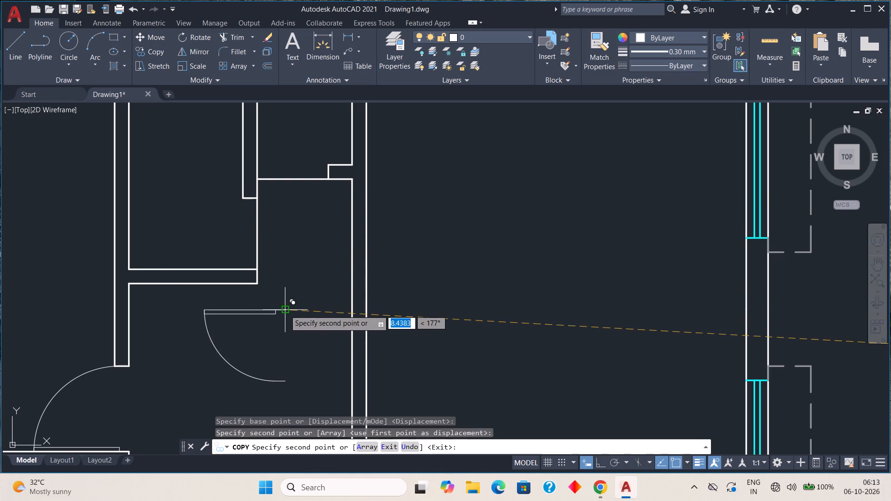
pyautogui.press('Escape')
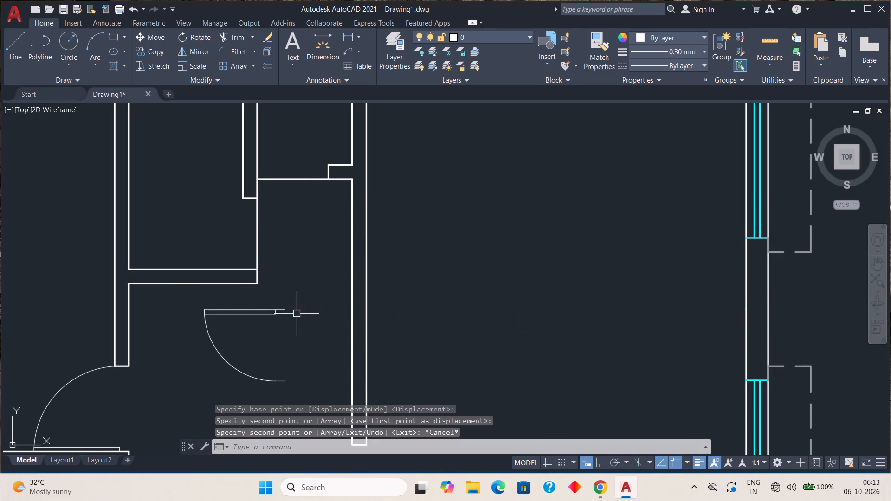
# Delete the door copy placed in the hall below the larger small room's bottom wall.
pyautogui.click(282, 309)
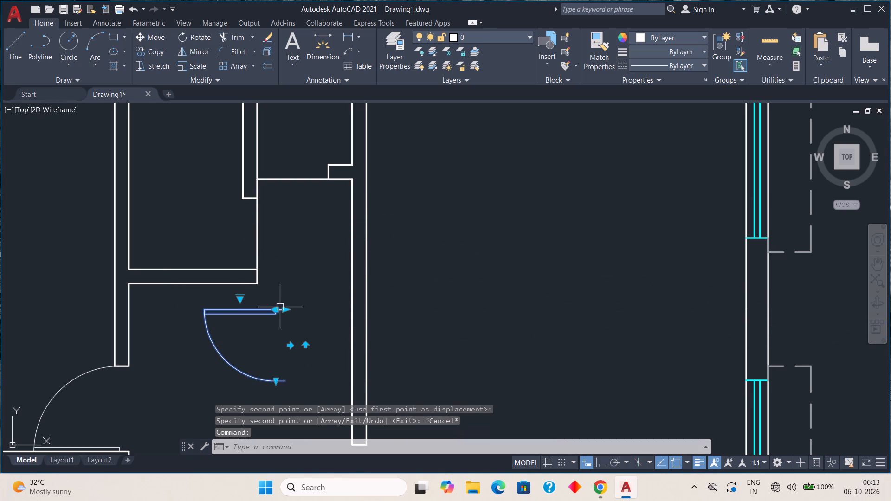
pyautogui.scroll(-2, 274, 324)
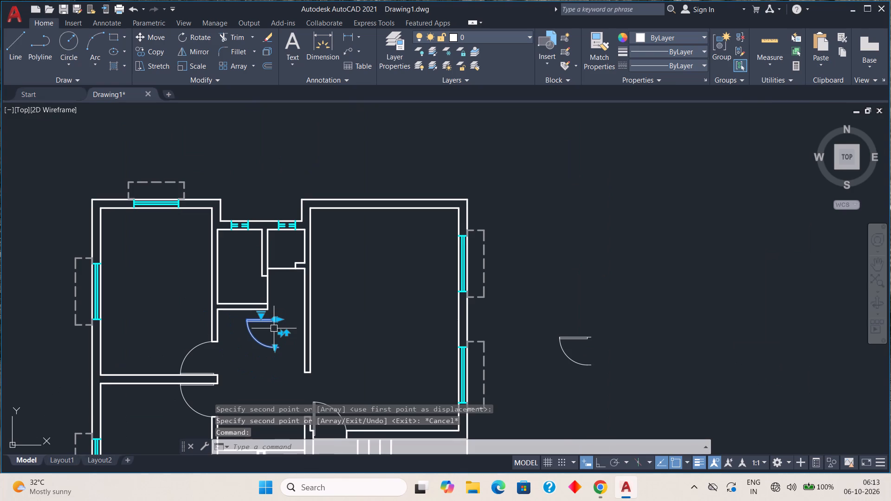
pyautogui.moveTo(274, 328); pyautogui.dragTo(278, 305, button='middle')
pyautogui.scroll(2, 278, 305)
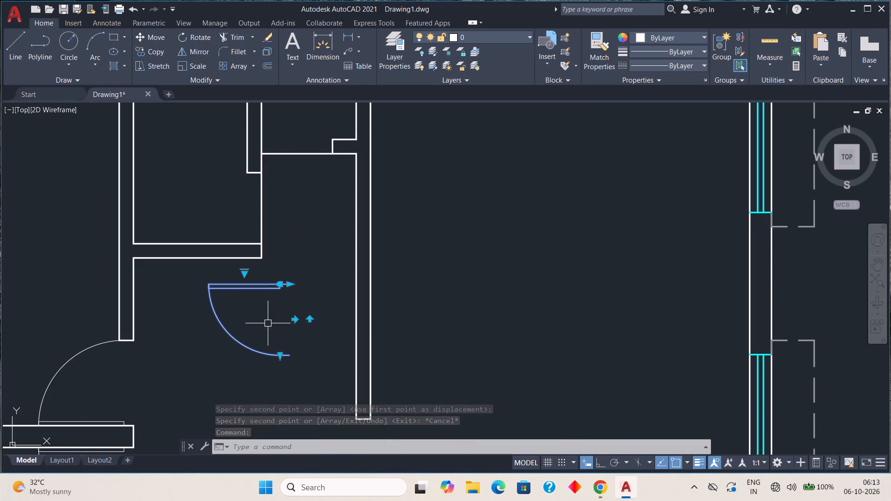
pyautogui.press('Delete')
# Copy the upper-left room's door from its hinge-side lower-right end to the upper right corner of the larger small room's bottom wall.
pyautogui.click(79, 352)
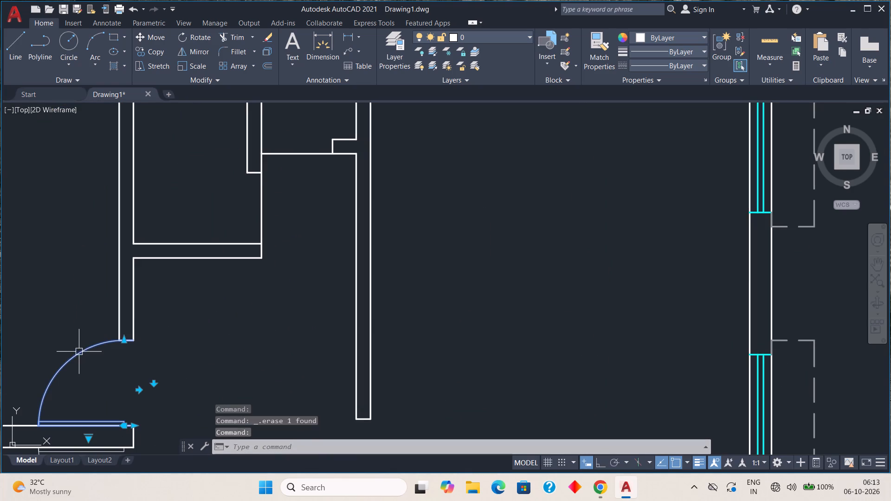
pyautogui.click(153, 51)
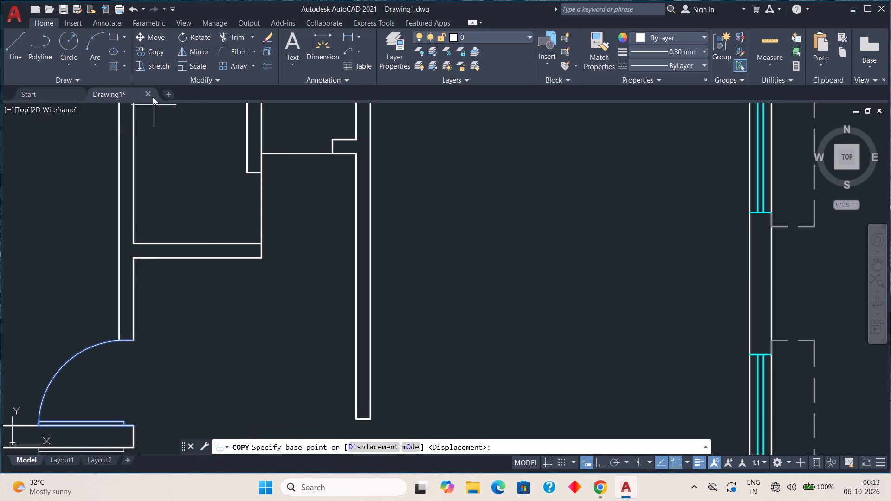
pyautogui.scroll(2, 130, 430)
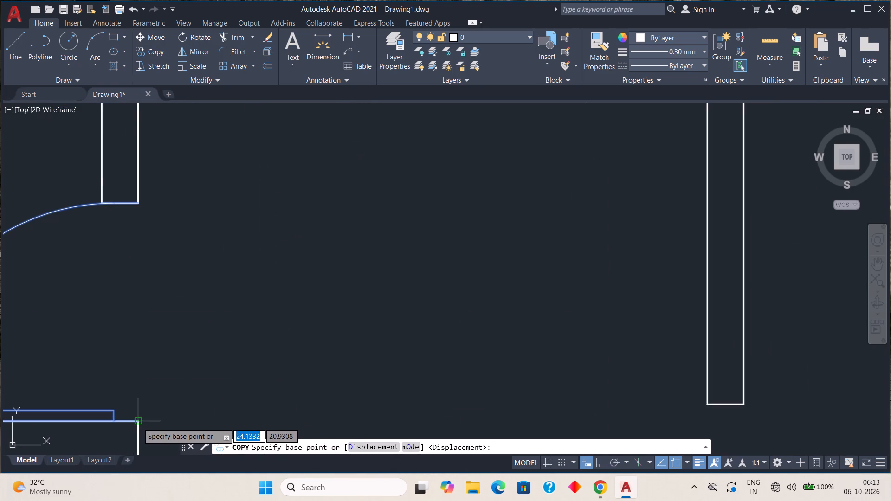
pyautogui.click(138, 423)
pyautogui.scroll(-3, 341, 170)
pyautogui.moveTo(331, 195); pyautogui.dragTo(227, 392, button='middle')
pyautogui.scroll(-1, 236, 377)
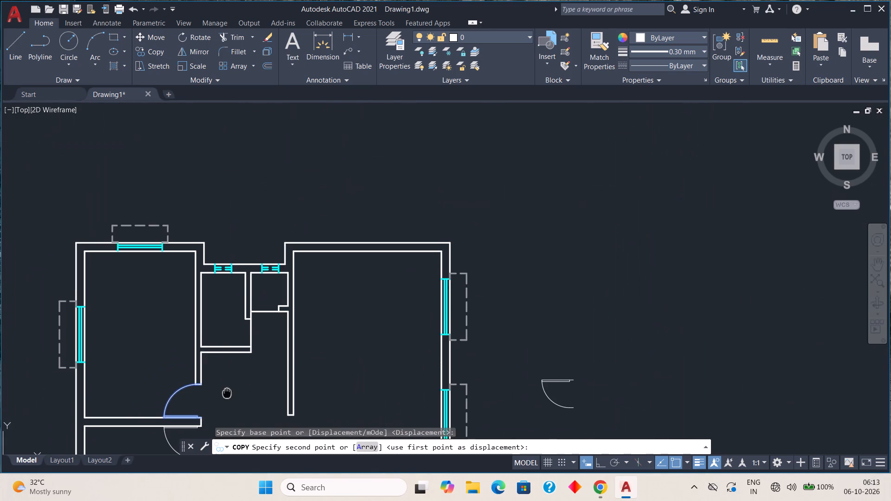
pyautogui.scroll(3, 245, 342)
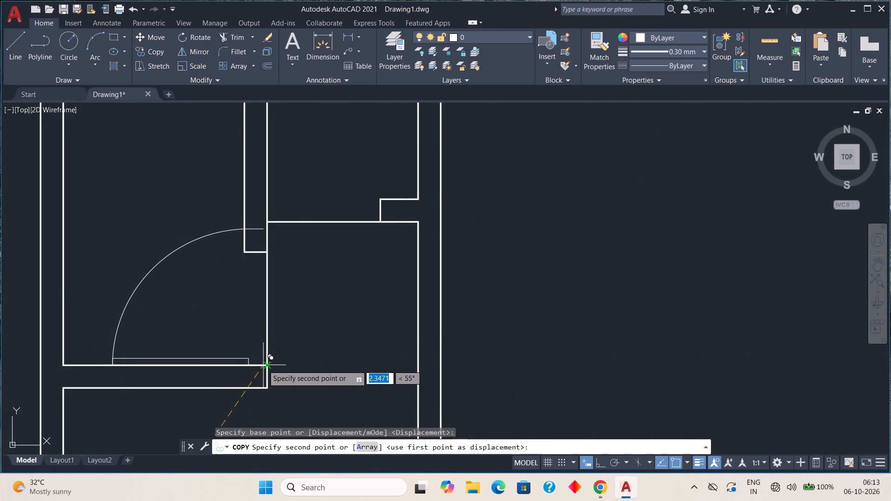
pyautogui.click(266, 365)
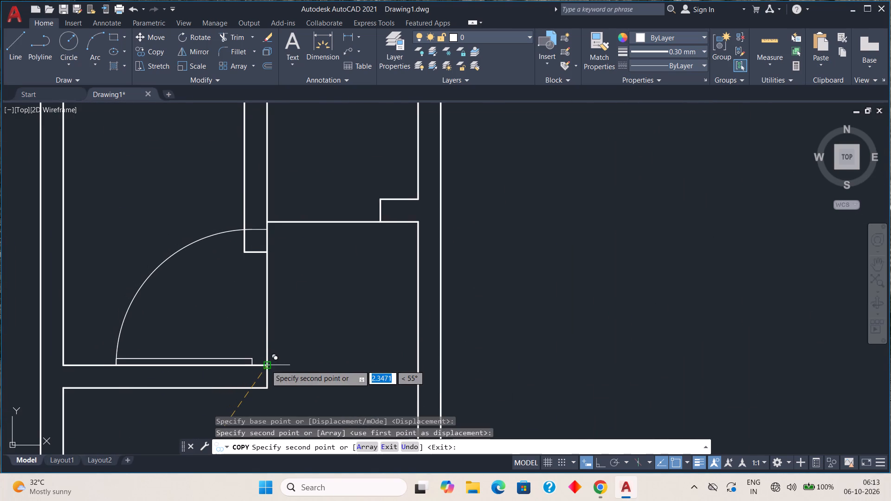
pyautogui.press('Escape')
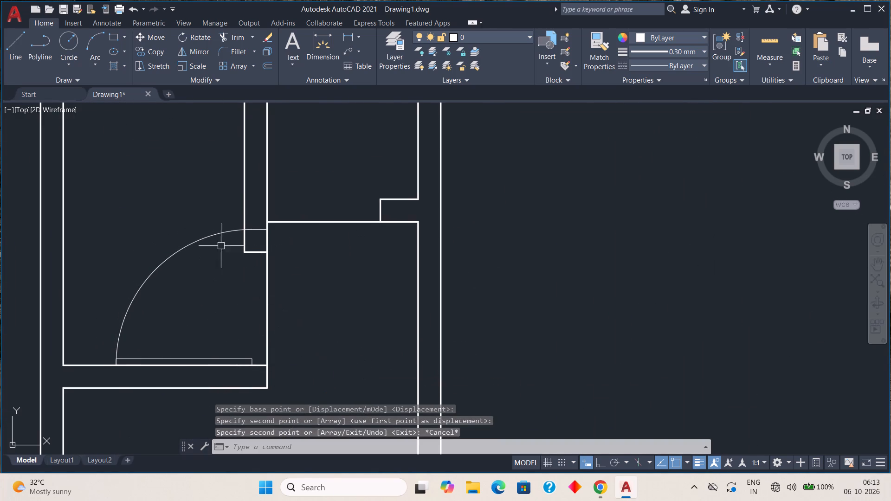
# Shrink the copied door's width so its arc end meets the upper jamb of the larger small room's opening.
pyautogui.click(222, 234)
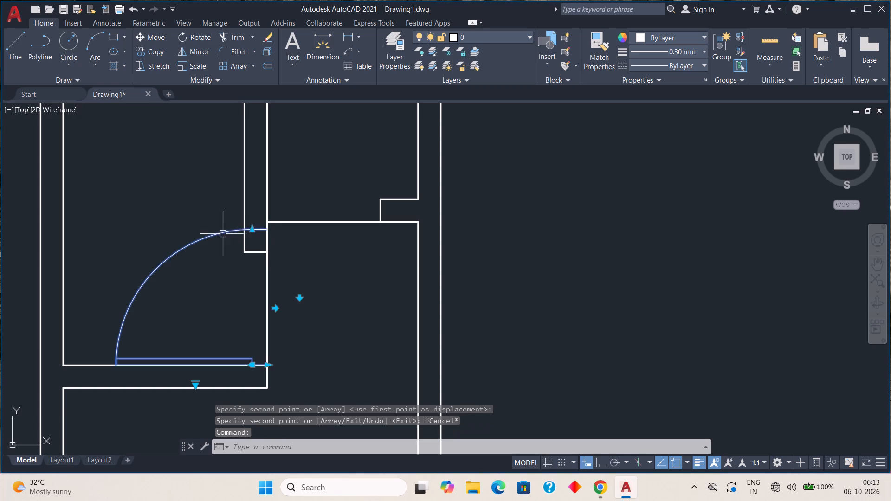
pyautogui.click(253, 231)
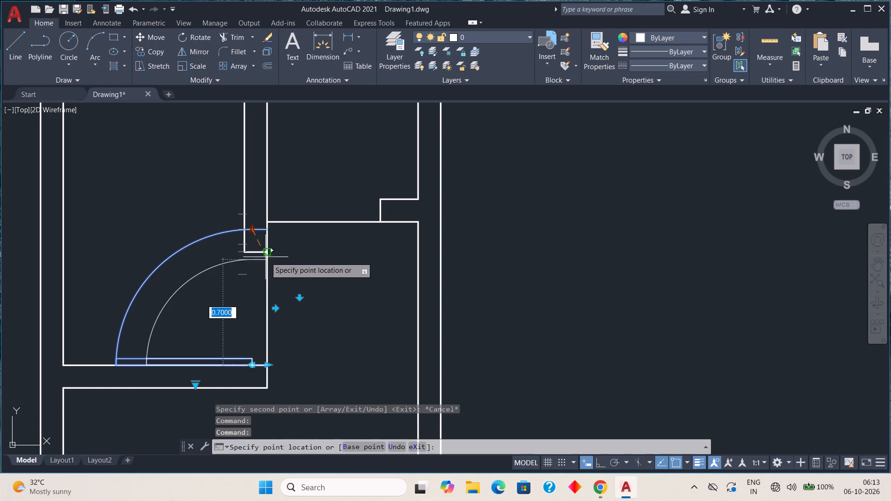
pyautogui.click(266, 255)
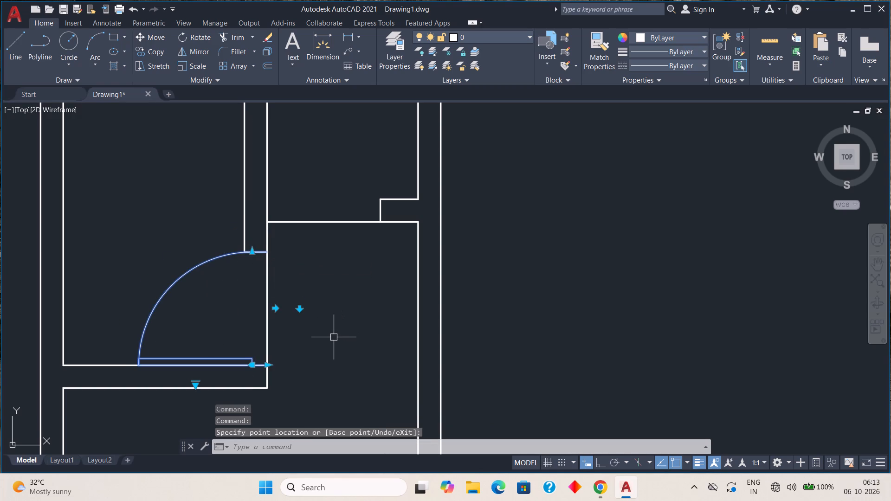
pyautogui.press('Escape')
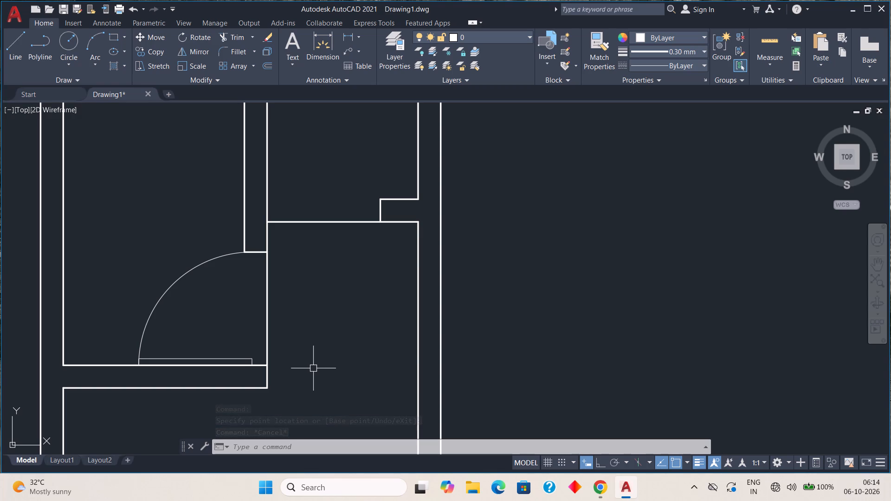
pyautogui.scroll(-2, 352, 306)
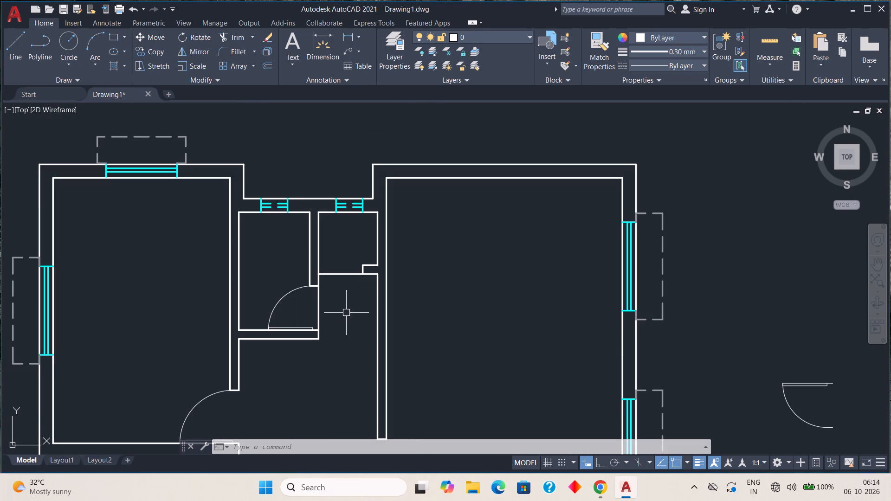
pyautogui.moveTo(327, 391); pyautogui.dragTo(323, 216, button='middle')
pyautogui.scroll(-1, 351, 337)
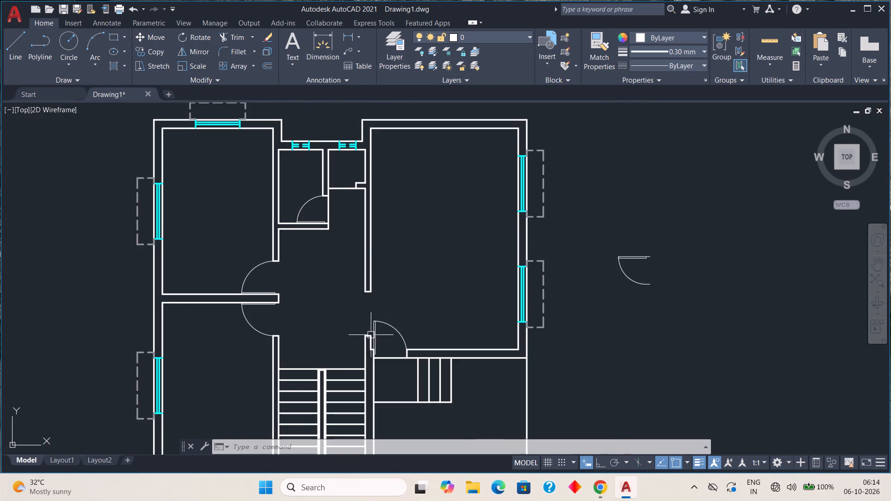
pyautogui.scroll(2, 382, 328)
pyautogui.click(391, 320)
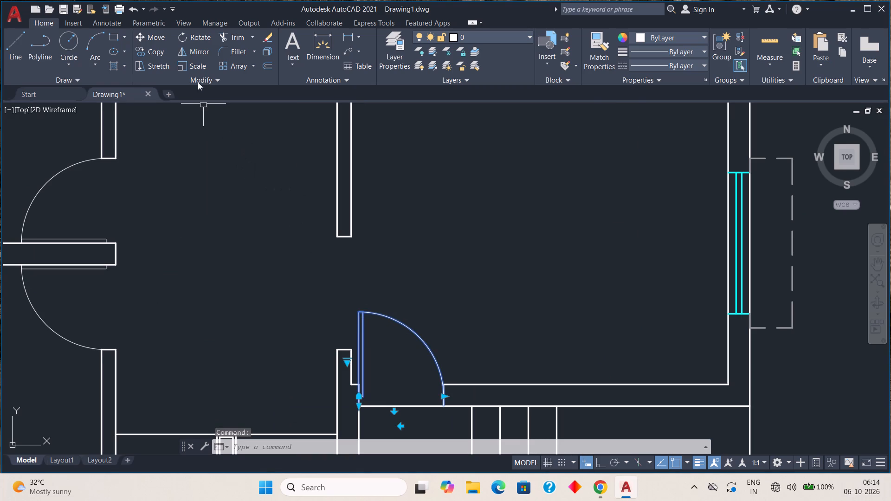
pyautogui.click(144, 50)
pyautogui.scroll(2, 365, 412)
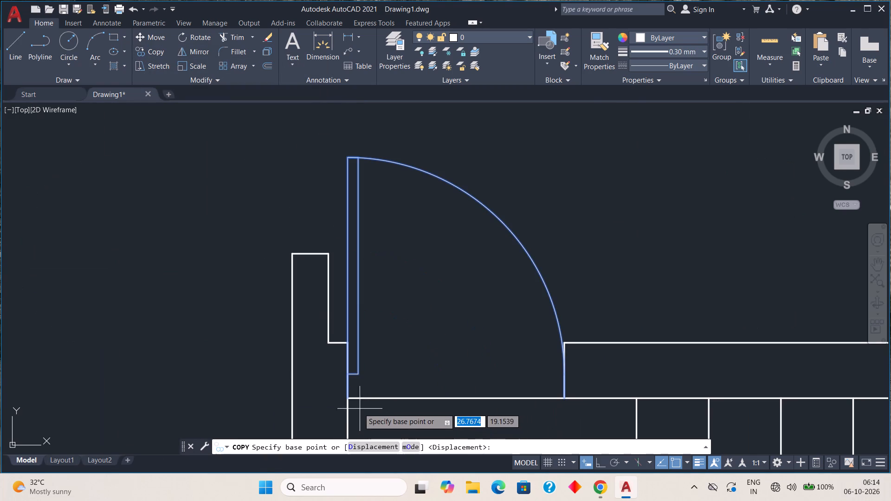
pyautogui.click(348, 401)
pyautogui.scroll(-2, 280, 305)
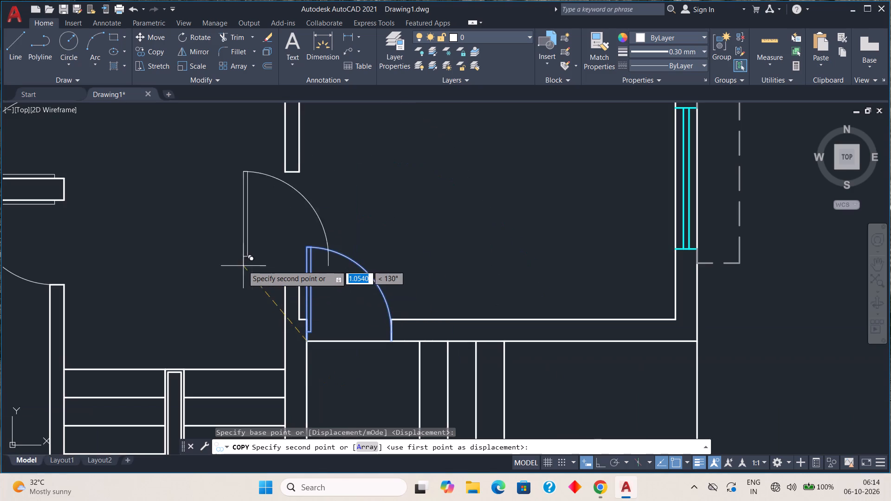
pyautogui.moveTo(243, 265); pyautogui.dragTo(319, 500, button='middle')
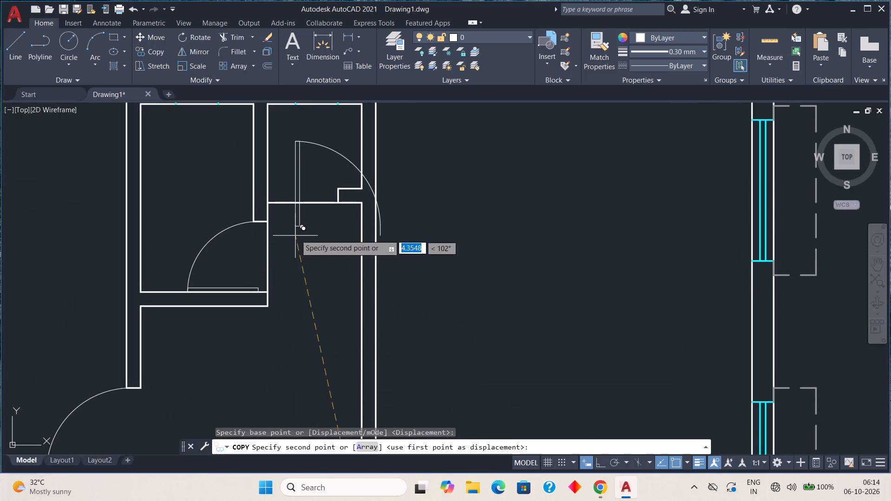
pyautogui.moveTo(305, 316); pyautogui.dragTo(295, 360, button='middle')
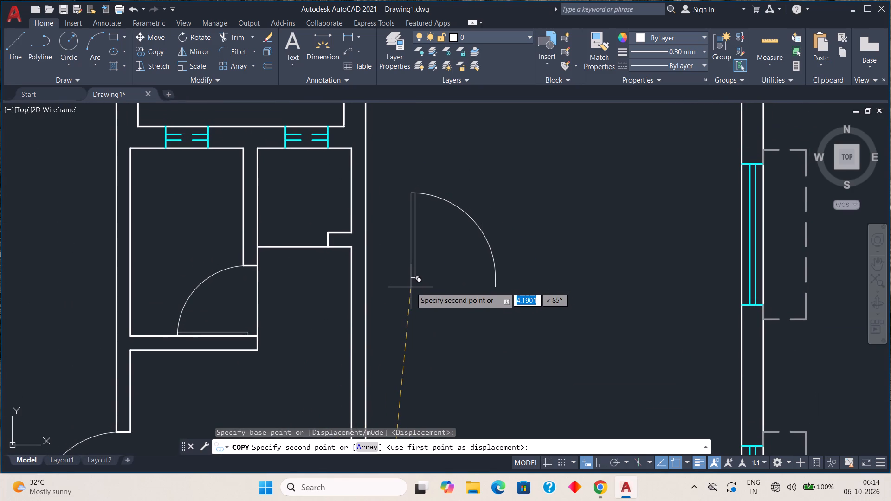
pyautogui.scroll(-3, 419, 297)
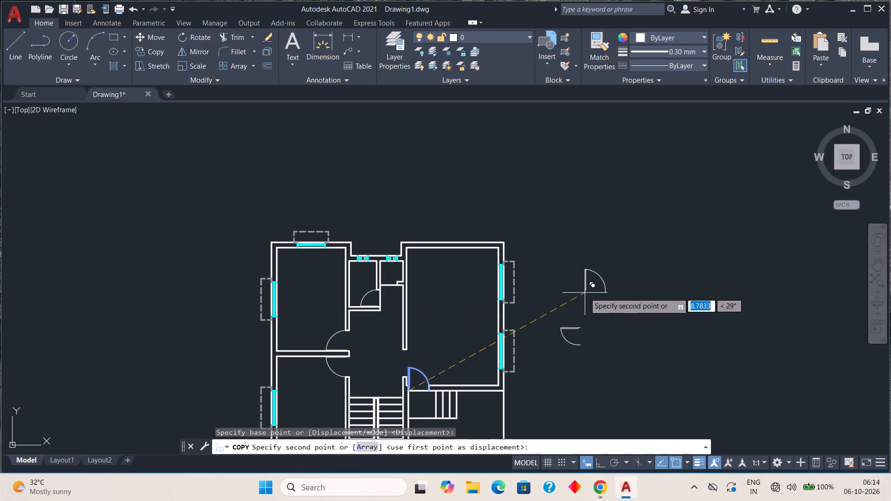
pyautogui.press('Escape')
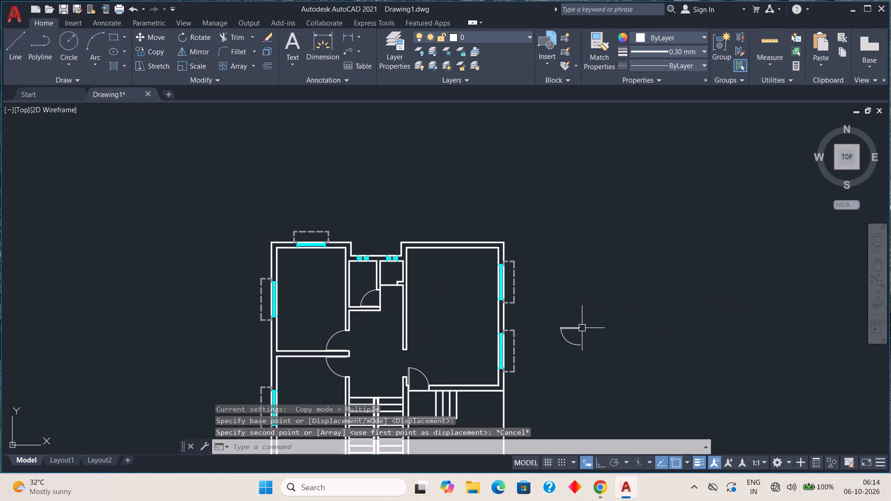
# Delete the spare door block lying outside the plan, beyond the large room's right wall.
pyautogui.click(578, 326)
pyautogui.press('Delete')
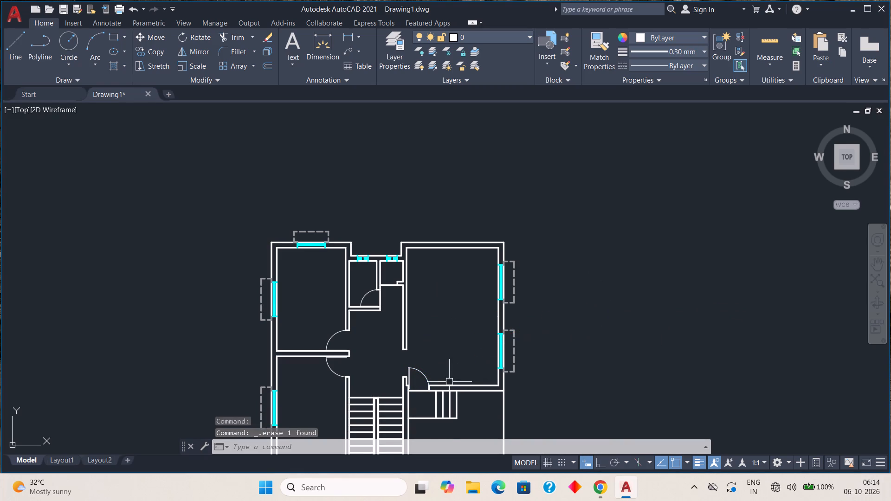
# Copy the large room's entrance door from a point on its arc to the empty area to the right of the plan.
pyautogui.scroll(1, 445, 384)
pyautogui.click(405, 365)
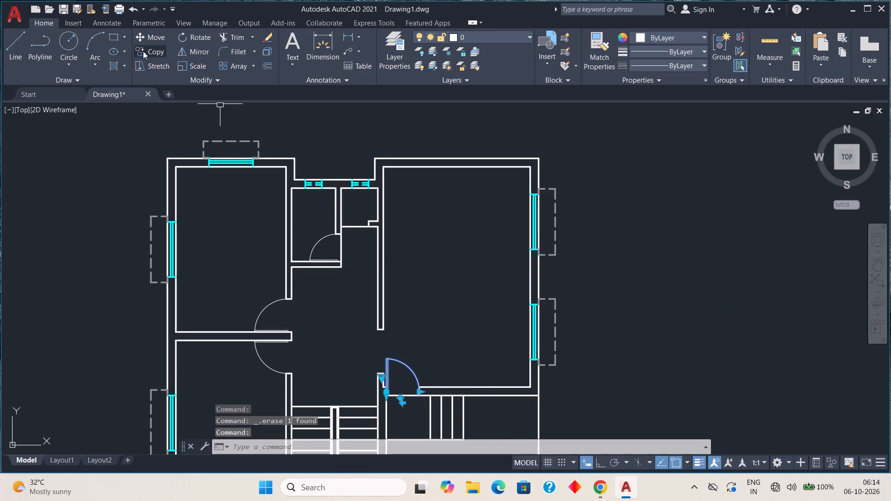
pyautogui.click(143, 51)
pyautogui.click(402, 361)
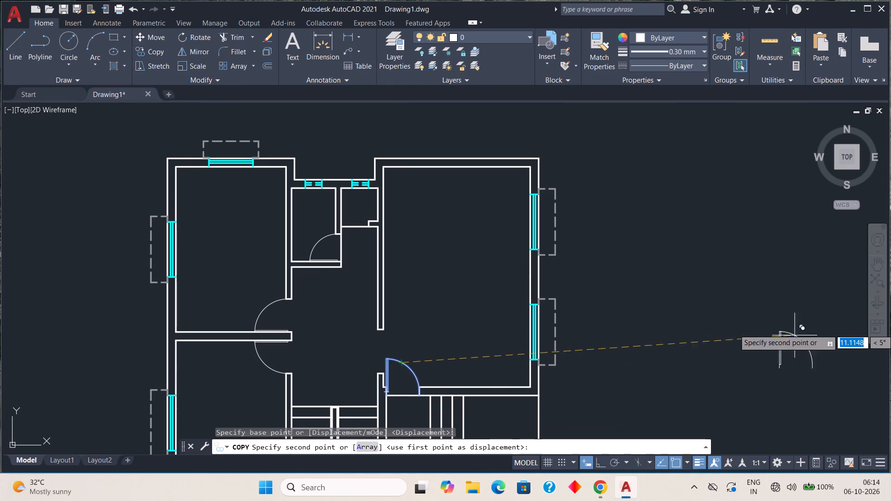
pyautogui.click(809, 328)
pyautogui.press('Escape')
# Mirror the door copy outside the plan about a vertical line on its left with ortho on, keeping the source door.
pyautogui.moveTo(762, 291); pyautogui.dragTo(762, 292)
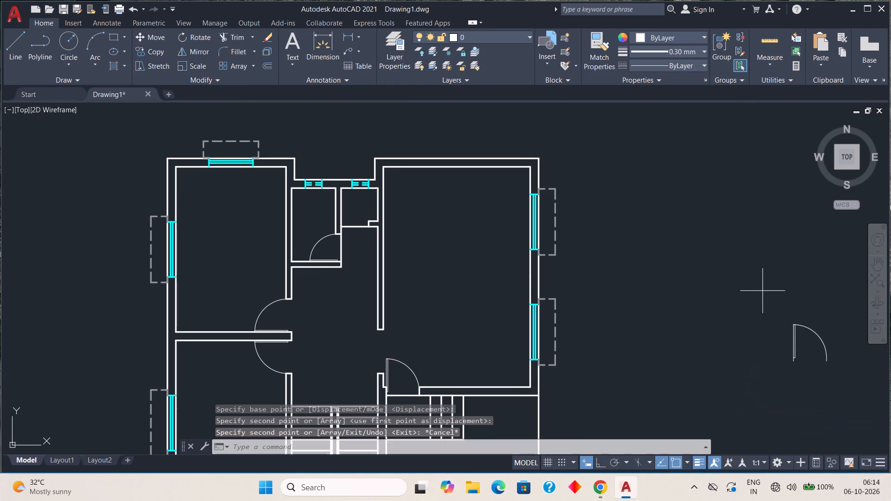
pyautogui.moveTo(762, 292); pyautogui.dragTo(766, 303)
pyautogui.click(850, 384)
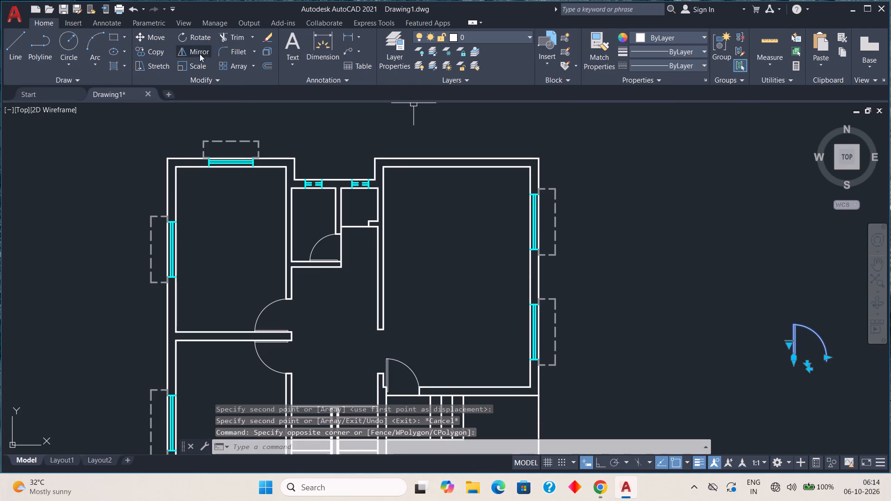
pyautogui.click(199, 54)
pyautogui.click(777, 321)
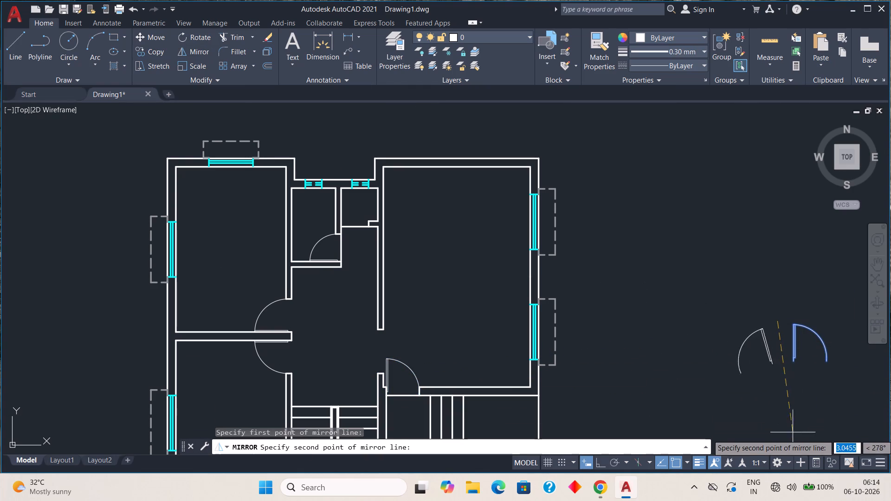
pyautogui.click(597, 458)
pyautogui.click(767, 405)
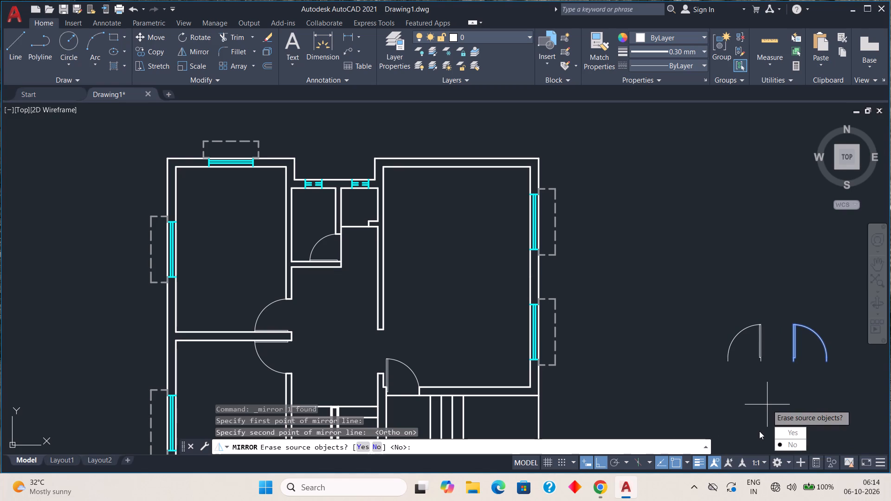
pyautogui.moveTo(781, 445); pyautogui.dragTo(767, 405)
pyautogui.press('Escape')
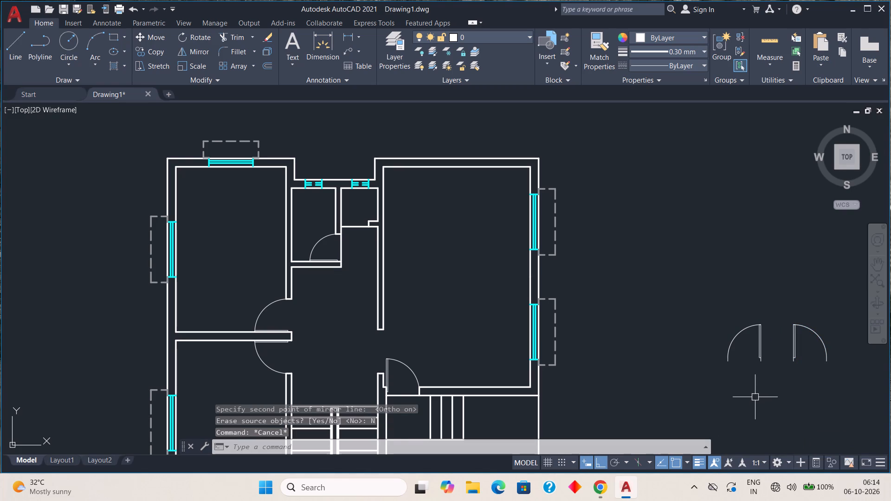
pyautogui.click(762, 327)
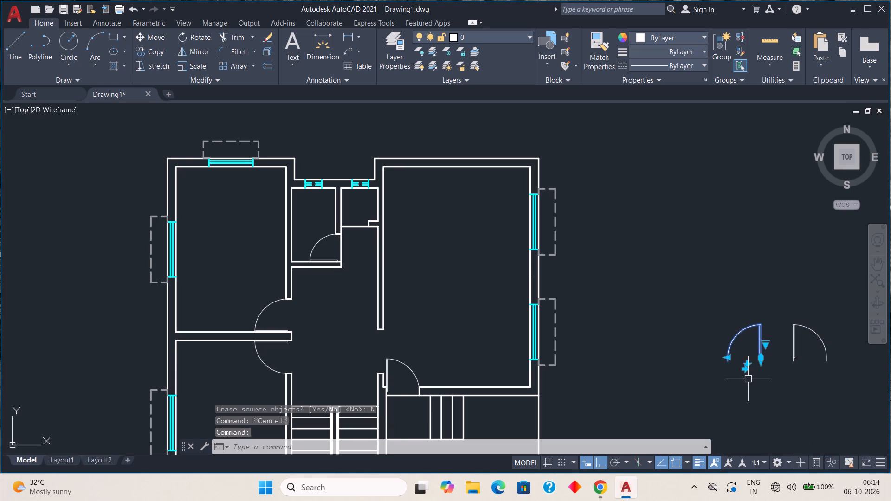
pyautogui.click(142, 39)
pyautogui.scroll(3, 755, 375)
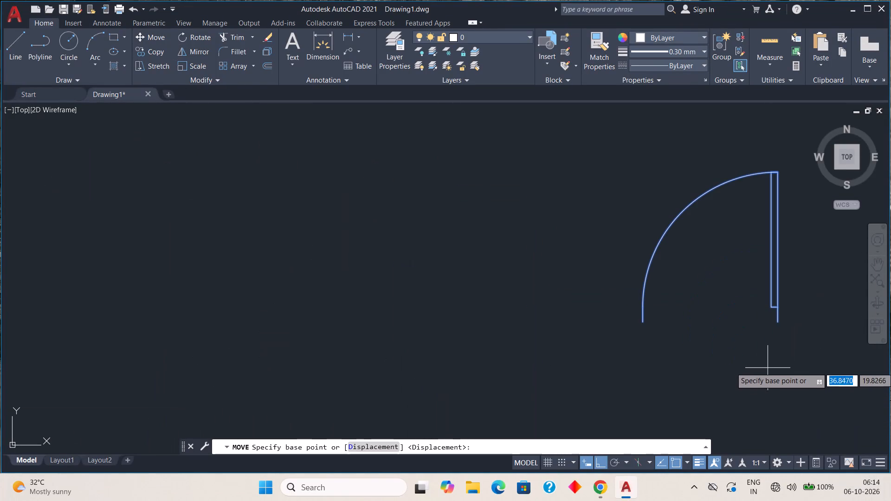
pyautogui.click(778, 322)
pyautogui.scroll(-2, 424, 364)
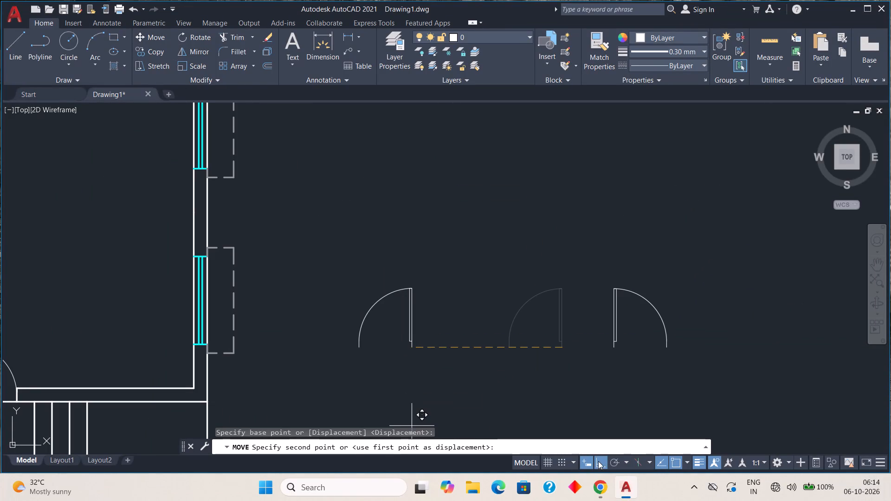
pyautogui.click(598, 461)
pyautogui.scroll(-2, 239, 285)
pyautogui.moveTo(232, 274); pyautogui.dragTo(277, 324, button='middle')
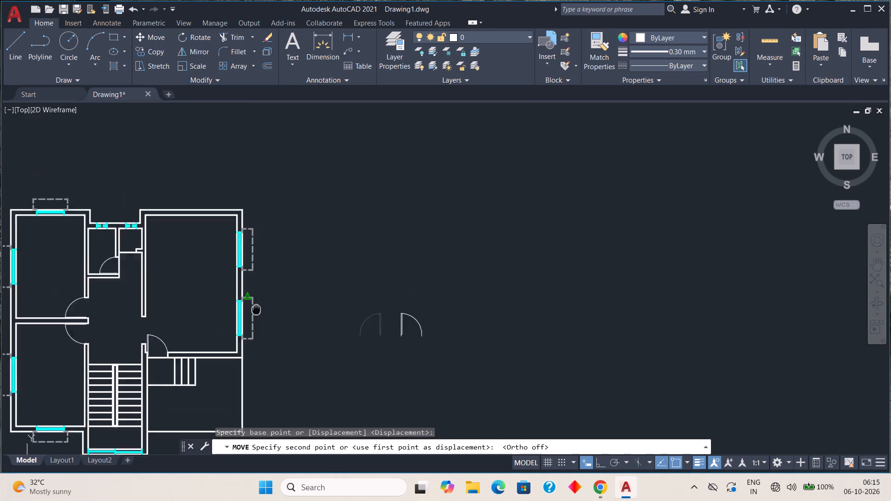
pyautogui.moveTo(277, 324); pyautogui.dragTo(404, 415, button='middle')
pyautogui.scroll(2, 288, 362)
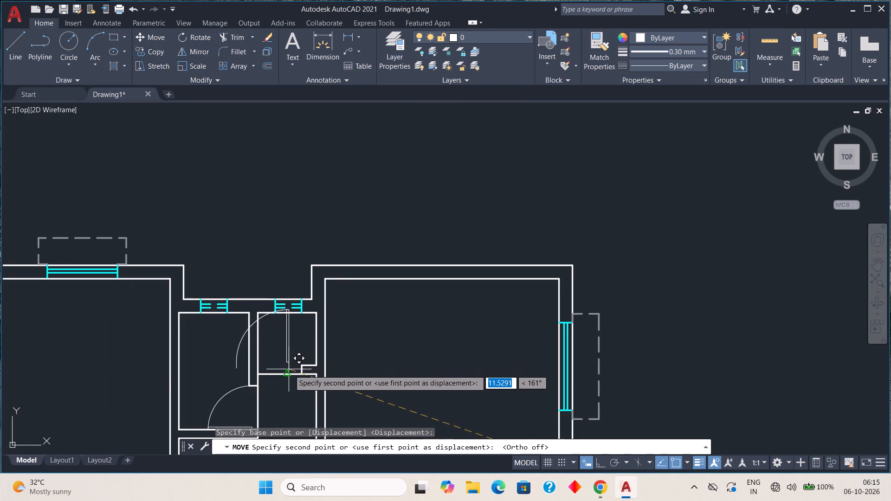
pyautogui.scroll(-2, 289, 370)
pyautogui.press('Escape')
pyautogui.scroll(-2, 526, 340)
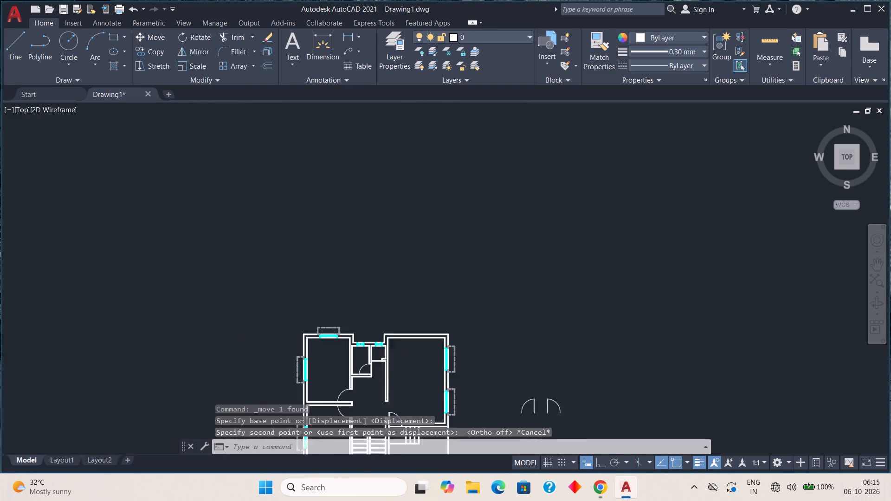
# Move the source door outside the plan by its lower hinge-side endpoint to the left jamb corner of the smaller small room's opening.
pyautogui.scroll(-1, 529, 338)
pyautogui.scroll(4, 532, 366)
pyautogui.click(542, 331)
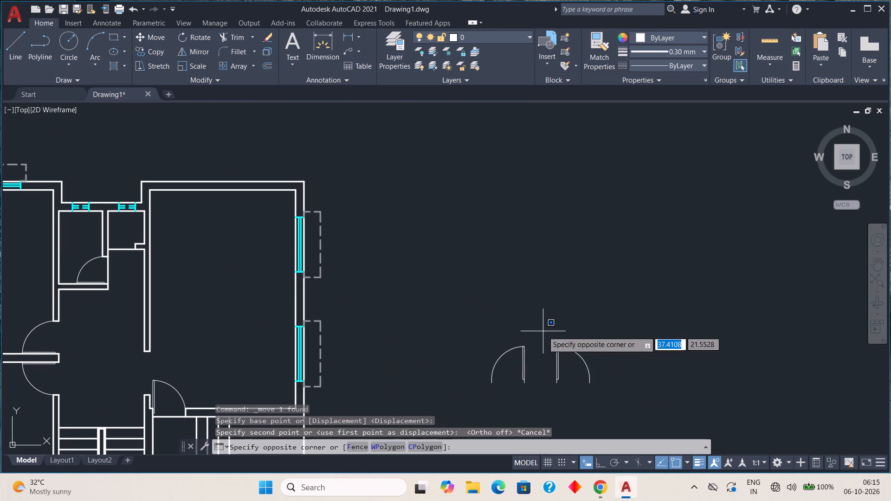
pyautogui.click(602, 409)
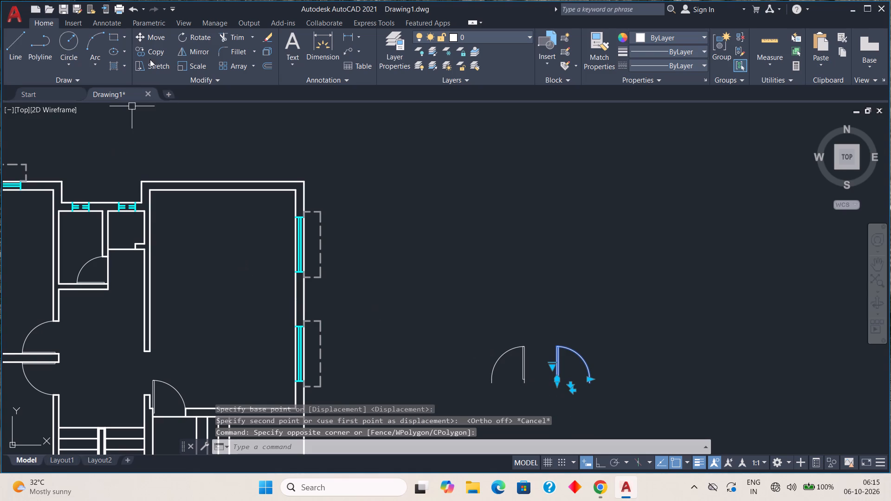
pyautogui.click(161, 39)
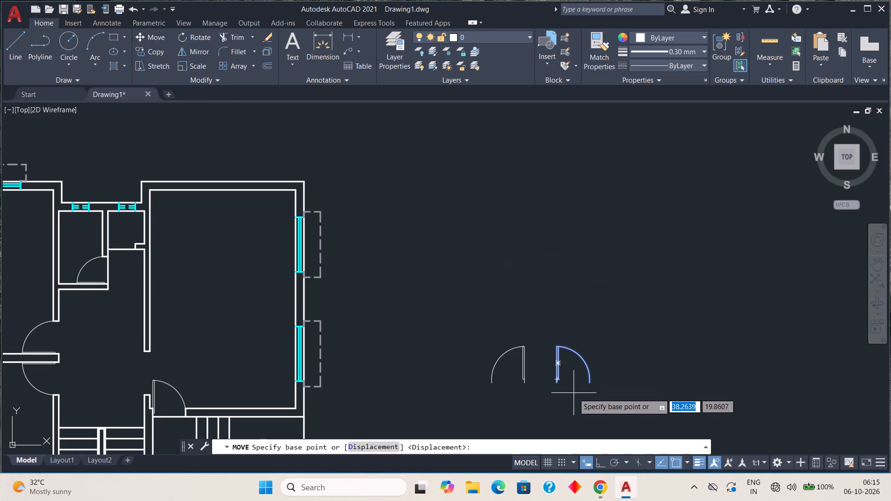
pyautogui.scroll(3, 562, 402)
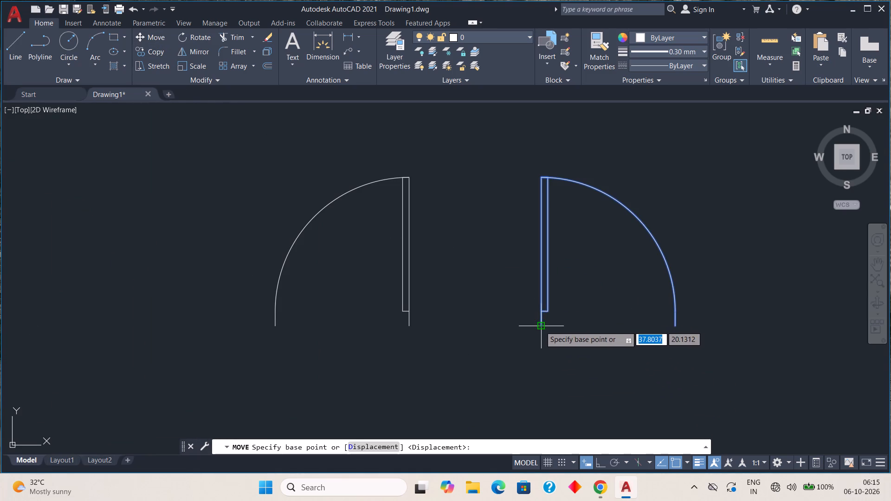
pyautogui.click(540, 326)
pyautogui.scroll(-3, 342, 303)
pyautogui.moveTo(242, 268); pyautogui.dragTo(484, 361, button='middle')
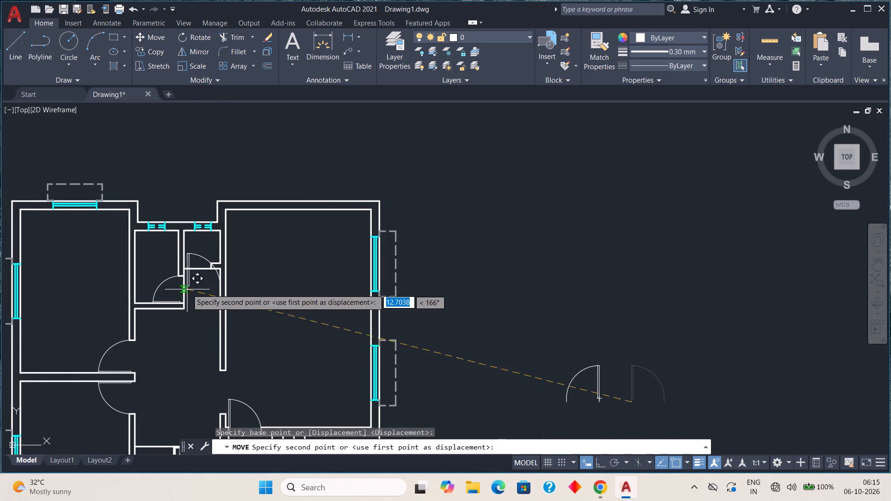
pyautogui.scroll(3, 191, 269)
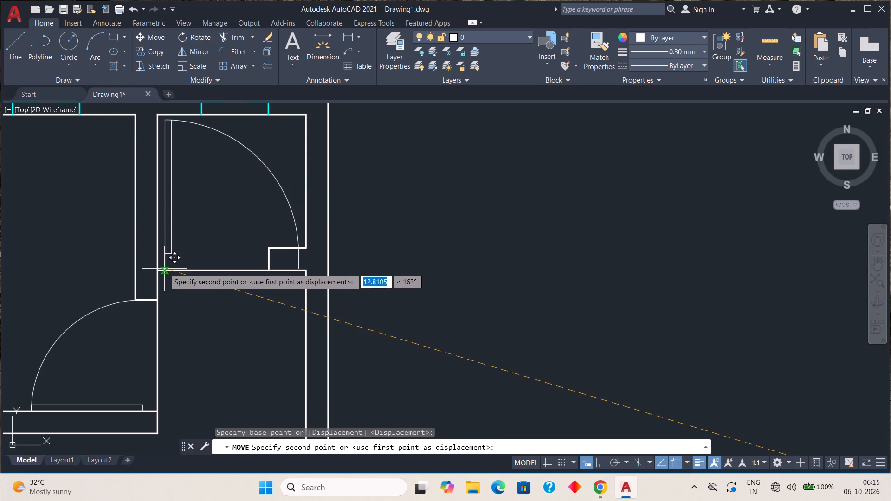
pyautogui.click(159, 270)
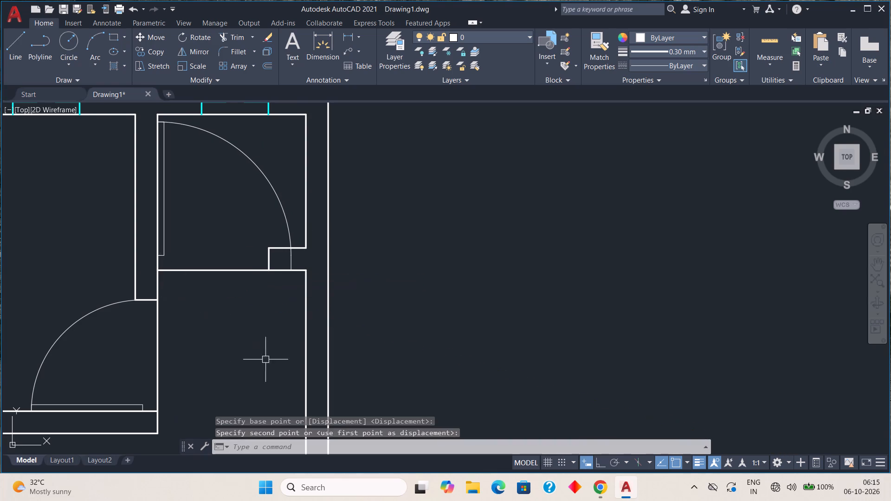
pyautogui.press('Escape')
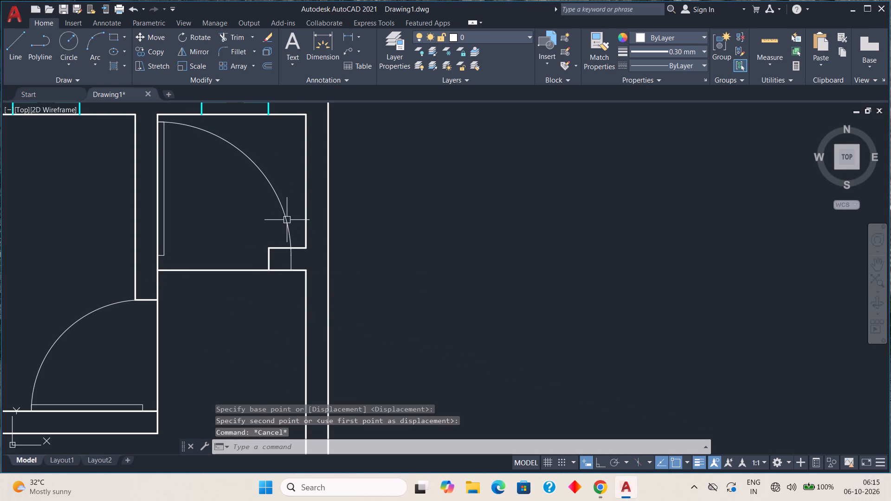
# Shrink the moved door's width so its arc end meets the right jamb of the smaller small room's opening.
pyautogui.click(287, 219)
pyautogui.click(292, 257)
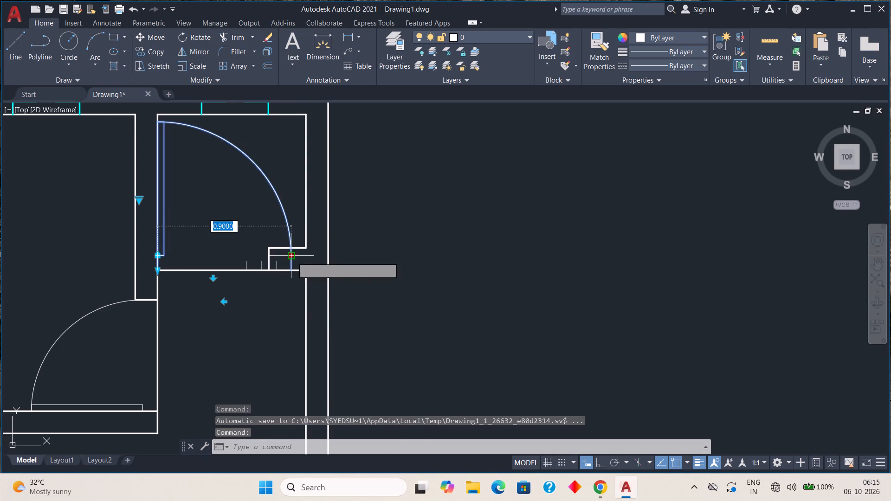
pyautogui.click(268, 266)
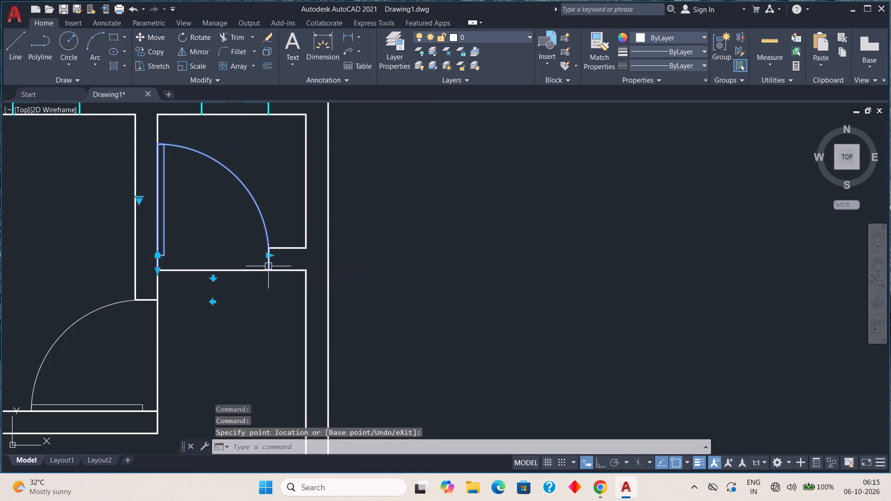
pyautogui.scroll(-2, 251, 297)
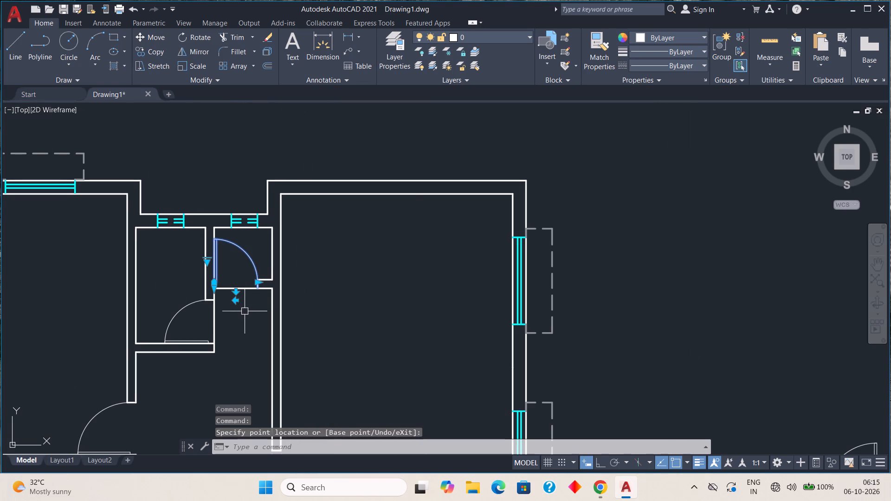
pyautogui.press('Escape')
pyautogui.press('Escape')
# Delete the leftover mirrored door block lying outside the plan, beyond the large room's right wall.
pyautogui.scroll(-1, 252, 327)
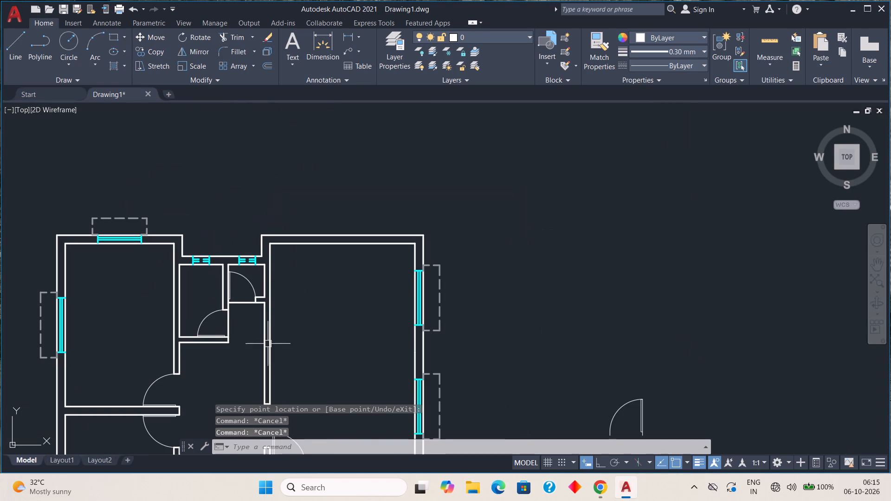
pyautogui.scroll(-1, 271, 348)
pyautogui.scroll(-1, 391, 356)
pyautogui.moveTo(388, 353); pyautogui.dragTo(393, 287, button='middle')
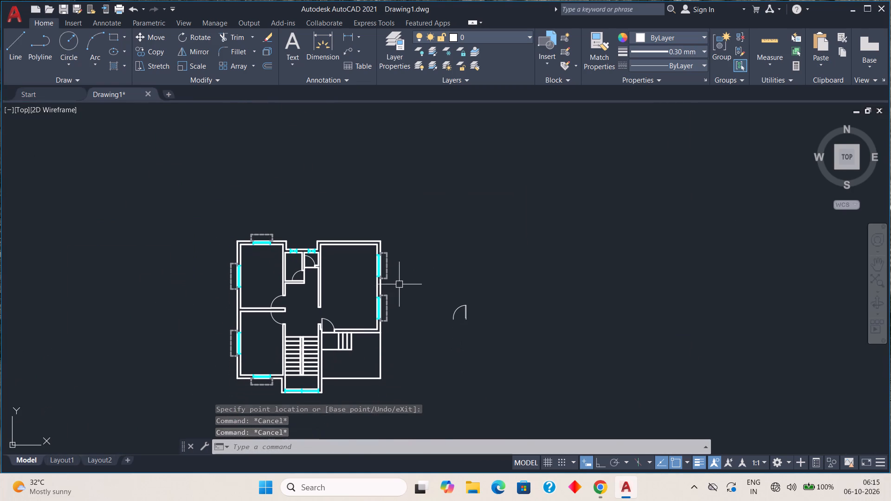
pyautogui.moveTo(402, 283); pyautogui.dragTo(412, 297)
pyautogui.click(494, 337)
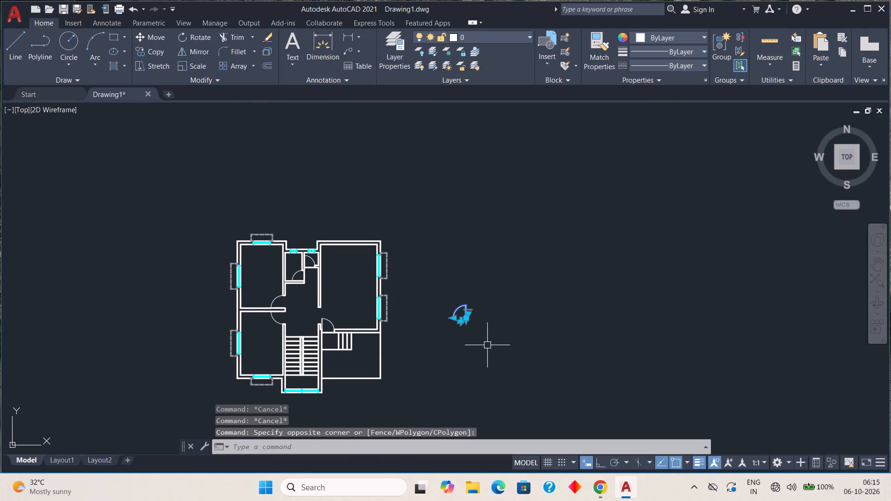
pyautogui.press('Delete')
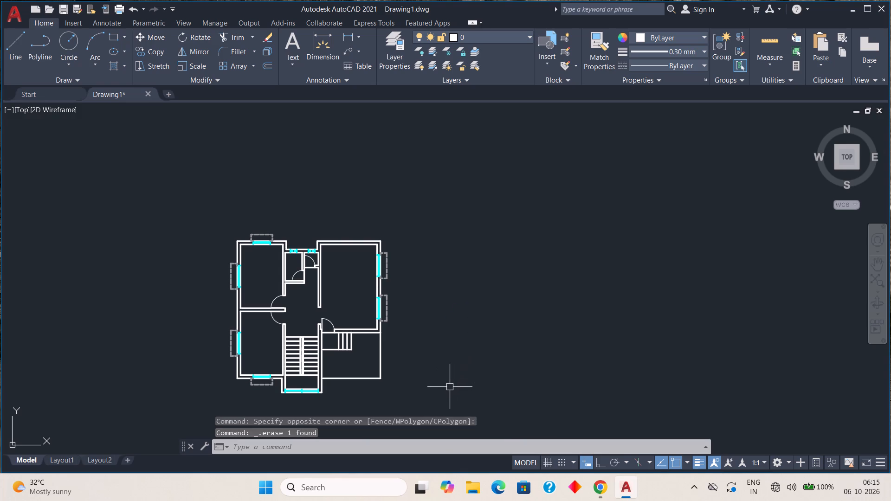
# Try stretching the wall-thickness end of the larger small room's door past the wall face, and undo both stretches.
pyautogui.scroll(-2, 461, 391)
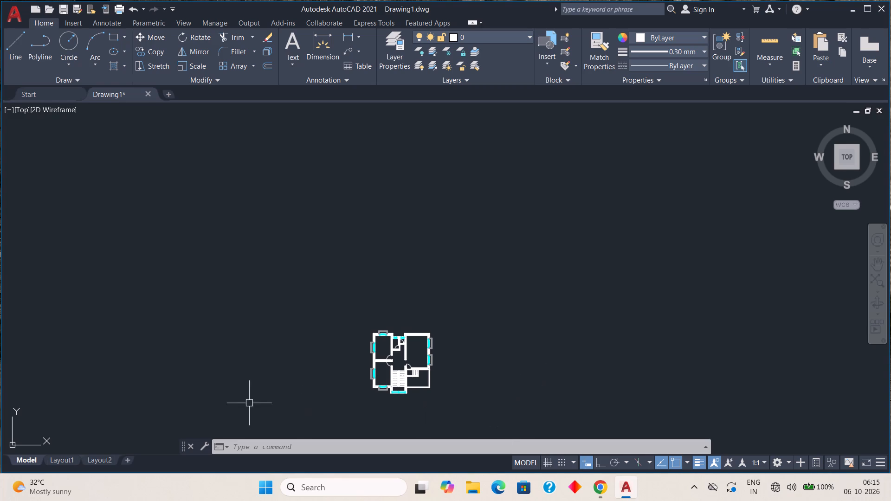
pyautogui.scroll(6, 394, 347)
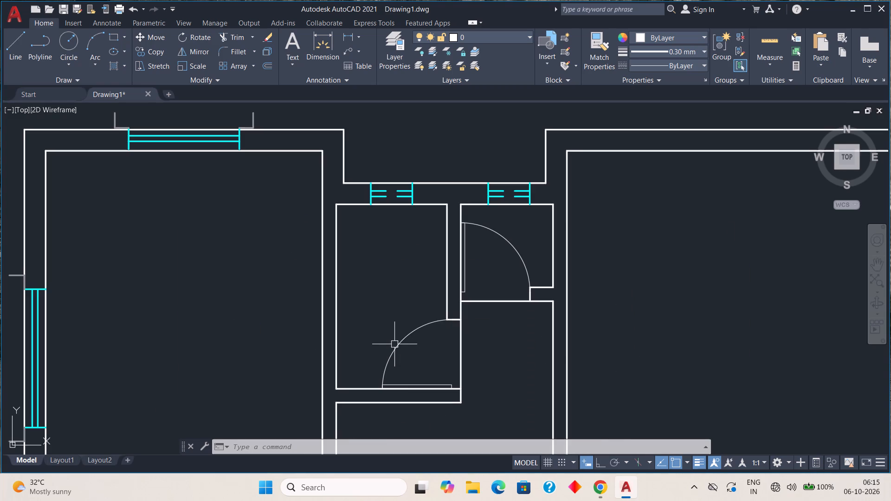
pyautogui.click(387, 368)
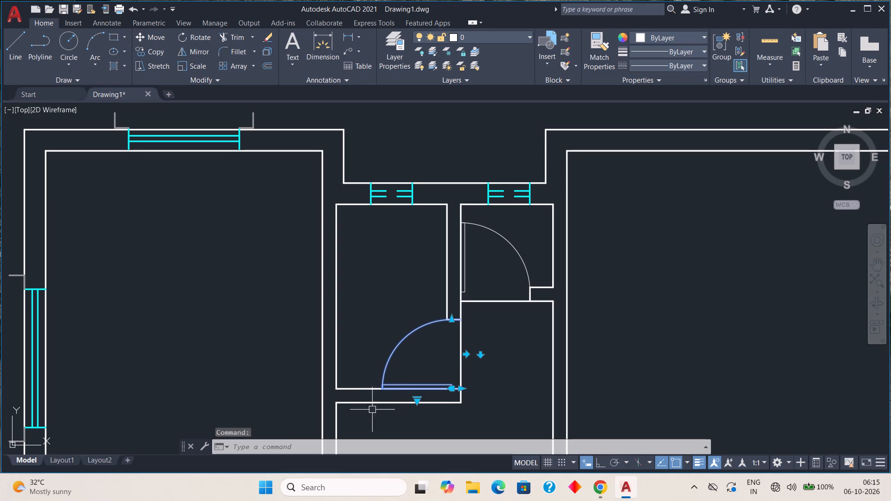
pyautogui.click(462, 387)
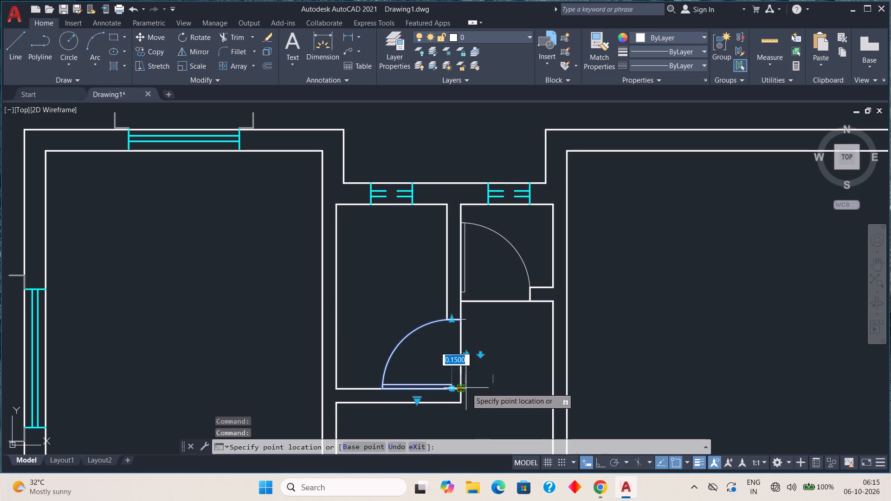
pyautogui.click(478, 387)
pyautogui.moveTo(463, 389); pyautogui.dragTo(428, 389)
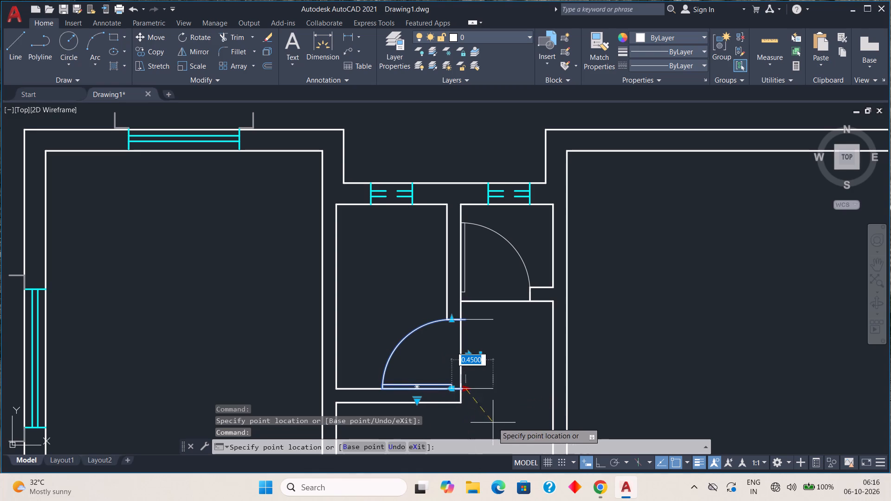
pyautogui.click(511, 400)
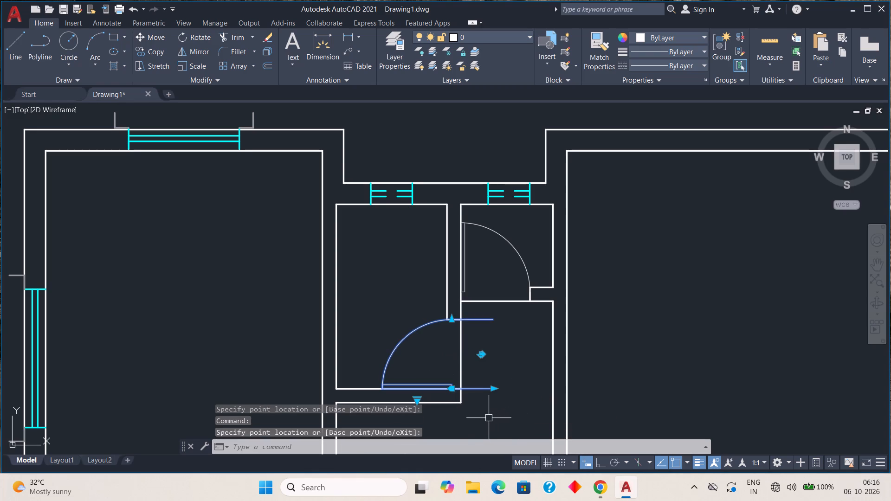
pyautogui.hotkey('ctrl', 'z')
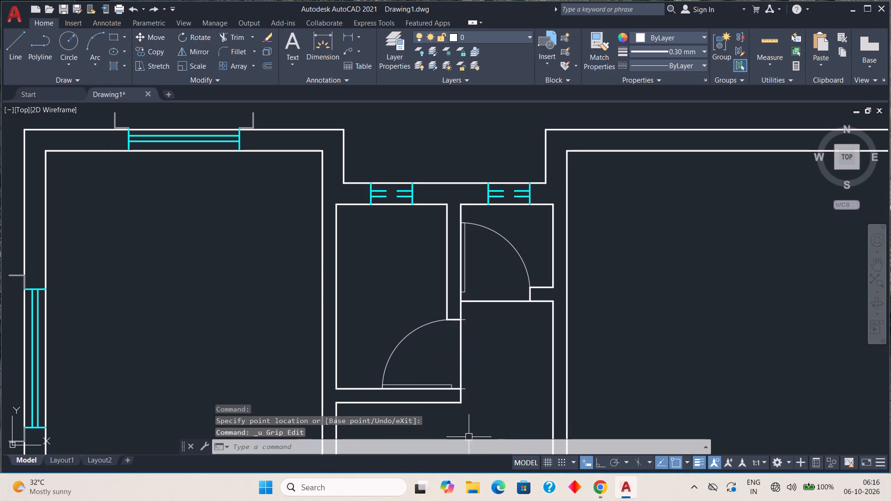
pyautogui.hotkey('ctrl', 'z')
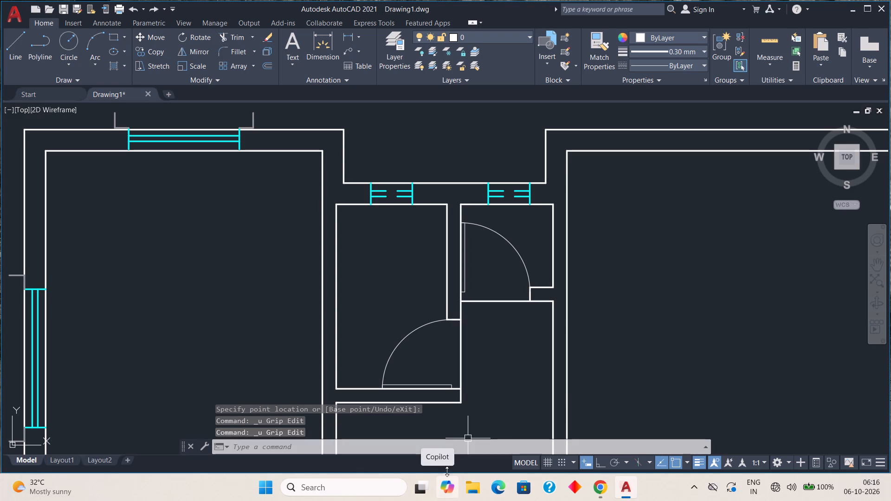
# Examine the whole floor plan, including the lower window, the staircase and the paired doors of the two left rooms.
pyautogui.scroll(-3, 474, 415)
pyautogui.moveTo(520, 383); pyautogui.dragTo(511, 211, button='middle')
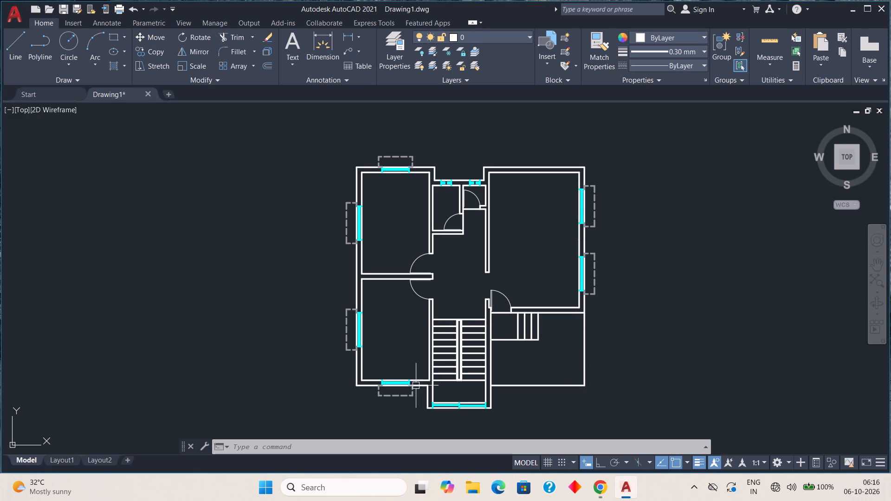
pyautogui.scroll(3, 419, 388)
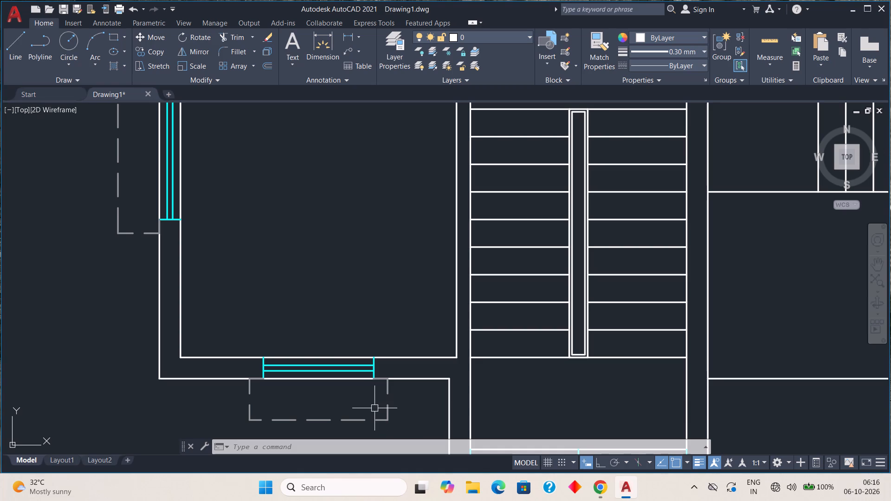
pyautogui.scroll(-2, 376, 381)
pyautogui.moveTo(373, 308); pyautogui.dragTo(342, 382, button='middle')
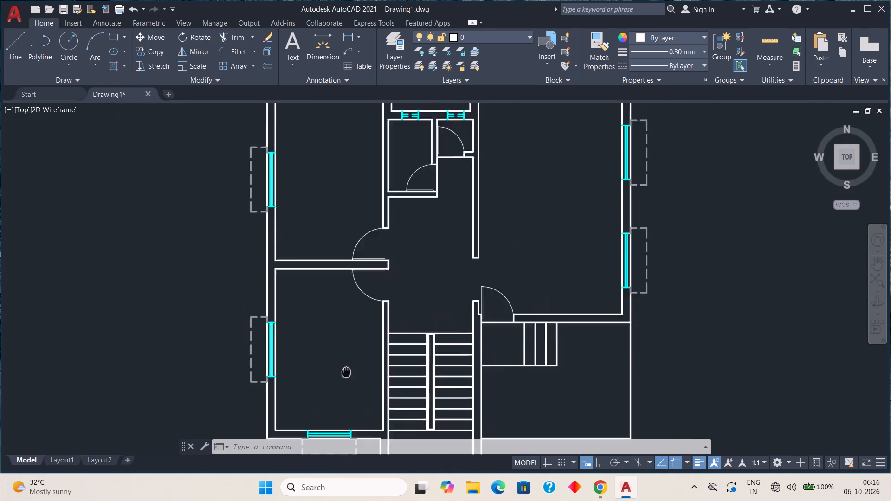
pyautogui.moveTo(342, 382); pyautogui.dragTo(335, 404, button='middle')
pyautogui.moveTo(374, 283); pyautogui.dragTo(376, 327, button='middle')
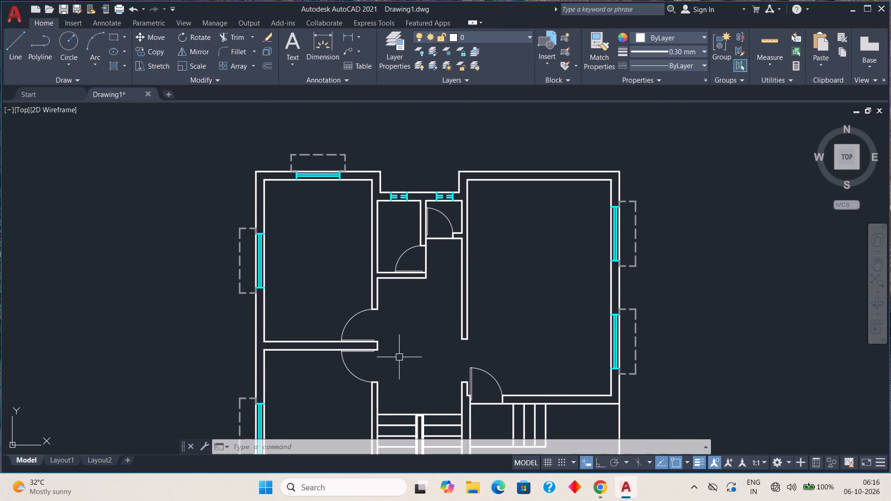
pyautogui.moveTo(399, 358); pyautogui.dragTo(409, 331, button='middle')
pyautogui.scroll(3, 375, 348)
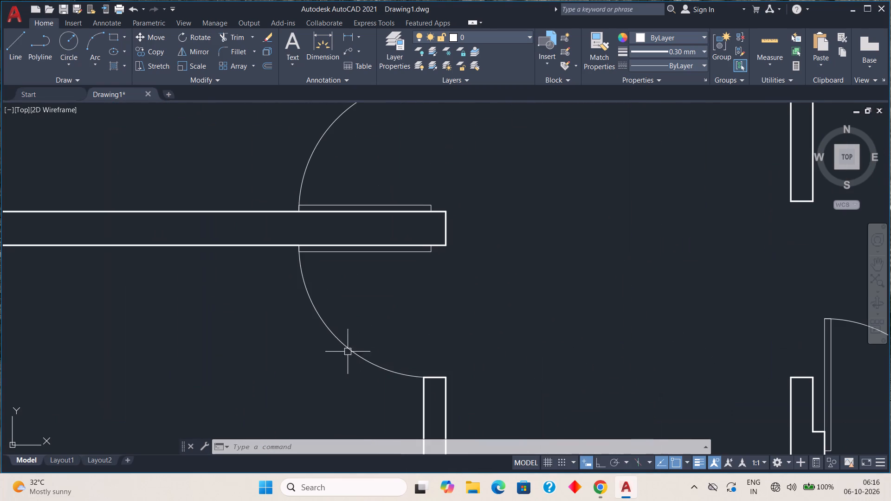
pyautogui.scroll(-4, 335, 356)
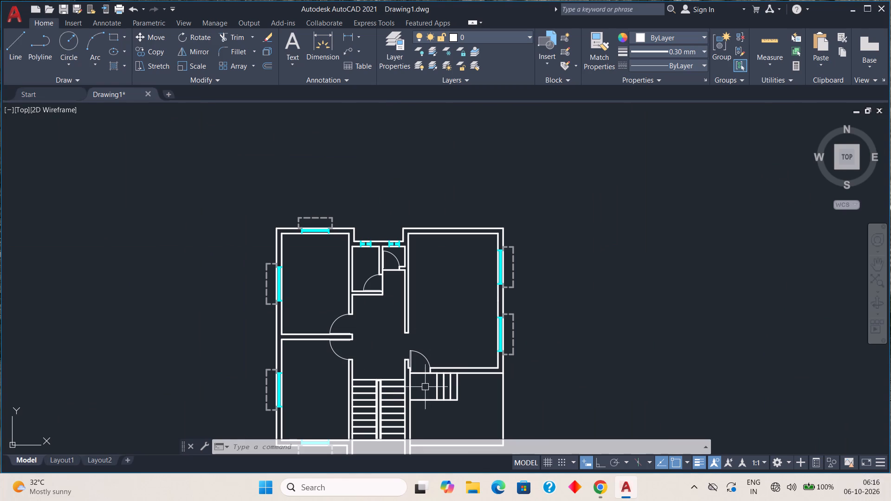
# Examine the whole floor plan, from the stair projection up to the small rooms and the large room's top wall.
pyautogui.scroll(-1, 441, 346)
pyautogui.moveTo(442, 347); pyautogui.dragTo(442, 257, button='middle')
pyautogui.scroll(1, 441, 259)
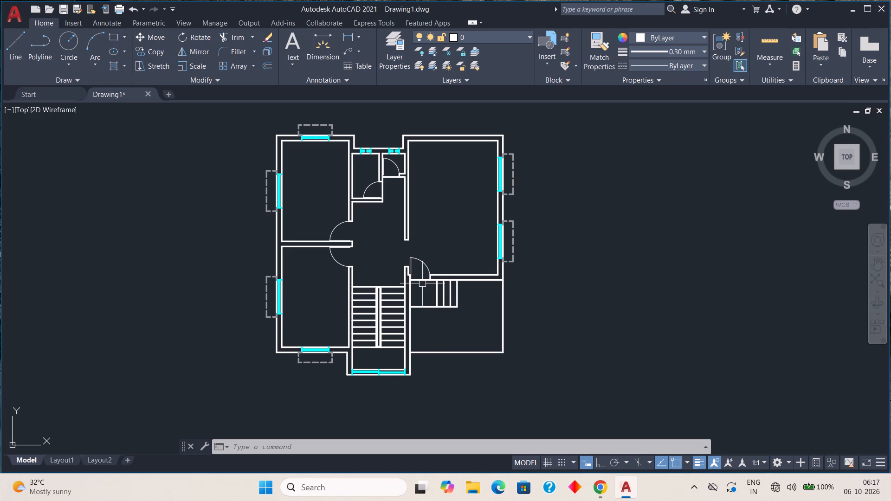
pyautogui.moveTo(455, 237); pyautogui.dragTo(445, 258, button='middle')
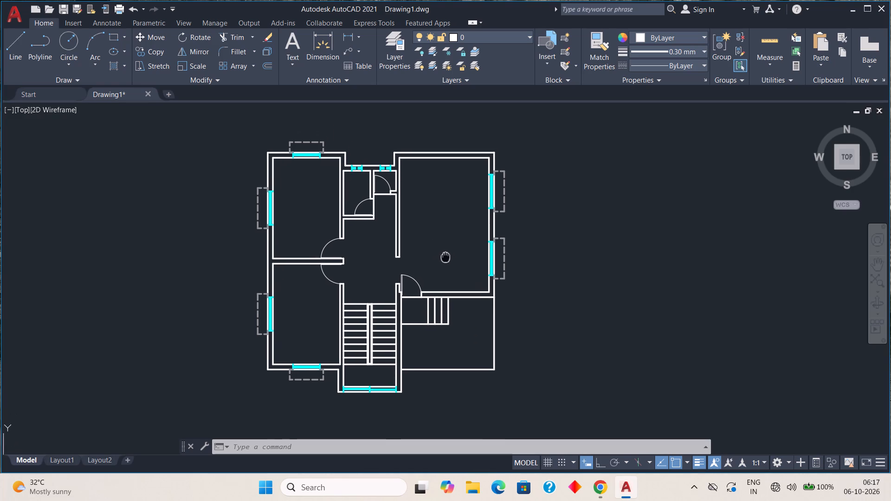
pyautogui.moveTo(445, 258); pyautogui.dragTo(429, 315, button='middle')
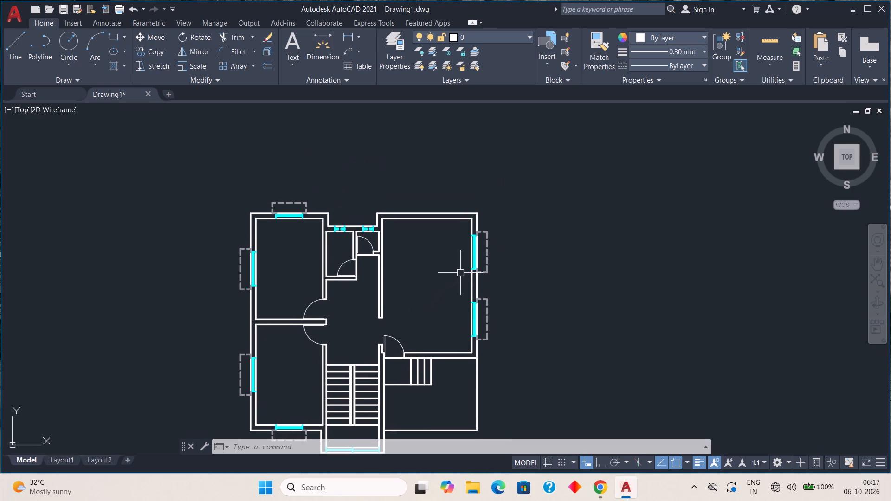
pyautogui.moveTo(456, 288); pyautogui.dragTo(450, 304, button='middle')
pyautogui.scroll(2, 472, 217)
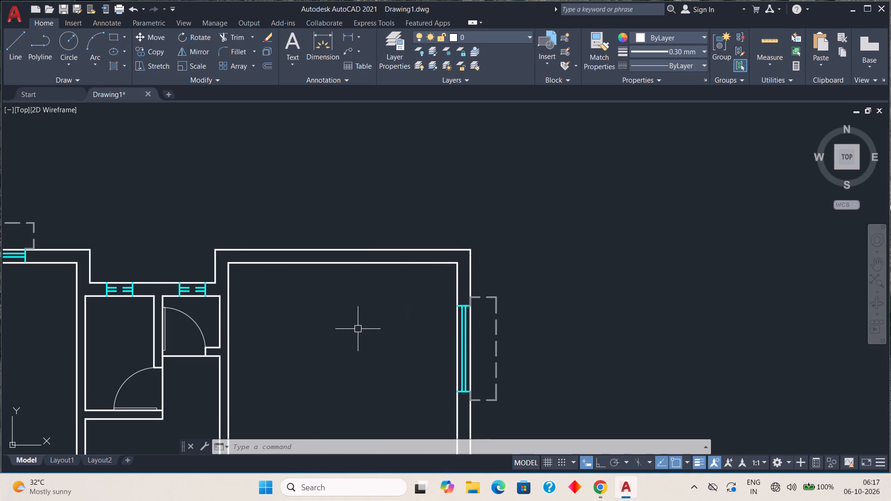
pyautogui.moveTo(356, 336); pyautogui.dragTo(370, 315, button='middle')
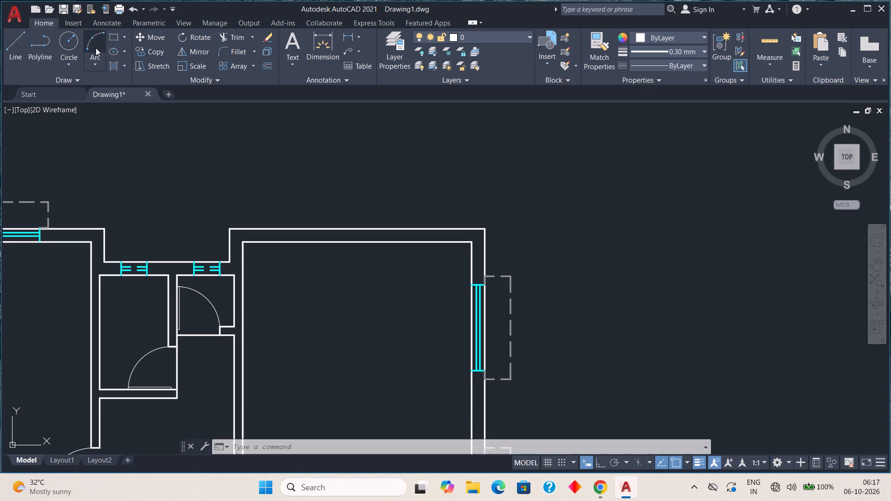
# Start a green polyline where the bottom wall meets the stair projection and, with ortho on, trace about 3.16 to the lower-left outer corner.
pyautogui.click(35, 44)
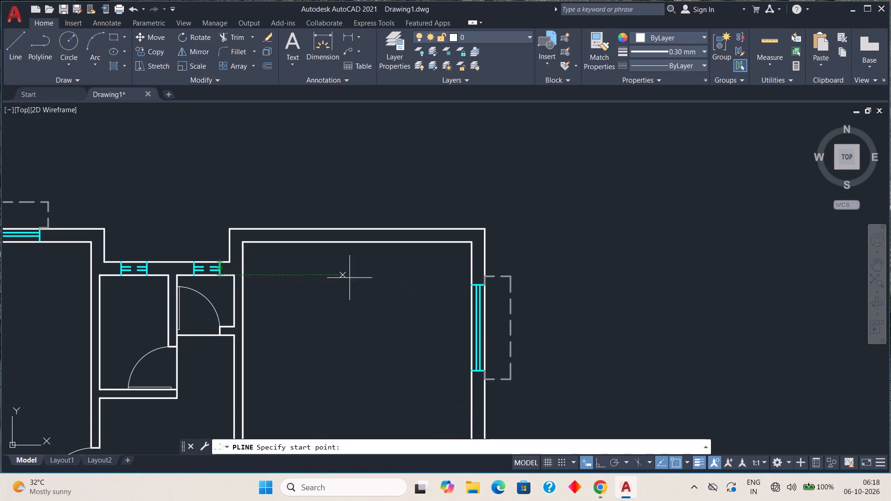
pyautogui.click(704, 34)
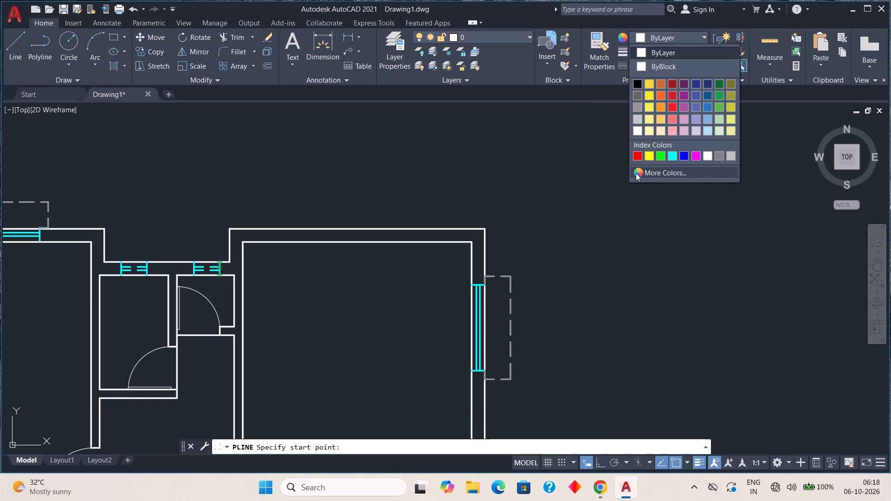
pyautogui.click(662, 157)
pyautogui.scroll(-1, 387, 360)
pyautogui.moveTo(375, 373); pyautogui.dragTo(473, 161, button='middle')
pyautogui.moveTo(343, 368); pyautogui.dragTo(417, 209, button='middle')
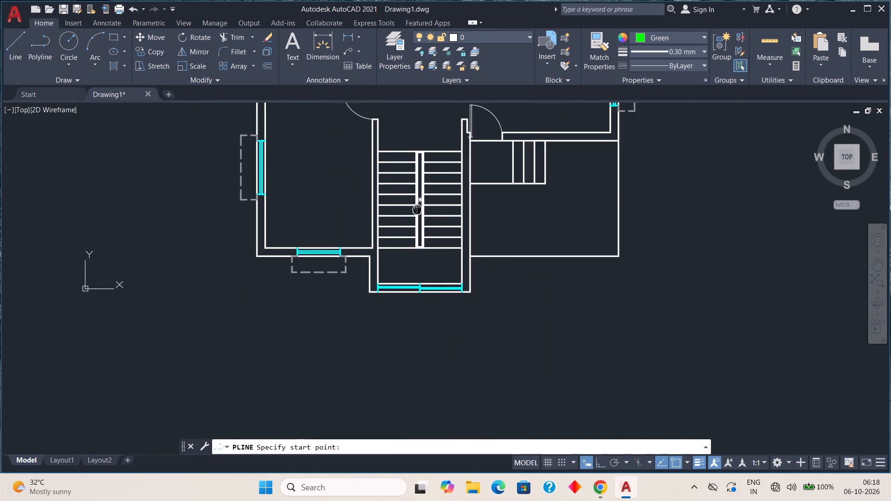
pyautogui.moveTo(417, 209); pyautogui.dragTo(420, 203, button='middle')
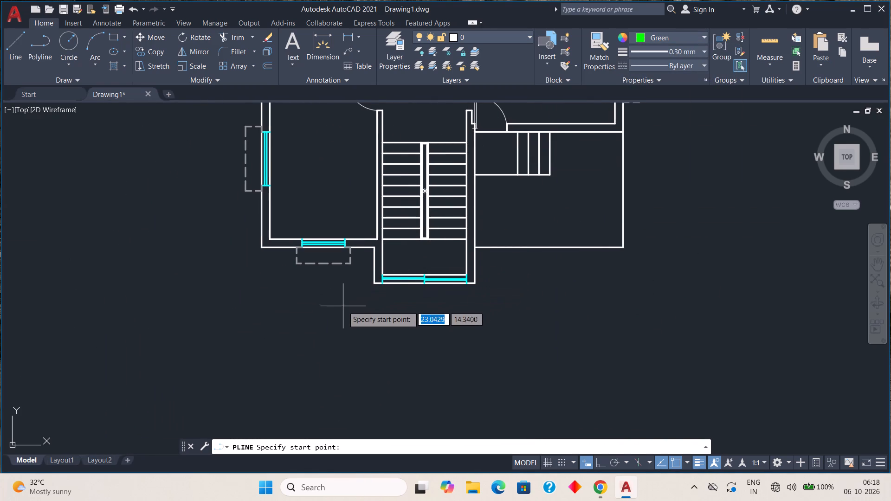
pyautogui.scroll(3, 364, 251)
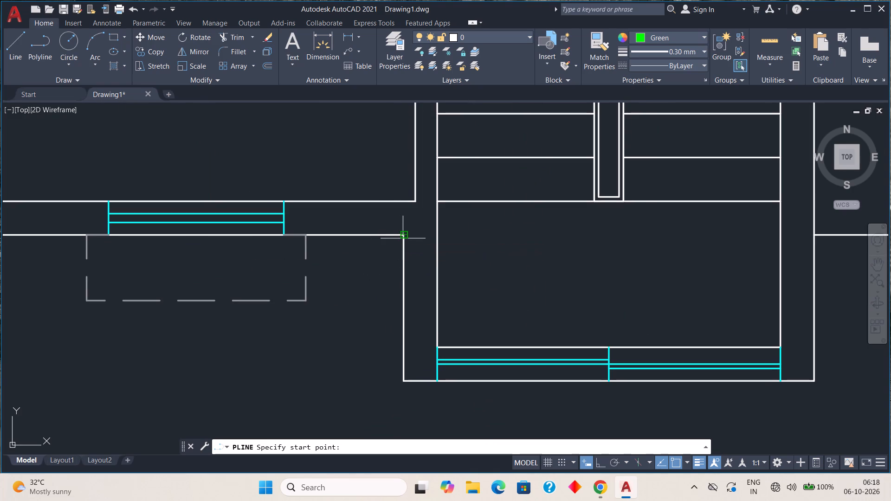
pyautogui.click(400, 240)
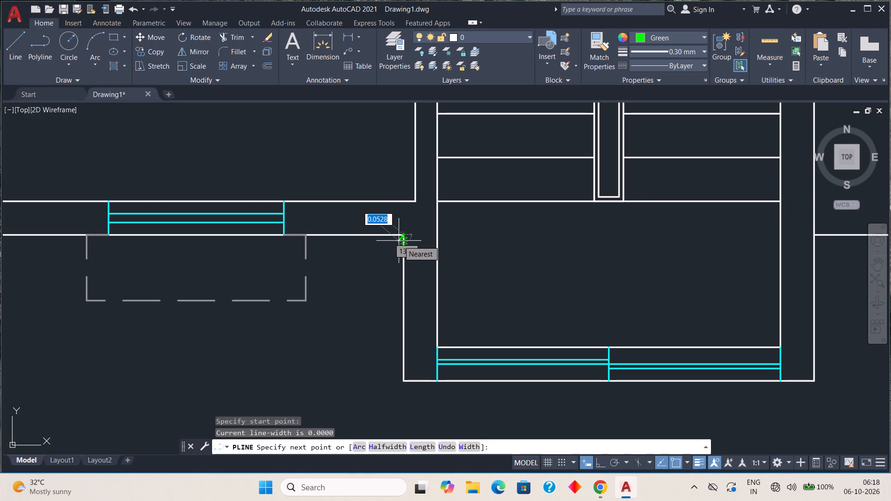
pyautogui.scroll(-1, 239, 238)
pyautogui.moveTo(243, 251); pyautogui.dragTo(470, 249, button='middle')
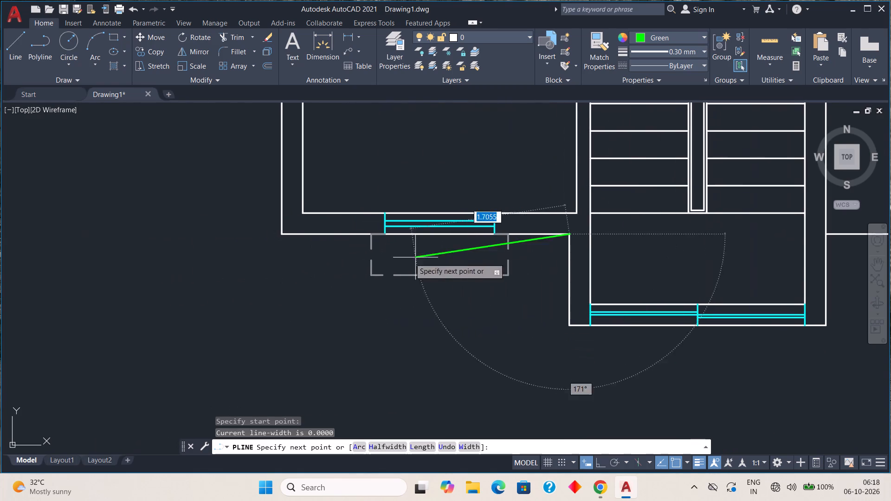
pyautogui.scroll(3, 296, 247)
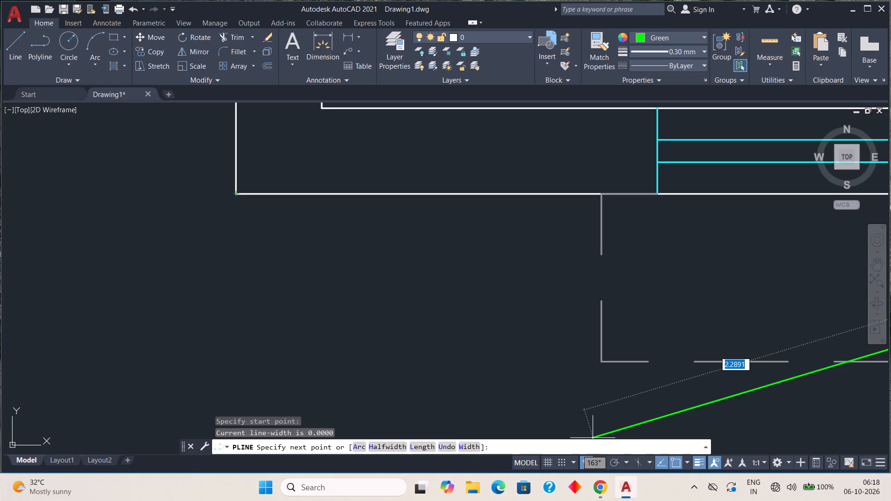
pyautogui.click(603, 458)
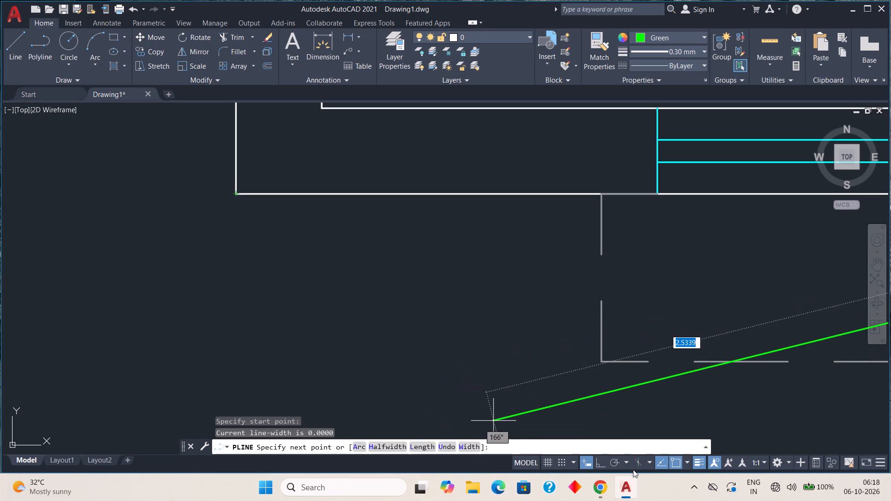
pyautogui.click(603, 463)
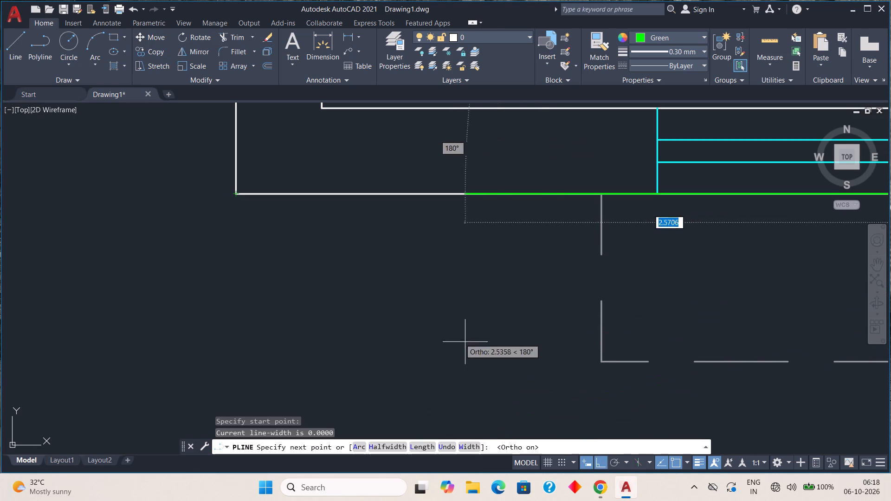
pyautogui.click(234, 193)
# Continue the green polyline about 9.7 up the outer face of the left wall to the plan's upper-left corner.
pyautogui.scroll(-2, 249, 179)
pyautogui.moveTo(250, 151); pyautogui.dragTo(229, 301, button='middle')
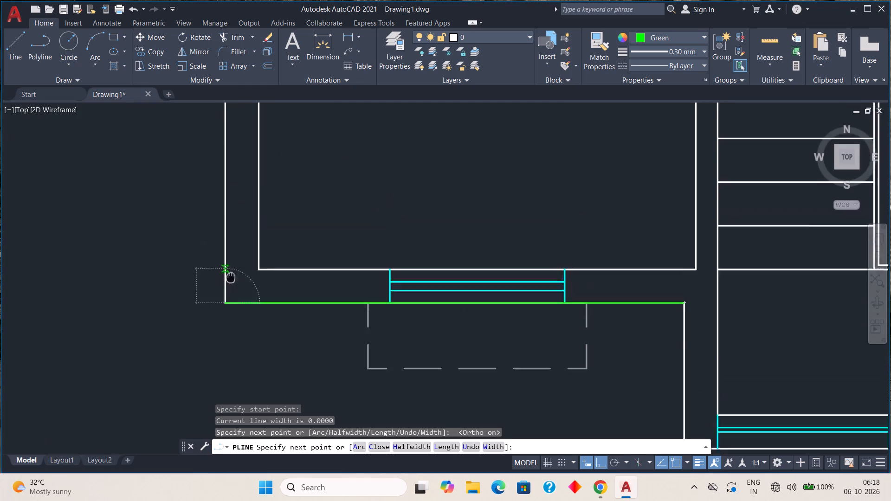
pyautogui.moveTo(229, 301); pyautogui.dragTo(228, 417, button='middle')
pyautogui.scroll(-1, 224, 222)
pyautogui.moveTo(230, 196); pyautogui.dragTo(236, 432, button='middle')
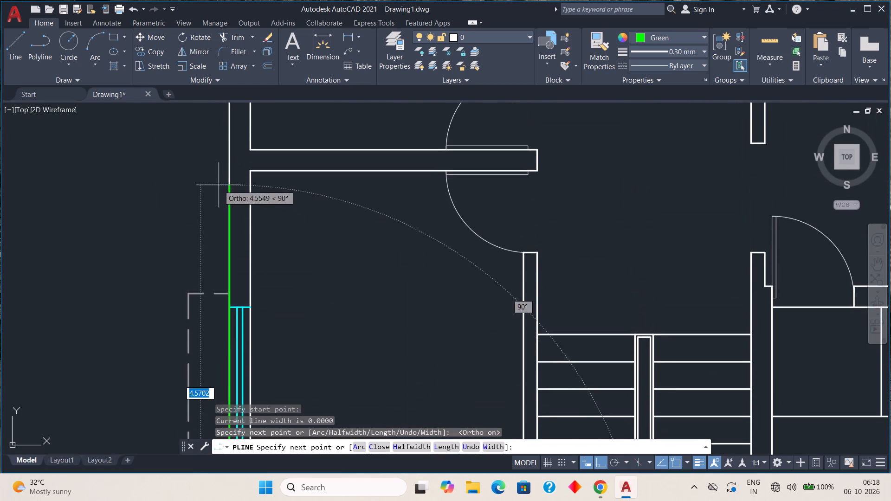
pyautogui.scroll(-2, 220, 182)
pyautogui.moveTo(225, 168); pyautogui.dragTo(218, 344, button='middle')
pyautogui.scroll(4, 216, 176)
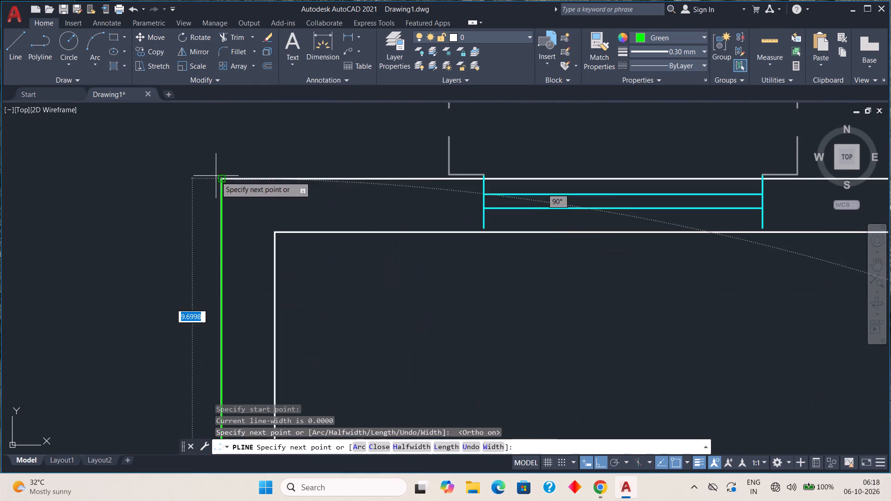
pyautogui.click(222, 182)
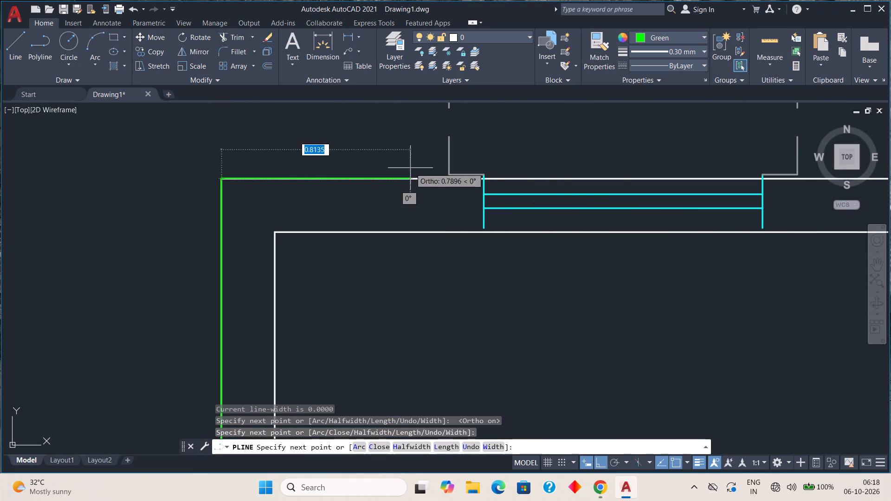
# Trace the upper-left room's outer top wall to the recess and follow the recess side down to its inner corner.
pyautogui.scroll(-2, 644, 172)
pyautogui.moveTo(639, 181); pyautogui.dragTo(326, 224, button='middle')
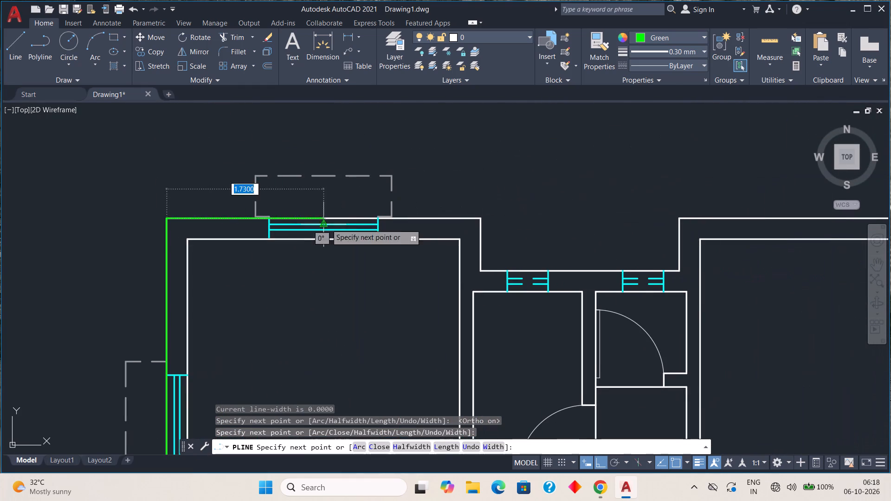
pyautogui.click(481, 220)
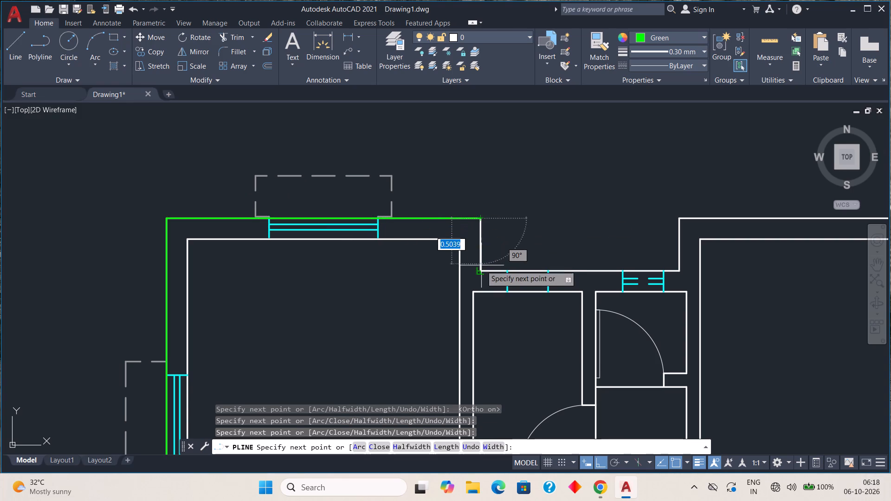
pyautogui.scroll(3, 481, 268)
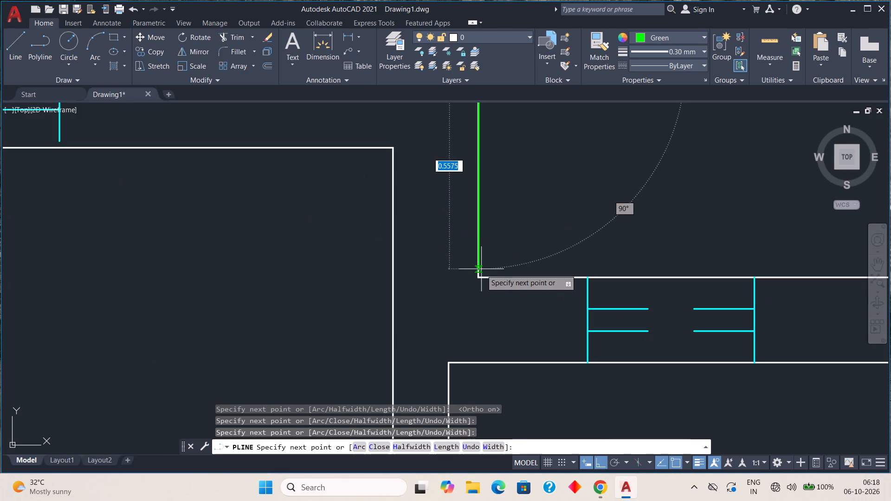
pyautogui.click(481, 280)
# Trace 2.19 across the recess wall above the two small rooms and up to the large room's outer top corner.
pyautogui.scroll(-1, 634, 266)
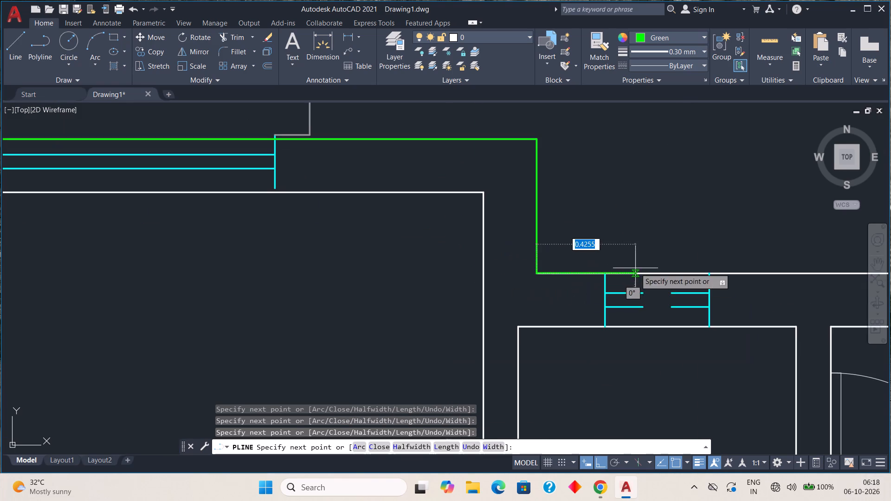
pyautogui.moveTo(624, 275); pyautogui.dragTo(506, 298, button='middle')
pyautogui.scroll(-1, 762, 262)
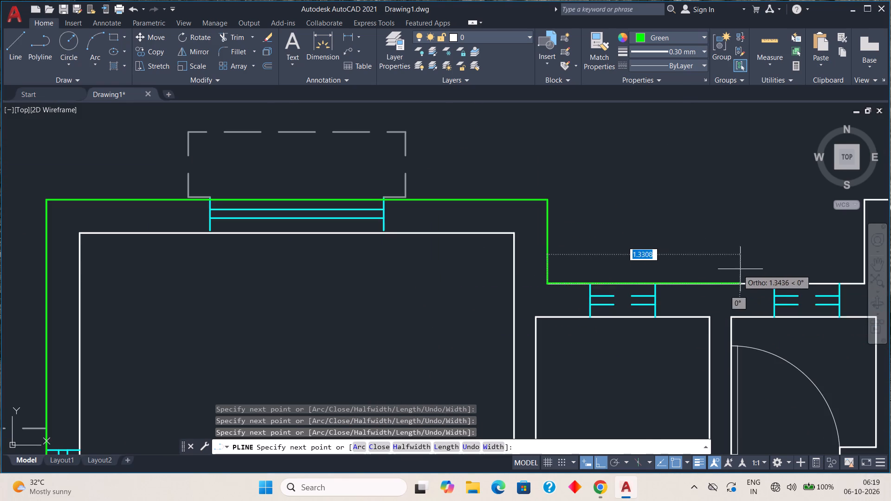
pyautogui.moveTo(695, 280); pyautogui.dragTo(470, 303, button='middle')
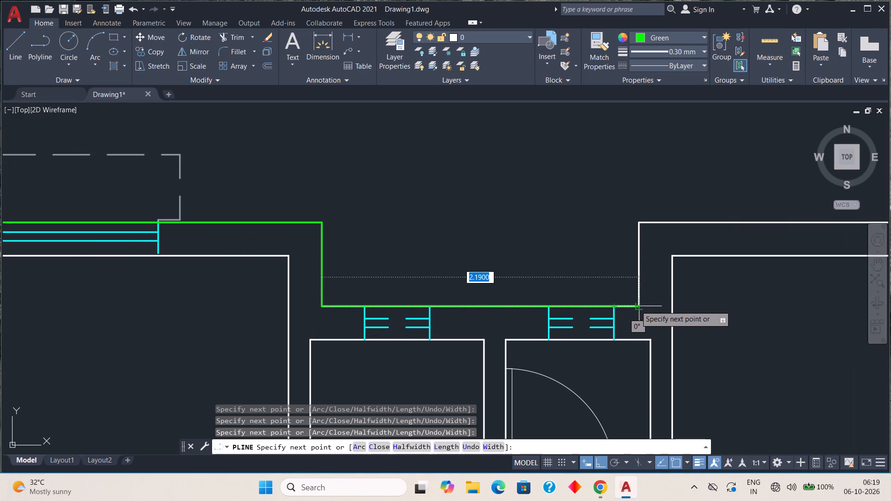
pyautogui.scroll(3, 636, 305)
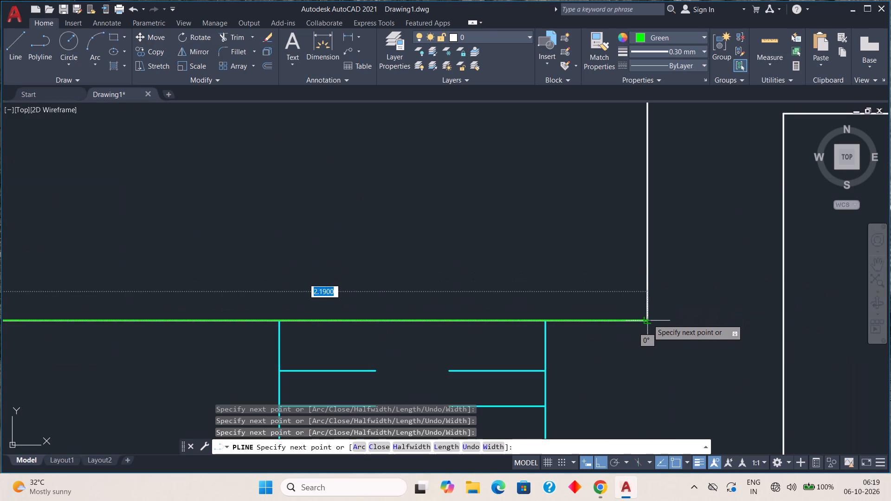
pyautogui.click(648, 319)
pyautogui.scroll(-1, 631, 218)
pyautogui.moveTo(622, 184); pyautogui.dragTo(606, 259, button='middle')
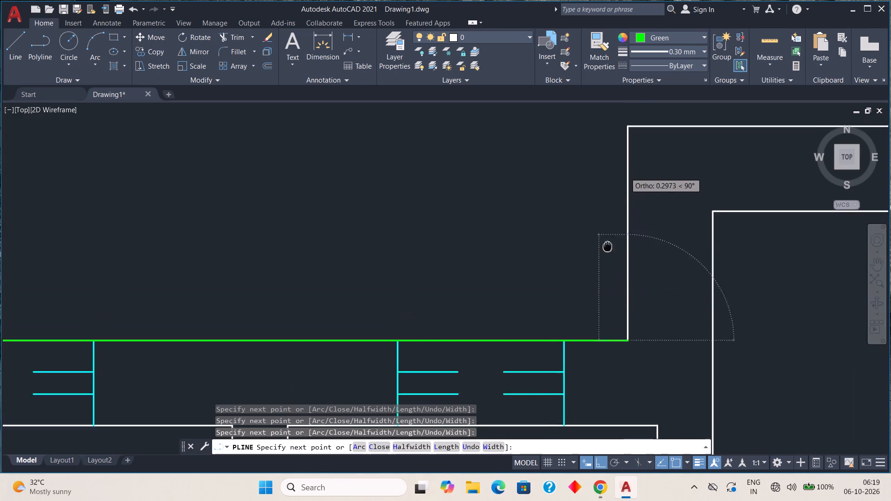
pyautogui.moveTo(606, 259); pyautogui.dragTo(600, 385, button='middle')
pyautogui.click(617, 271)
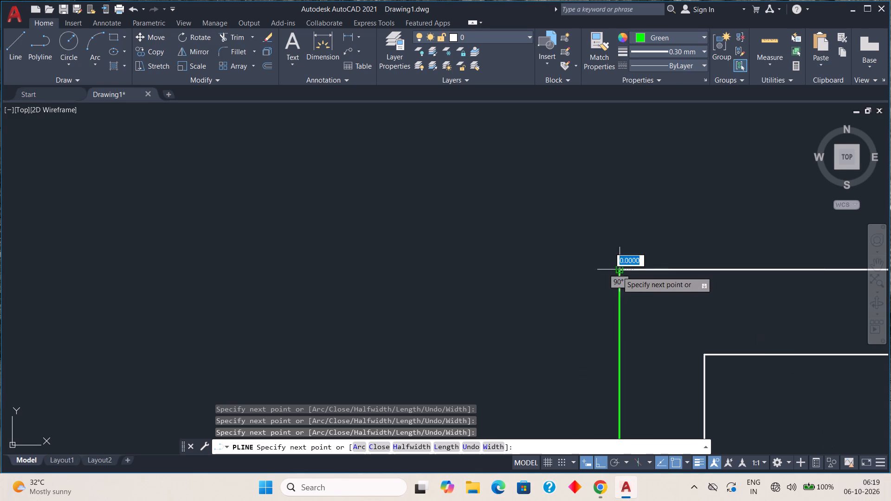
# Trace the large room's outer top wall and continue 9.69 down the right side to the plan's lower-right corner.
pyautogui.scroll(-4, 695, 269)
pyautogui.moveTo(690, 282); pyautogui.dragTo(283, 311, button='middle')
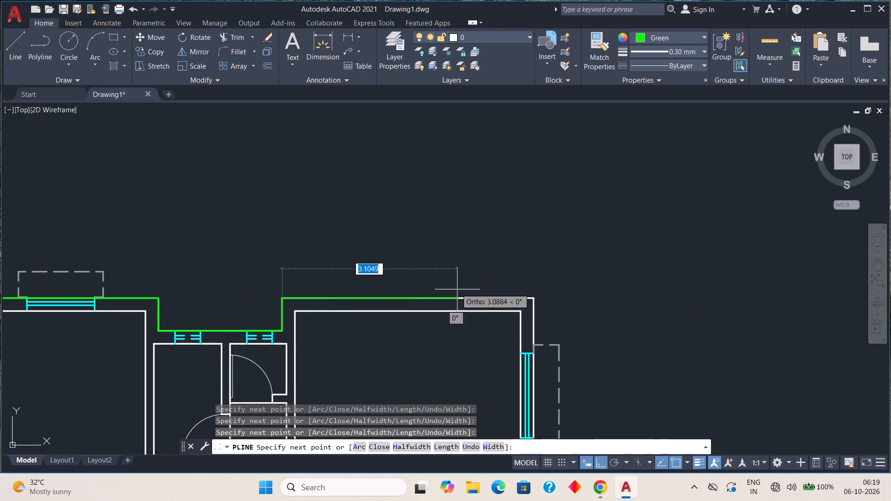
pyautogui.click(533, 295)
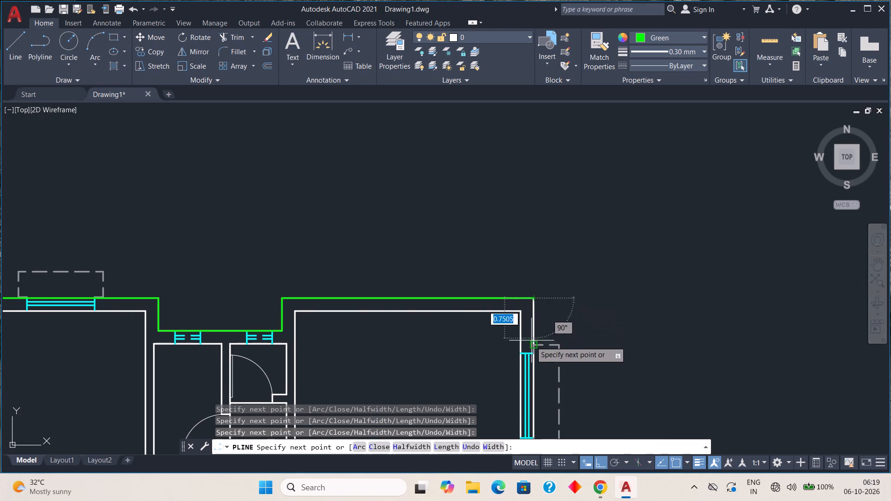
pyautogui.scroll(-3, 530, 368)
pyautogui.moveTo(535, 396); pyautogui.dragTo(494, 185, button='middle')
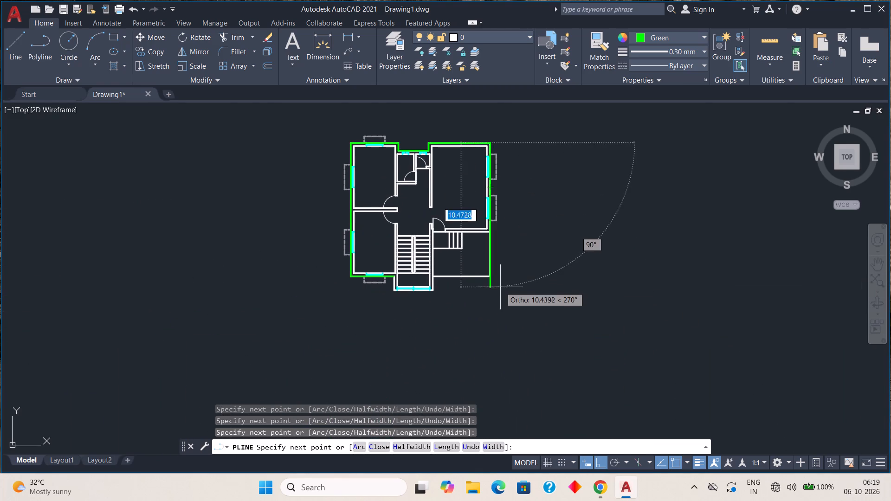
pyautogui.scroll(5, 500, 285)
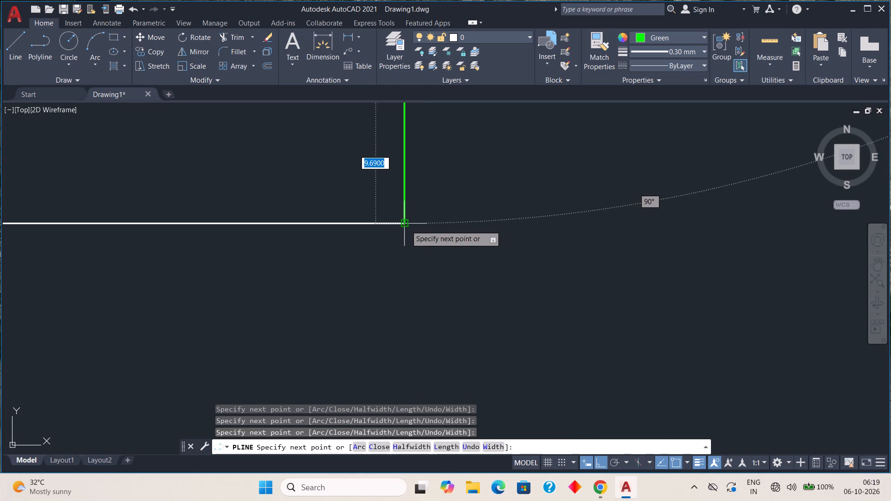
pyautogui.click(406, 225)
# Finish the green polyline along the open entrance area's lower edge to the outer face of the staircase wall.
pyautogui.scroll(-4, 427, 241)
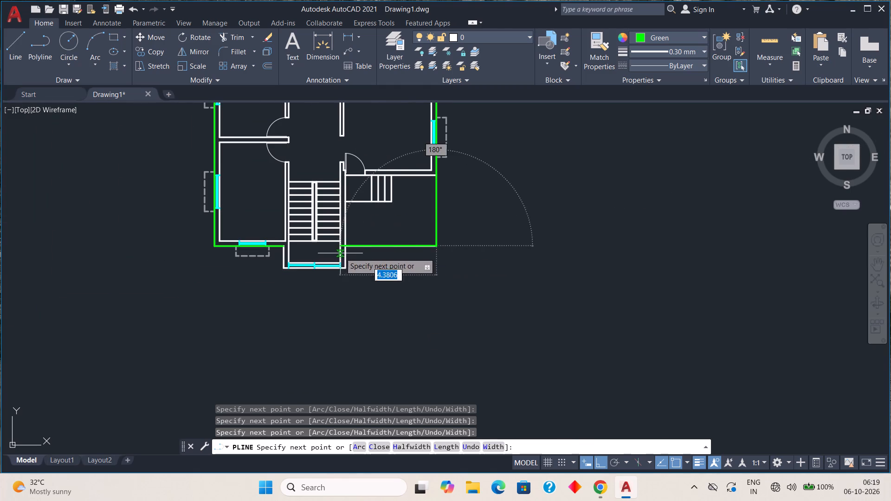
pyautogui.scroll(4, 340, 252)
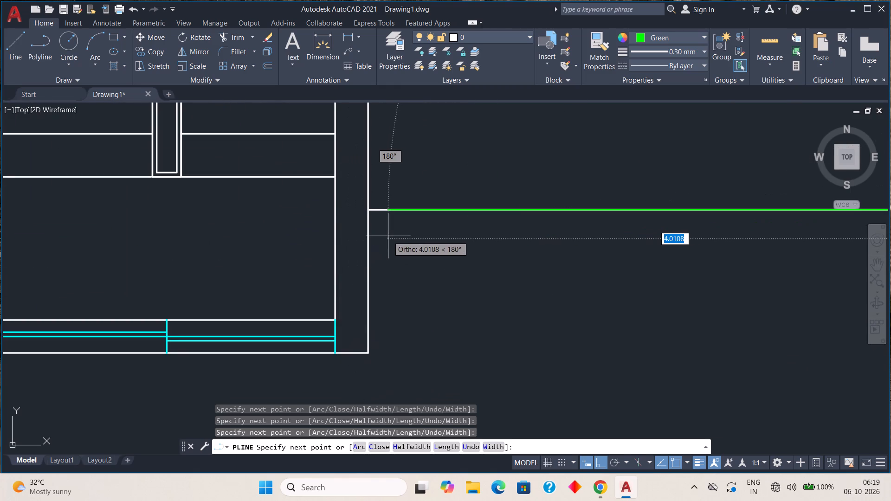
pyautogui.click(371, 209)
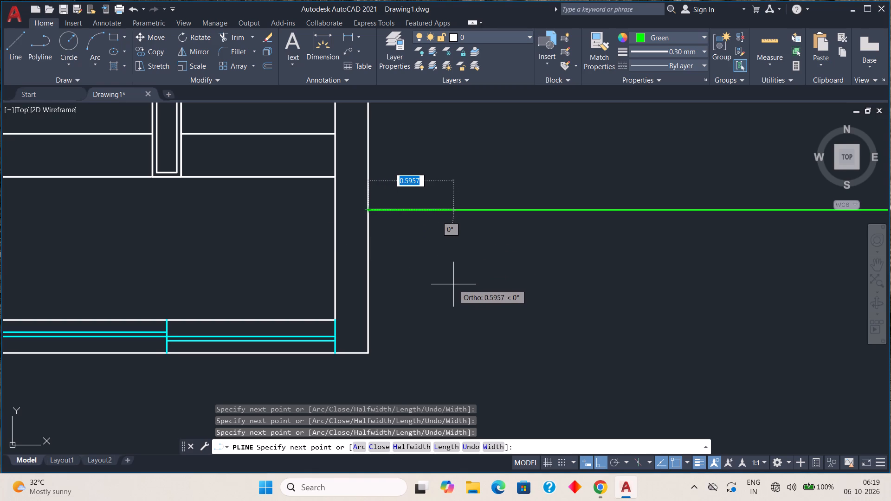
pyautogui.press('Escape')
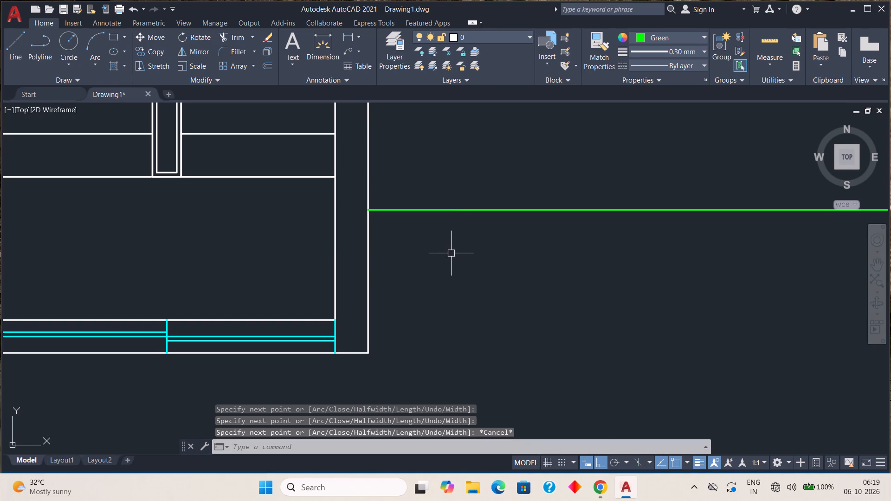
# Offset the green boundary polyline 0.15 to the outside of the building.
pyautogui.press('o')
pyautogui.press('Return')
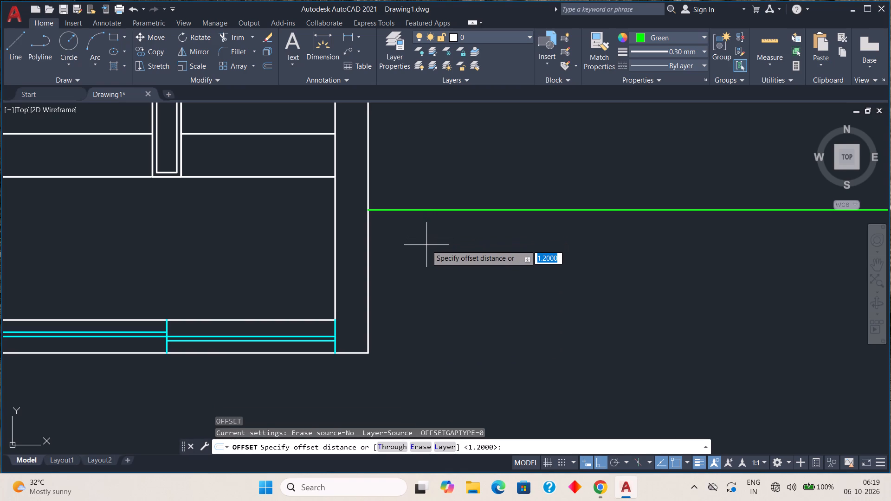
pyautogui.press('.')
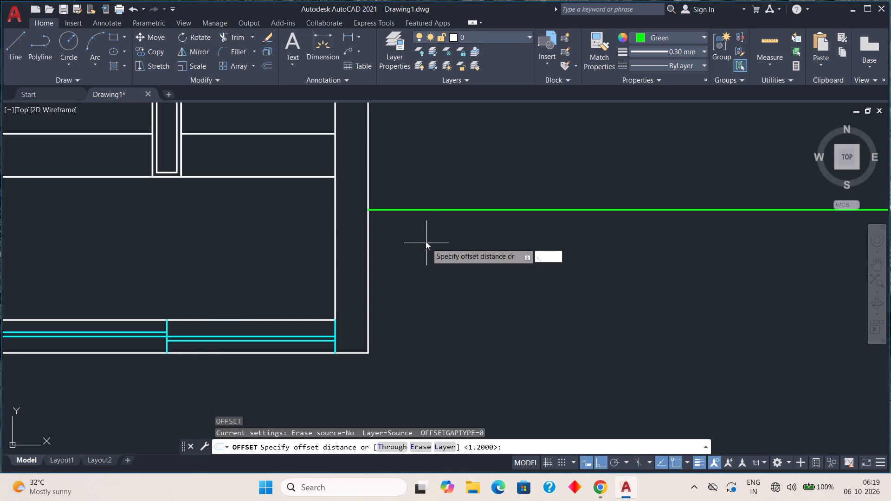
pyautogui.write('15')
pyautogui.press('space')
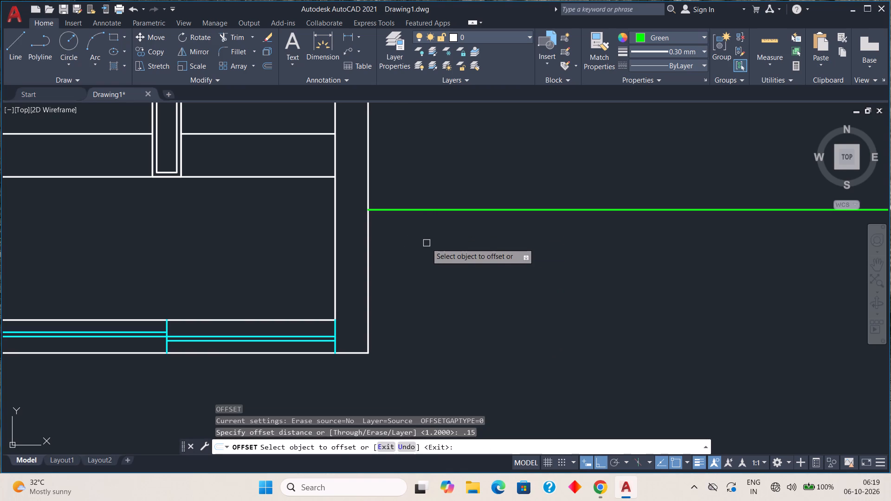
pyautogui.click(427, 211)
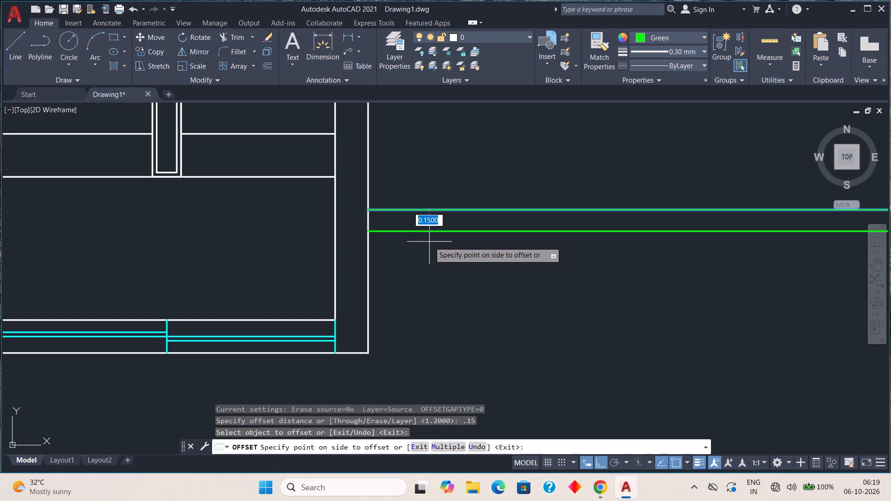
pyautogui.click(429, 243)
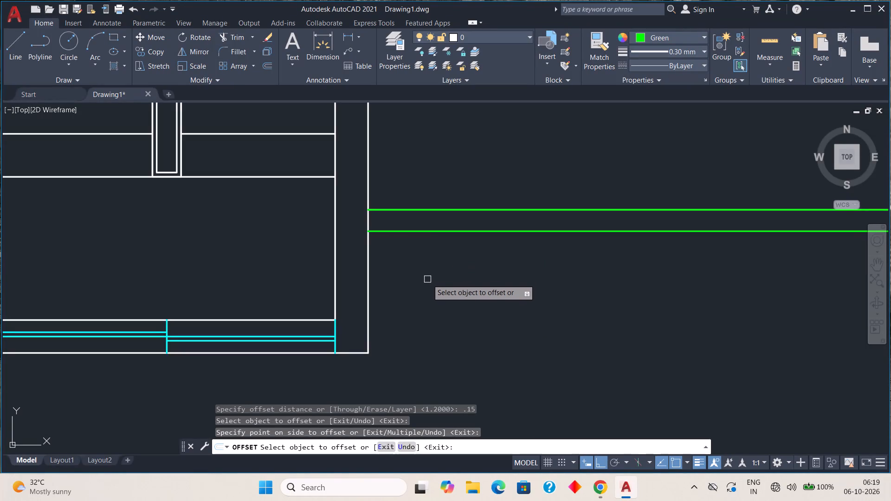
# Offset the original green boundary polyline 0.1 outward, placing a third outline between the two existing ones.
pyautogui.scroll(-4, 424, 274)
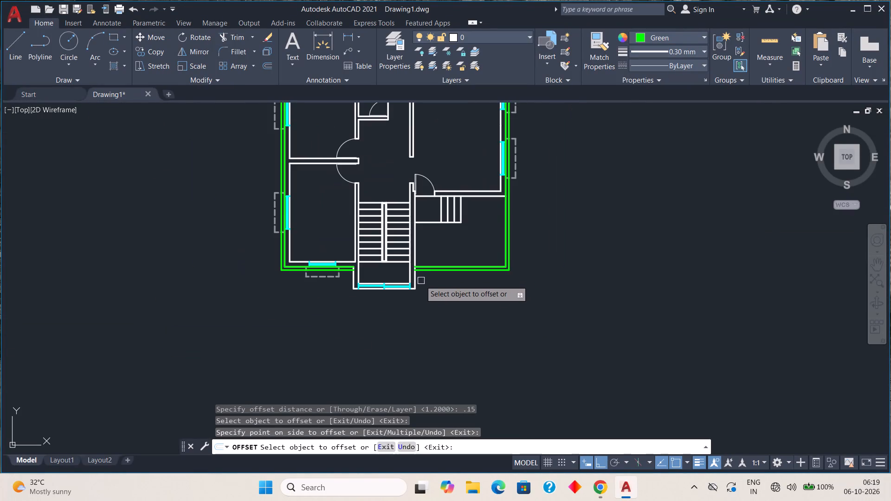
pyautogui.scroll(-1, 418, 288)
pyautogui.moveTo(420, 308); pyautogui.dragTo(421, 321, button='middle')
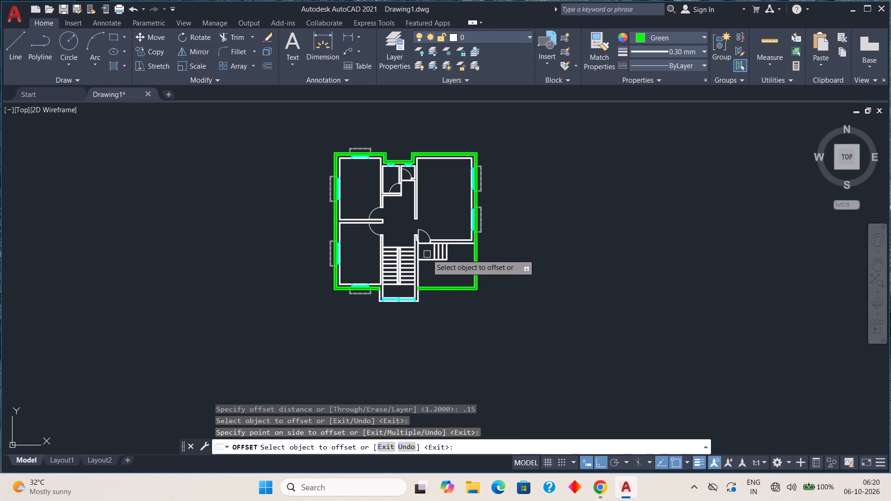
pyautogui.scroll(5, 457, 287)
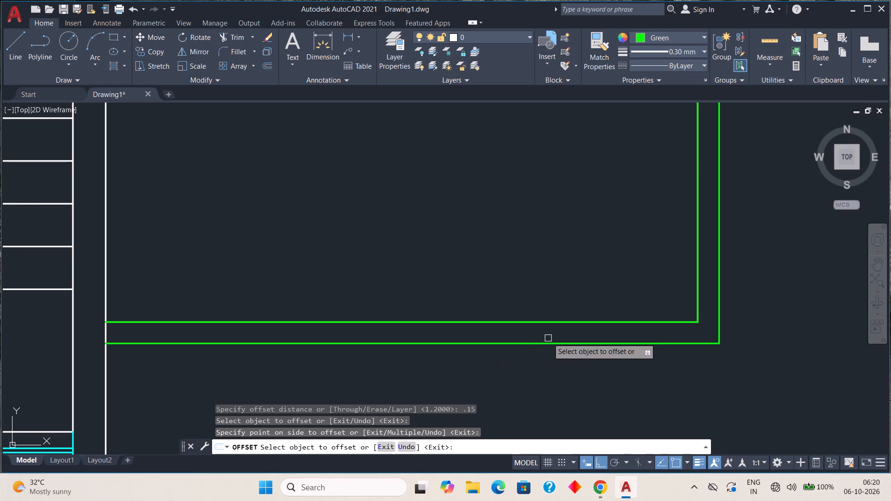
pyautogui.click(696, 290)
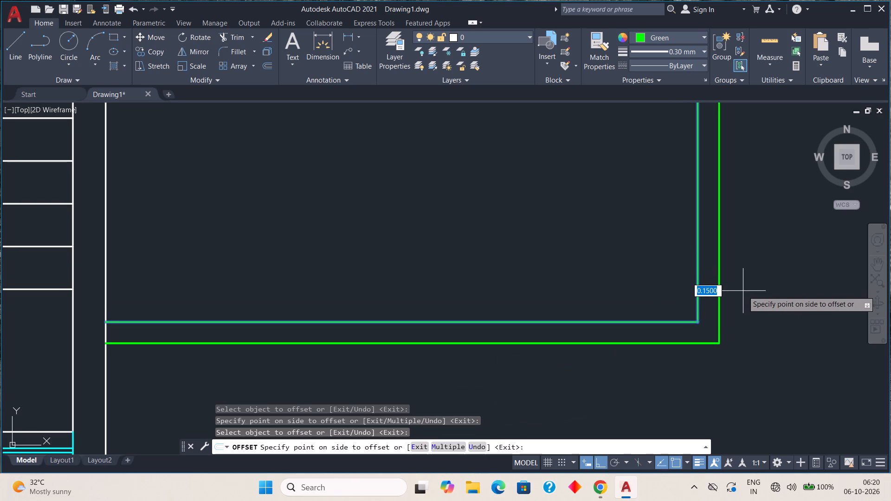
pyautogui.press('.')
pyautogui.write('1')
pyautogui.press('space')
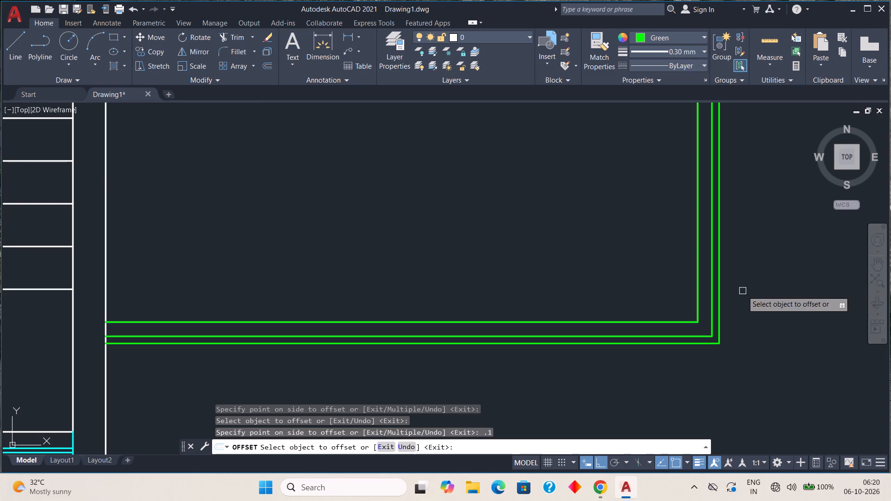
pyautogui.click(743, 297)
pyautogui.press('Escape')
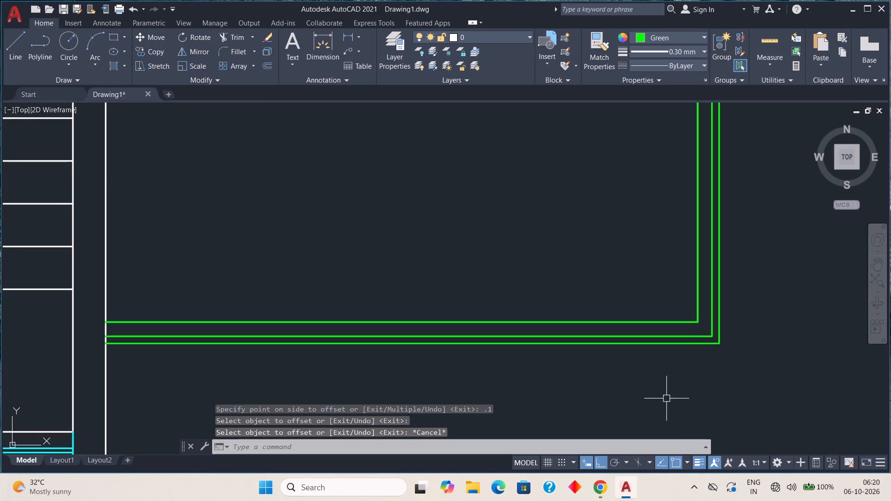
# Offset the outer line of the large room's lower wall 0.1 down into the entrance area.
pyautogui.scroll(-1, 663, 264)
pyautogui.moveTo(645, 237); pyautogui.dragTo(577, 393, button='middle')
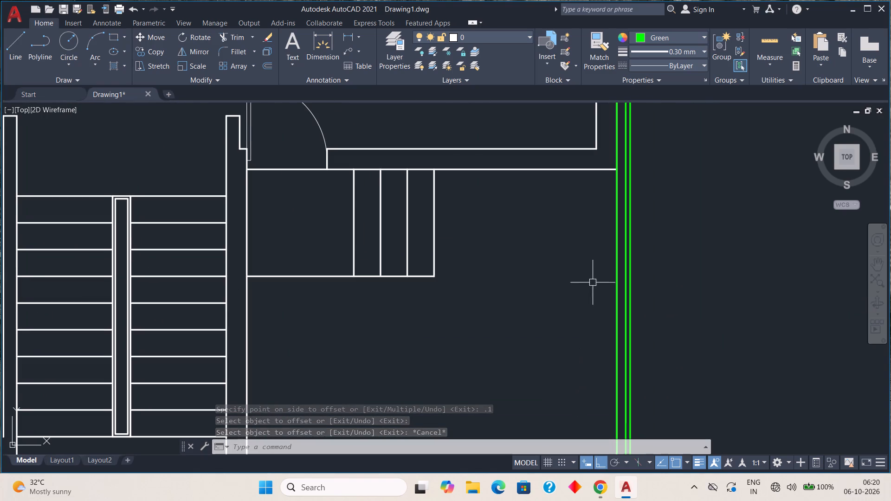
pyautogui.moveTo(587, 246); pyautogui.dragTo(570, 278, button='middle')
pyautogui.moveTo(571, 257); pyautogui.dragTo(562, 274, button='middle')
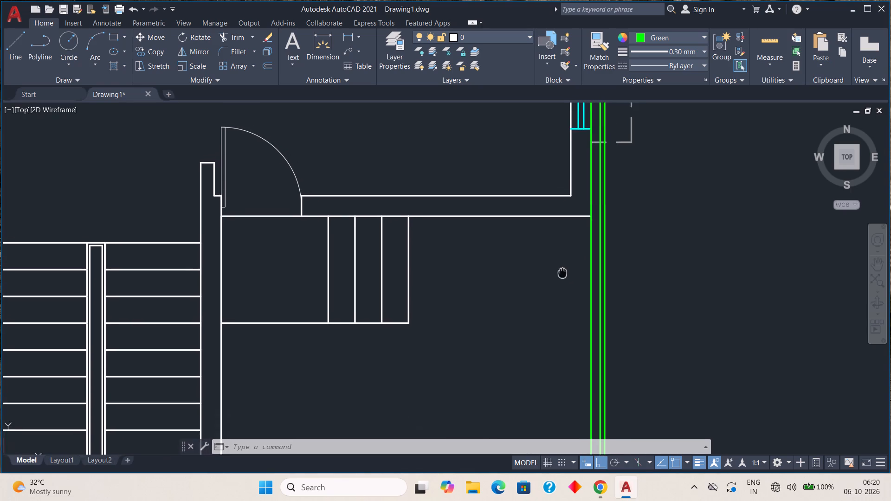
pyautogui.moveTo(562, 274); pyautogui.dragTo(555, 286, button='middle')
pyautogui.press('o')
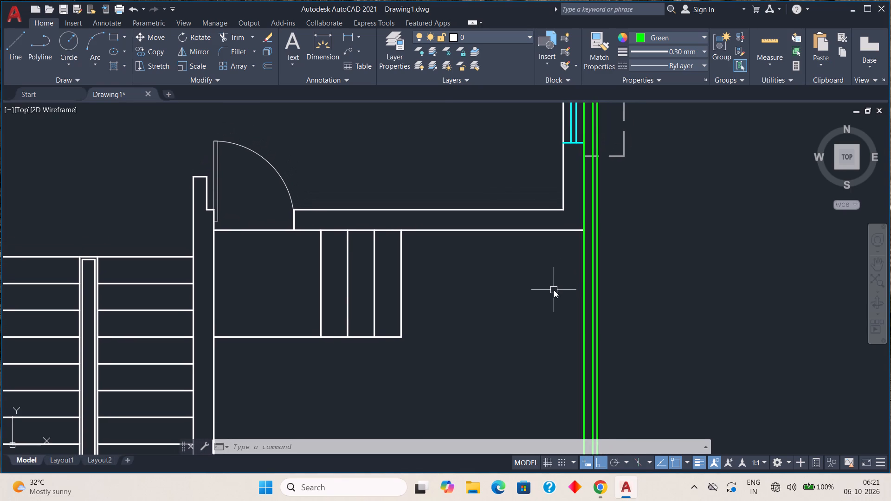
pyautogui.press('Return')
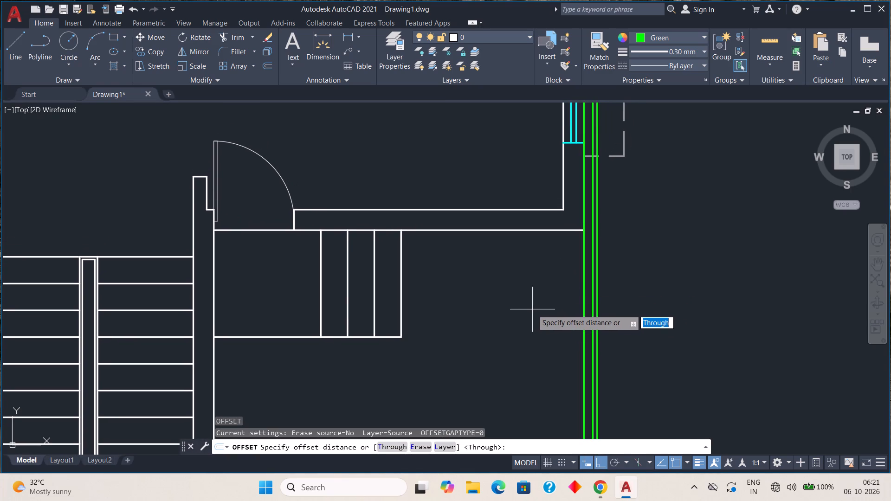
pyautogui.press('.')
pyautogui.press('1')
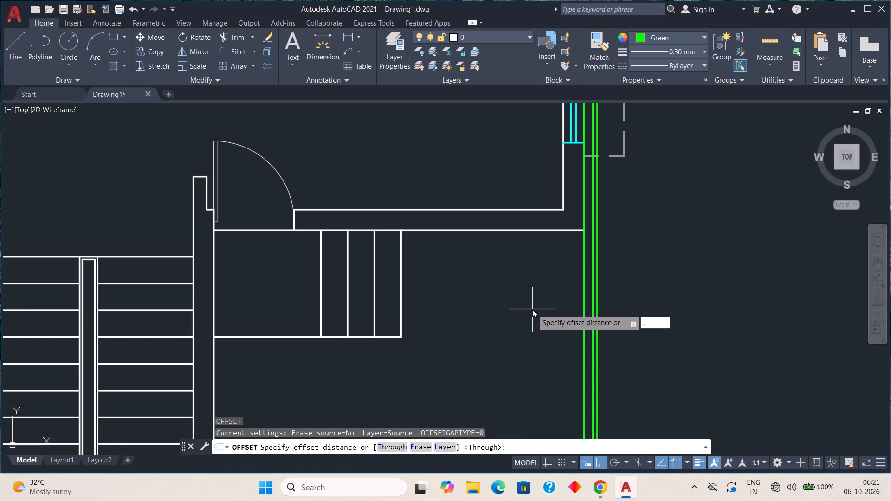
pyautogui.press('space')
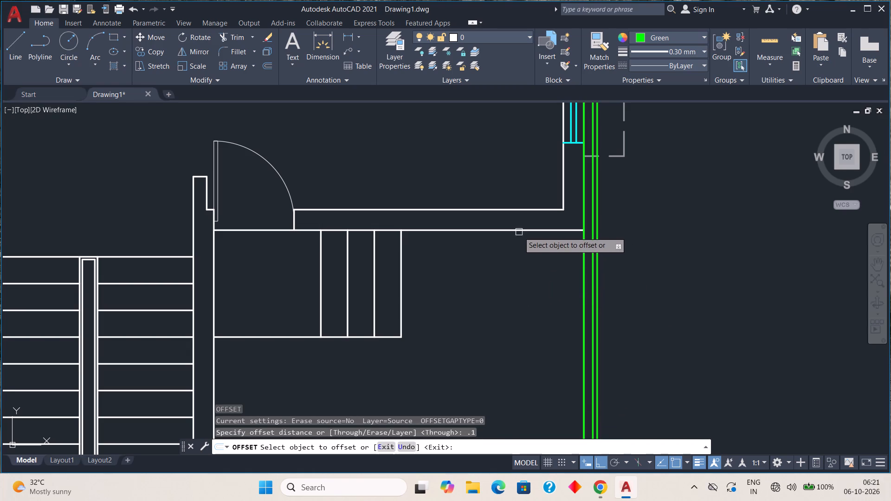
pyautogui.click(519, 231)
pyautogui.click(523, 255)
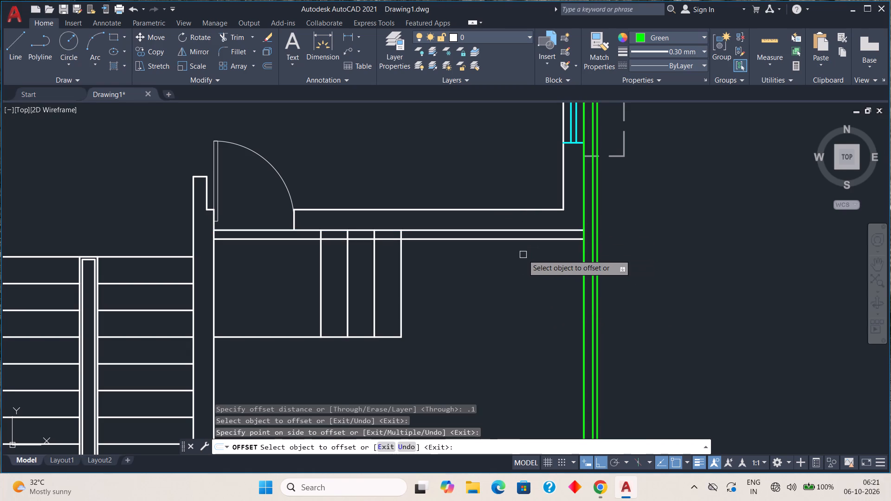
pyautogui.press('Escape')
# Stretch the right end of the offset wall line to the middle green outline.
pyautogui.click(567, 238)
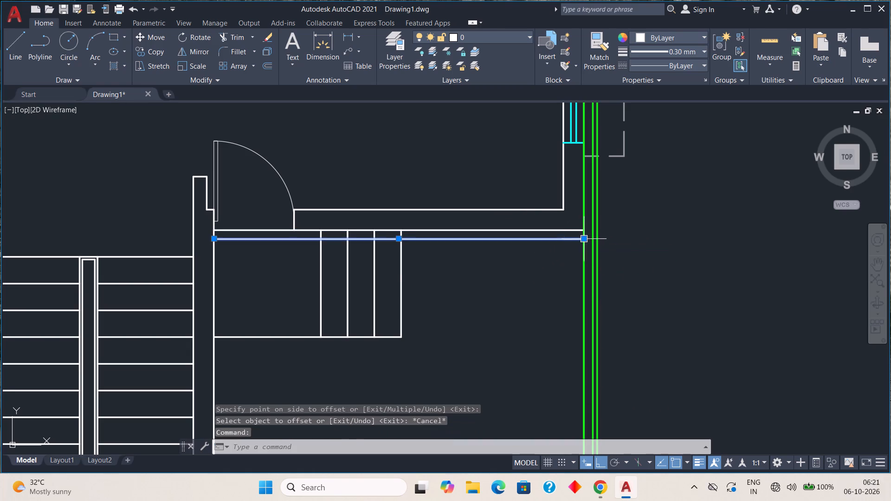
pyautogui.click(586, 238)
pyautogui.scroll(3, 592, 239)
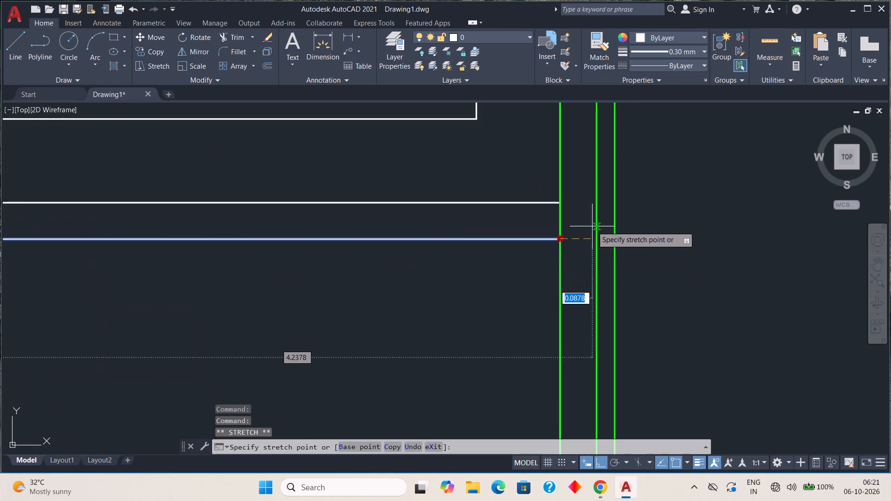
pyautogui.click(594, 240)
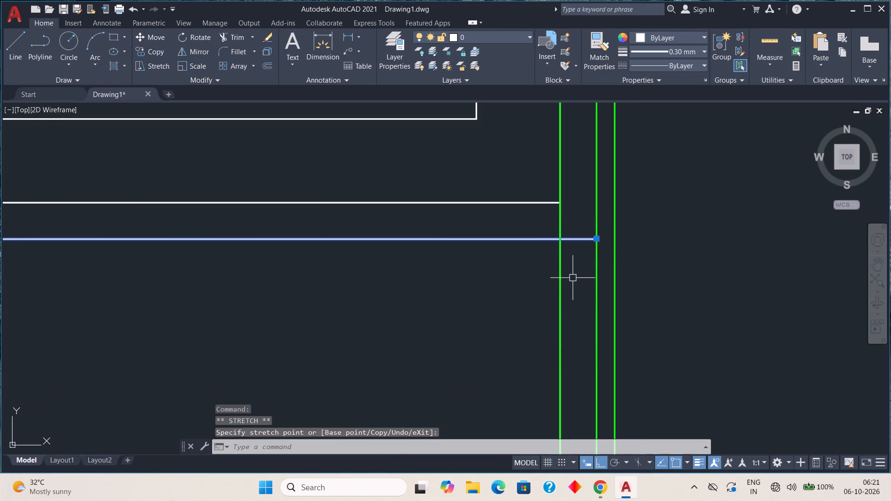
pyautogui.press('Escape')
# Trim the offset wall line where it crosses the three entrance steps and the landing beside the door.
pyautogui.scroll(-1, 569, 281)
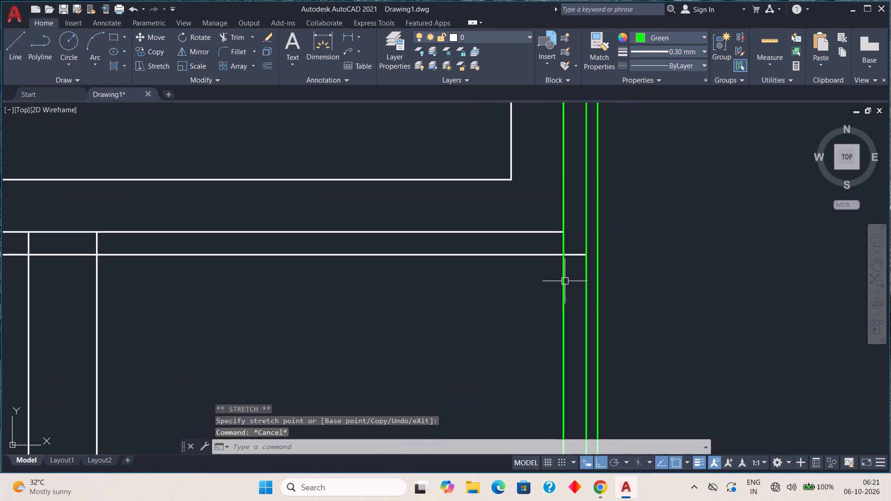
pyautogui.scroll(-1, 560, 284)
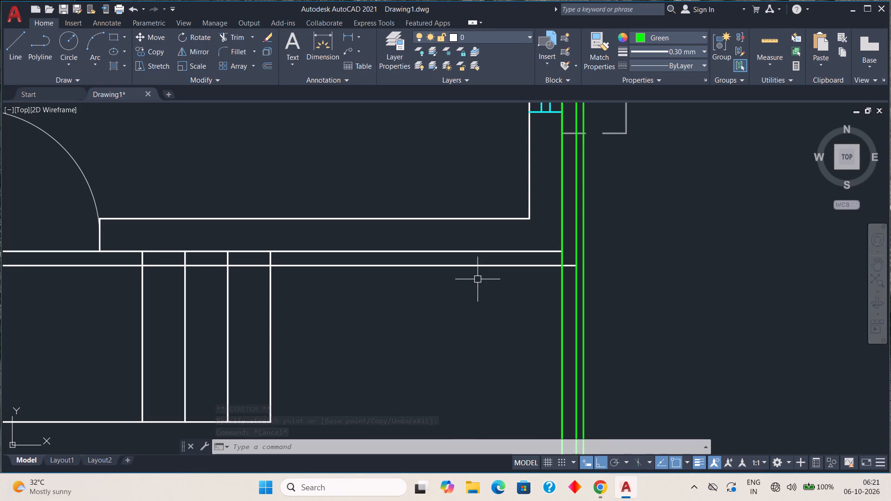
pyautogui.click(230, 35)
pyautogui.click(243, 268)
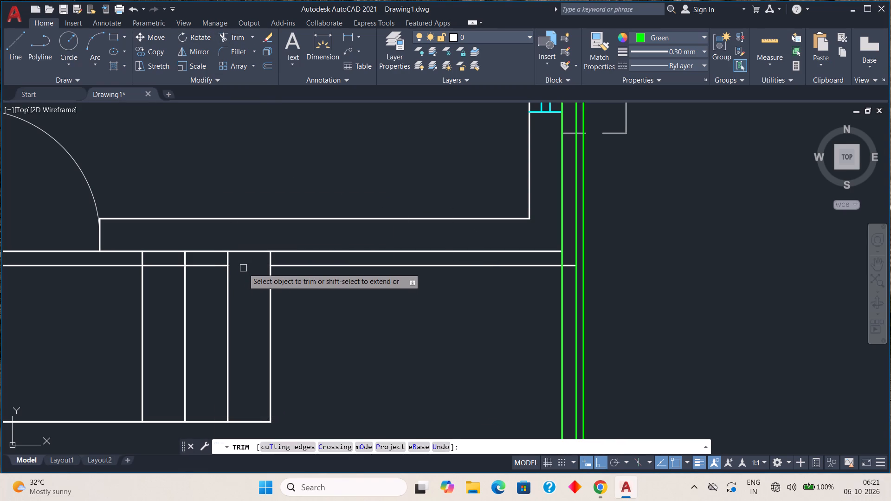
pyautogui.click(207, 266)
pyautogui.click(171, 268)
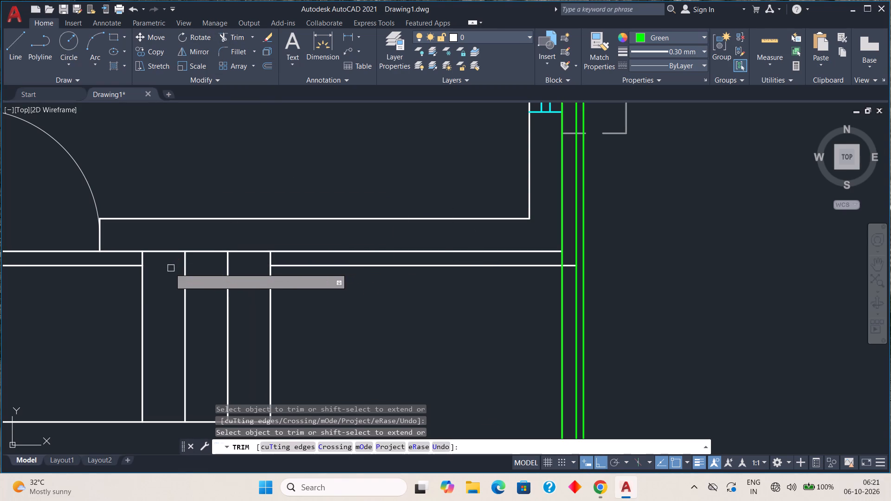
pyautogui.click(103, 266)
pyautogui.scroll(-3, 109, 283)
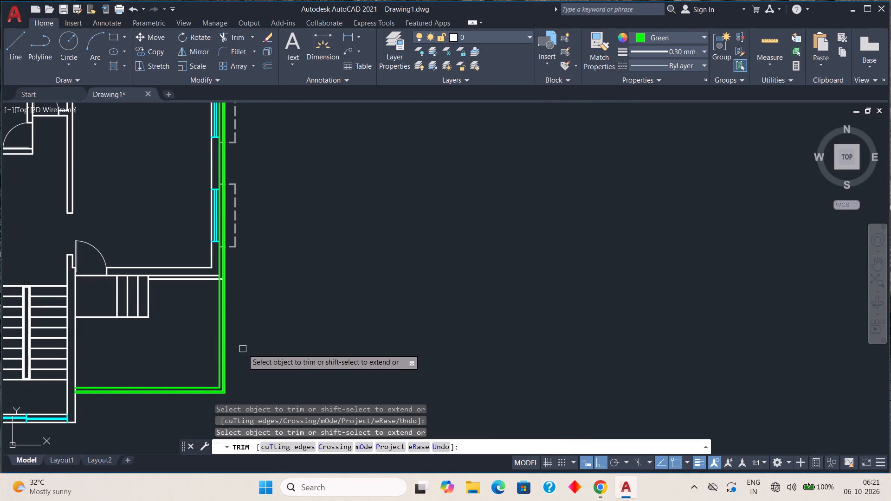
pyautogui.scroll(4, 234, 302)
pyautogui.scroll(-1, 238, 297)
pyautogui.moveTo(240, 298); pyautogui.dragTo(279, 328, button='middle')
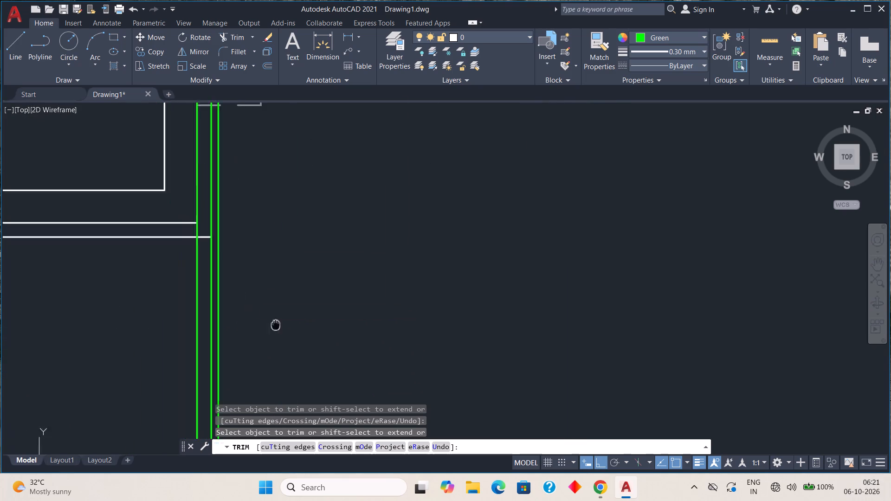
pyautogui.moveTo(279, 328); pyautogui.dragTo(438, 363, button='middle')
pyautogui.press('Escape')
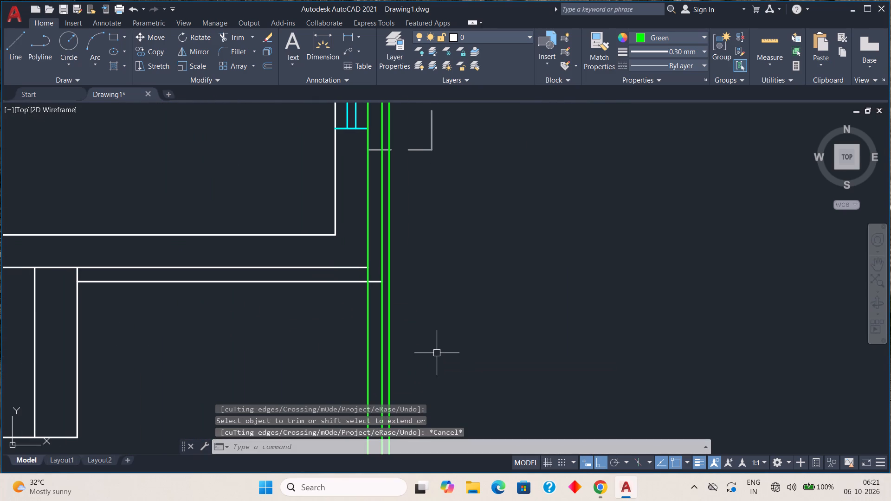
# Fillet the middle green outline with the offset wall line into a sharp corner below the large room.
pyautogui.press('f')
pyautogui.press('space')
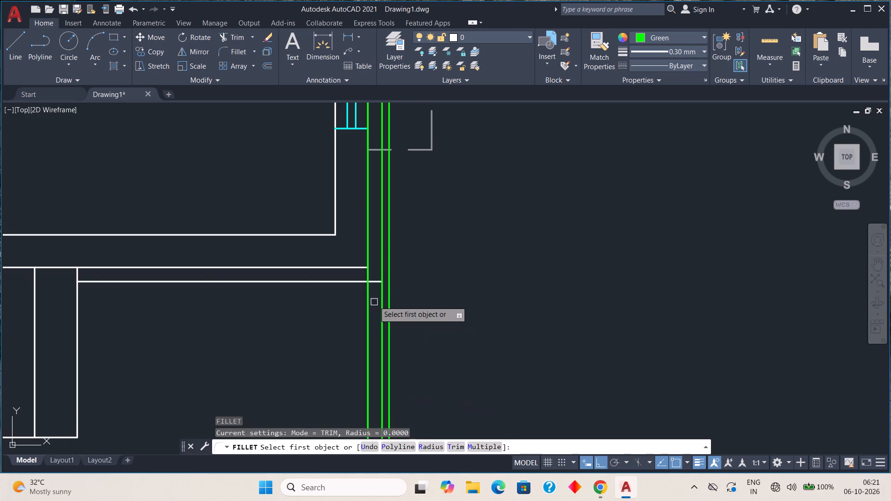
pyautogui.click(381, 268)
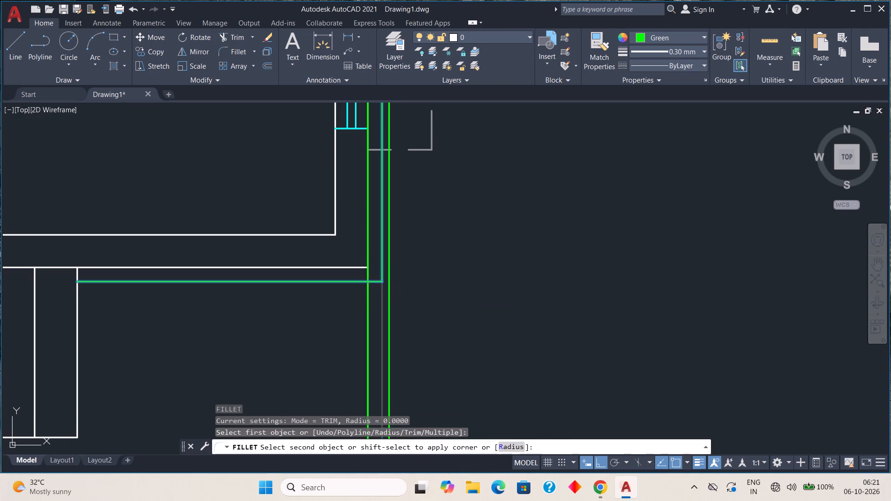
pyautogui.click(373, 282)
pyautogui.scroll(-1, 502, 290)
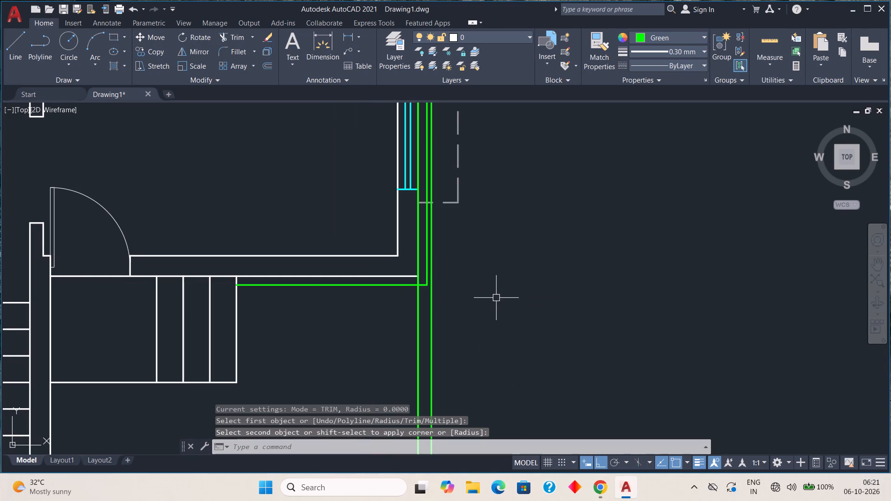
# Delete the innermost green outline that runs along the outer face of the building and entrance-area walls.
pyautogui.press('Escape')
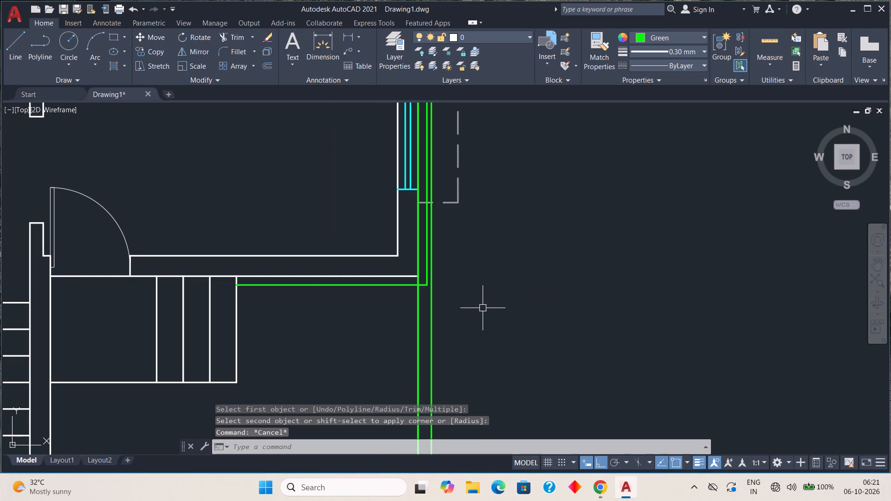
pyautogui.scroll(-2, 469, 311)
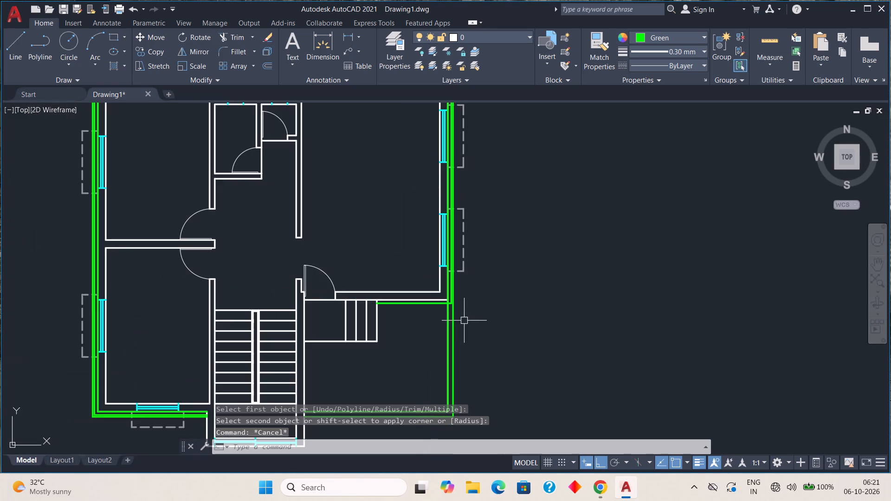
pyautogui.moveTo(463, 361); pyautogui.dragTo(471, 276, button='middle')
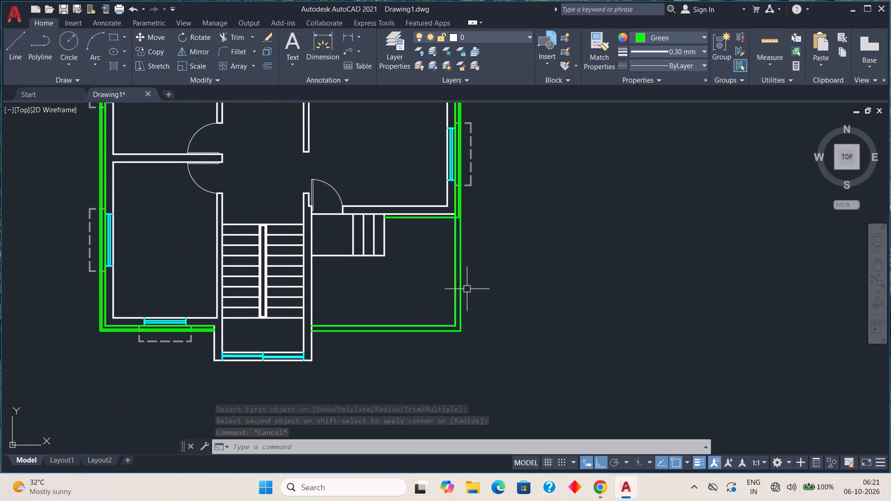
pyautogui.moveTo(408, 258); pyautogui.dragTo(406, 270, button='middle')
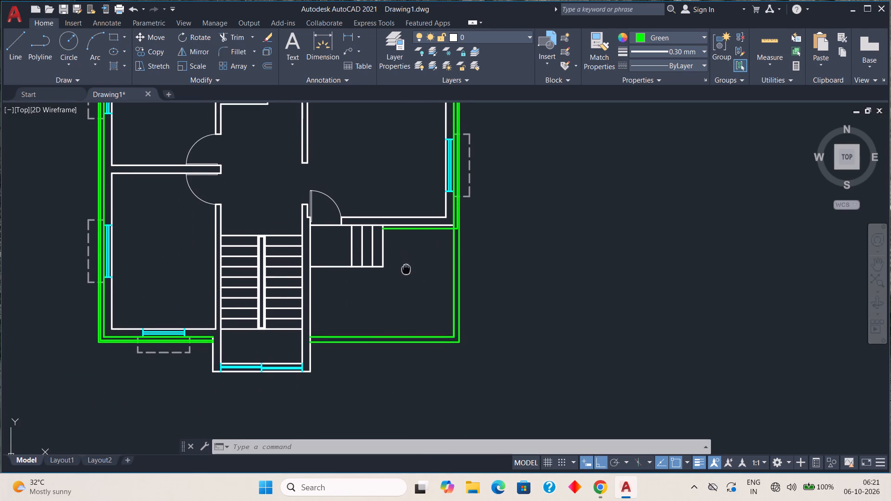
pyautogui.moveTo(406, 270); pyautogui.dragTo(405, 275, button='middle')
pyautogui.moveTo(400, 256); pyautogui.dragTo(396, 276, button='middle')
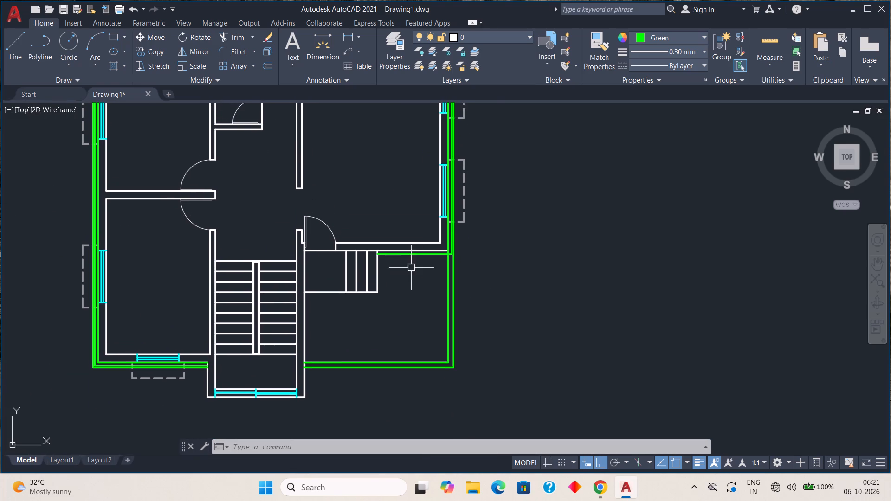
pyautogui.scroll(3, 441, 234)
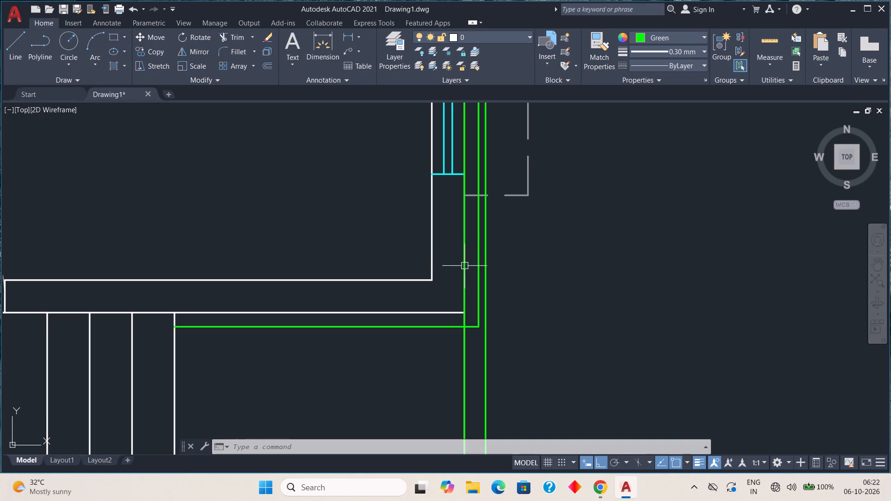
pyautogui.click(466, 266)
pyautogui.scroll(-2, 458, 305)
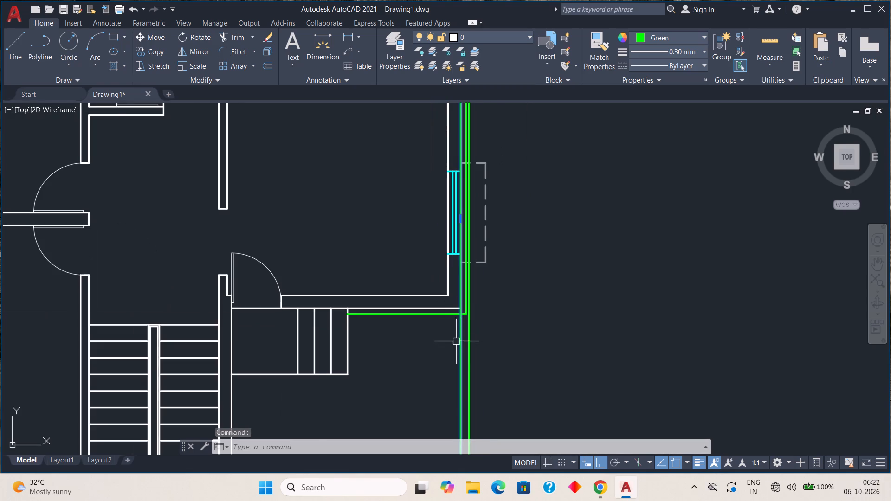
pyautogui.scroll(-1, 463, 367)
pyautogui.moveTo(504, 340); pyautogui.dragTo(498, 364, button='middle')
pyautogui.scroll(2, 489, 345)
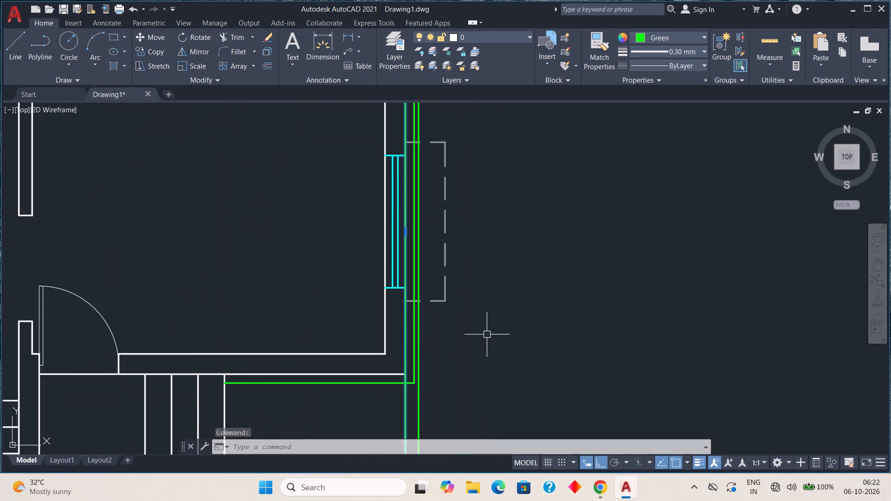
pyautogui.scroll(1, 487, 334)
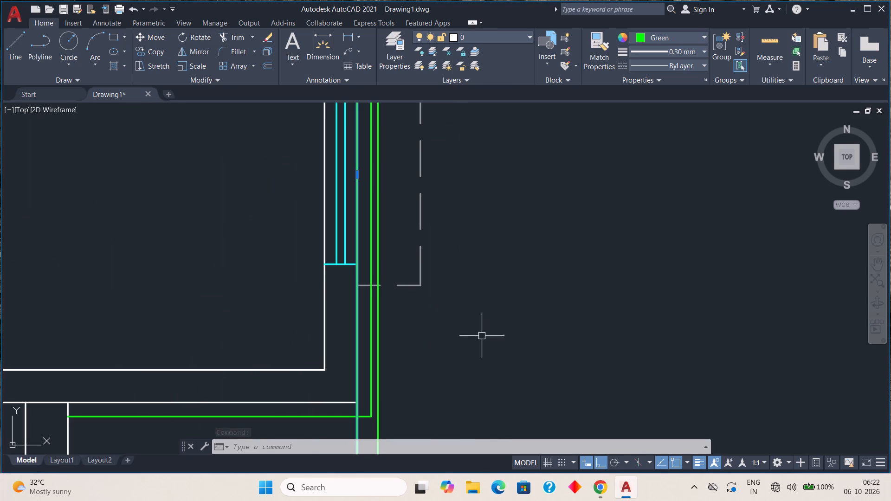
pyautogui.scroll(2, 480, 341)
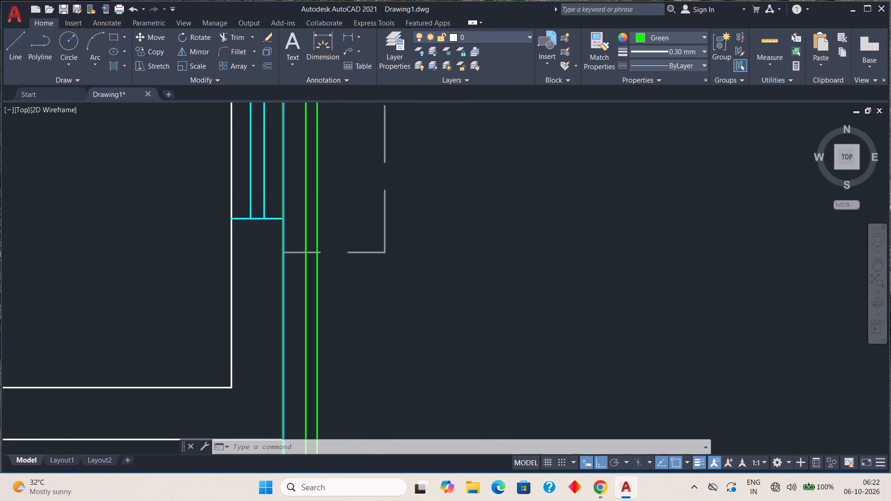
pyautogui.scroll(-1, 389, 308)
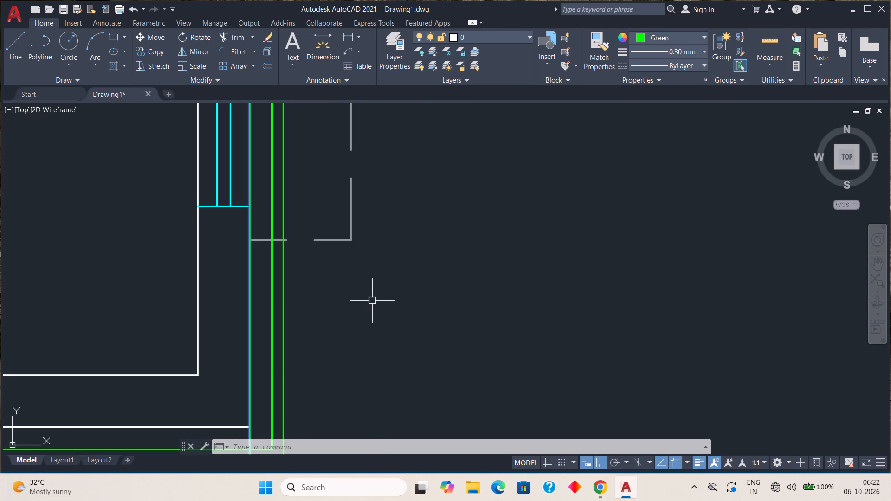
pyautogui.moveTo(377, 308); pyautogui.dragTo(394, 346, button='middle')
pyautogui.press('Delete')
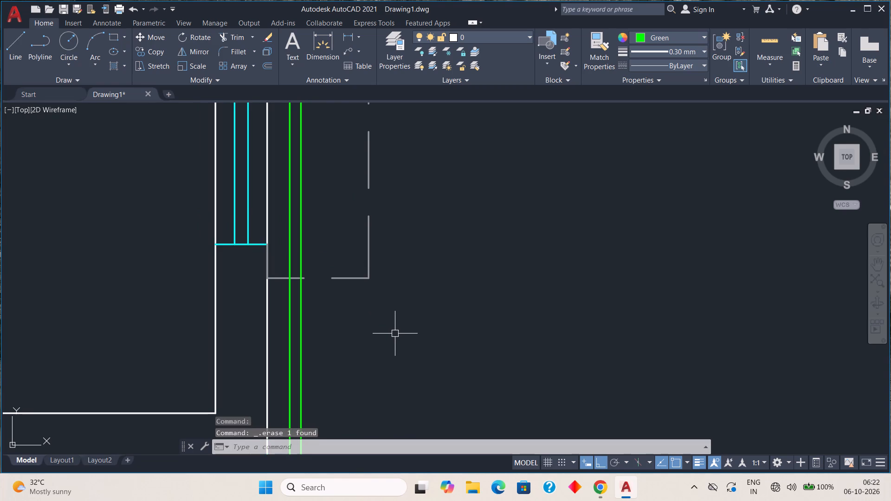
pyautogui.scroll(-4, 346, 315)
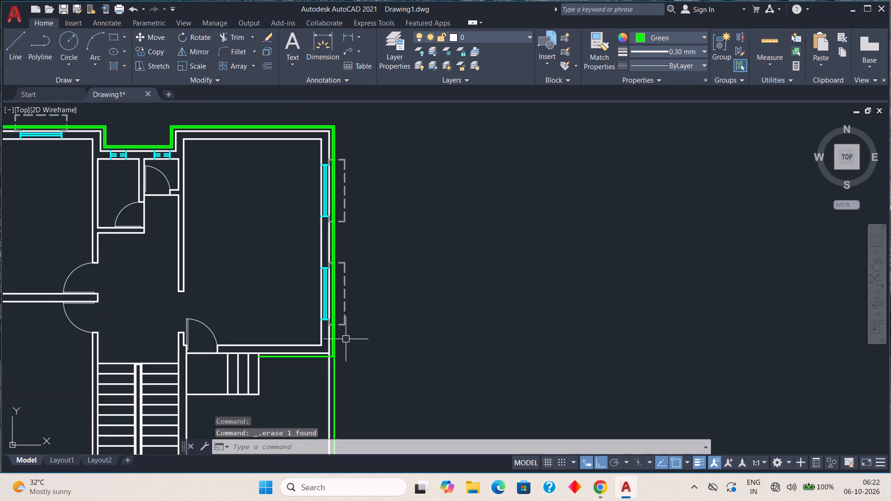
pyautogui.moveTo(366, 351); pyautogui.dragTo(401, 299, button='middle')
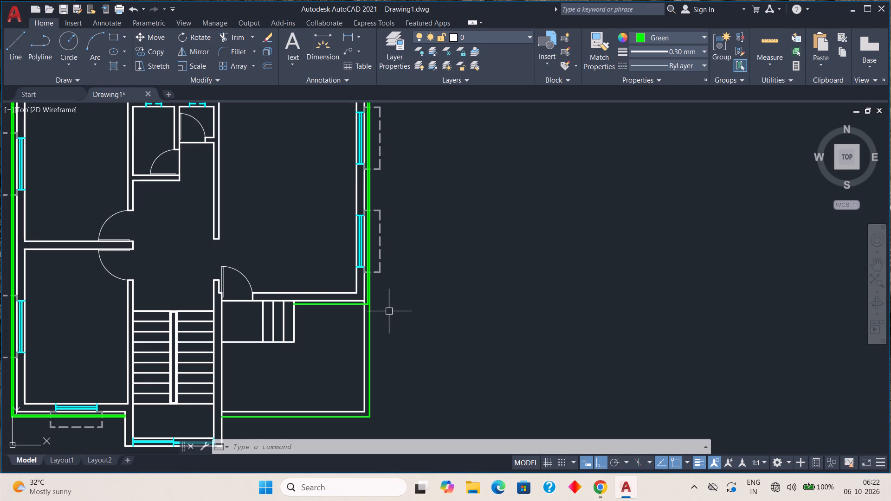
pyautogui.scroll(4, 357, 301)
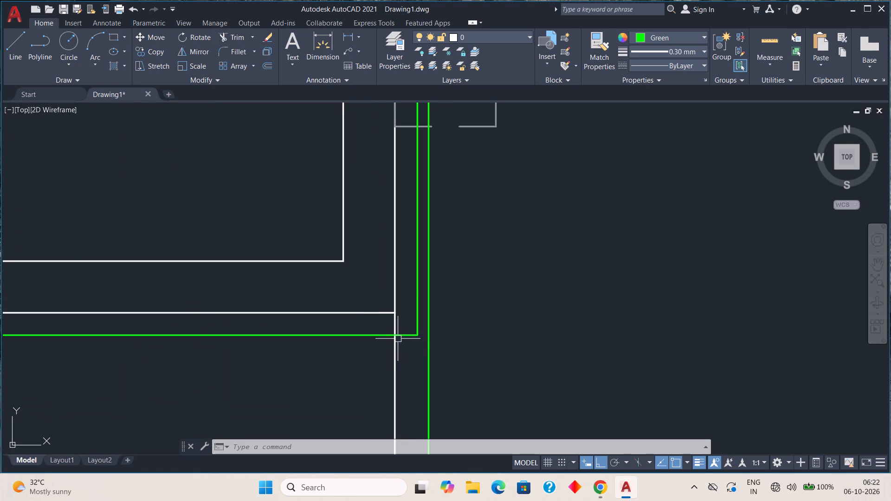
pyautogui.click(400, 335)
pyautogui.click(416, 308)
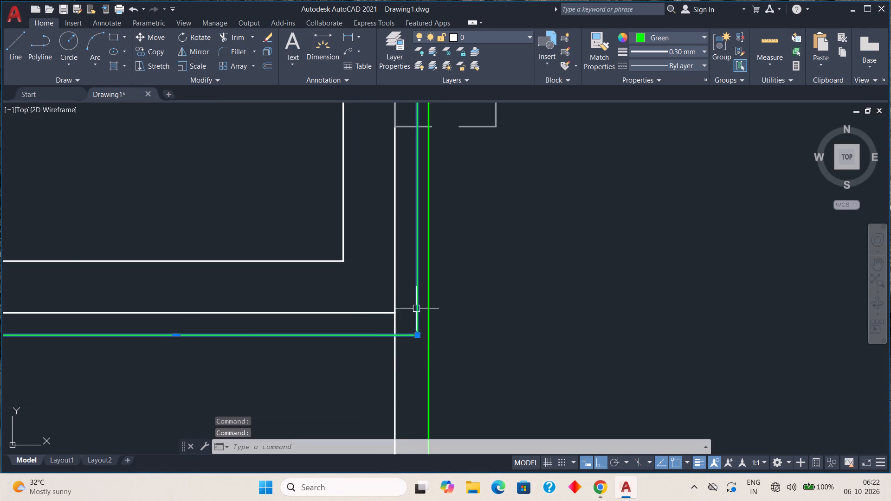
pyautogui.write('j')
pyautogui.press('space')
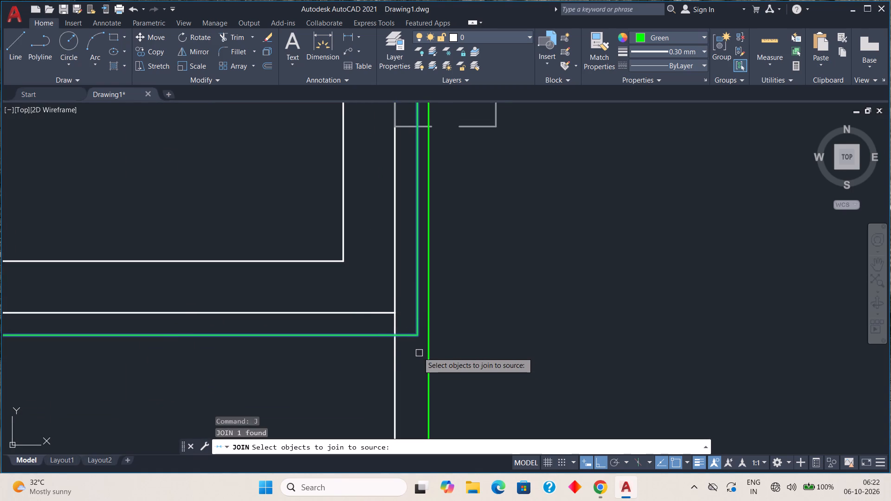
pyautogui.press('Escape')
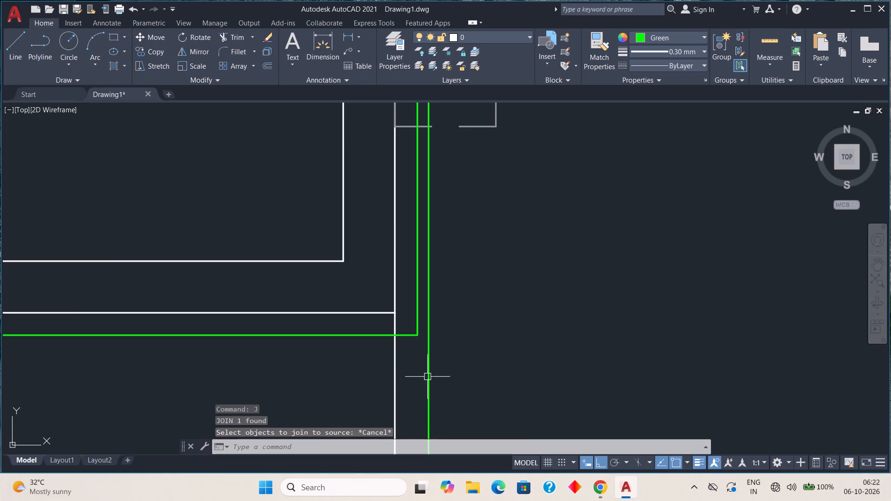
# Change the outermost green outline to the HIDDEN linetype and recolour it dark grey (99,100,102).
pyautogui.click(428, 375)
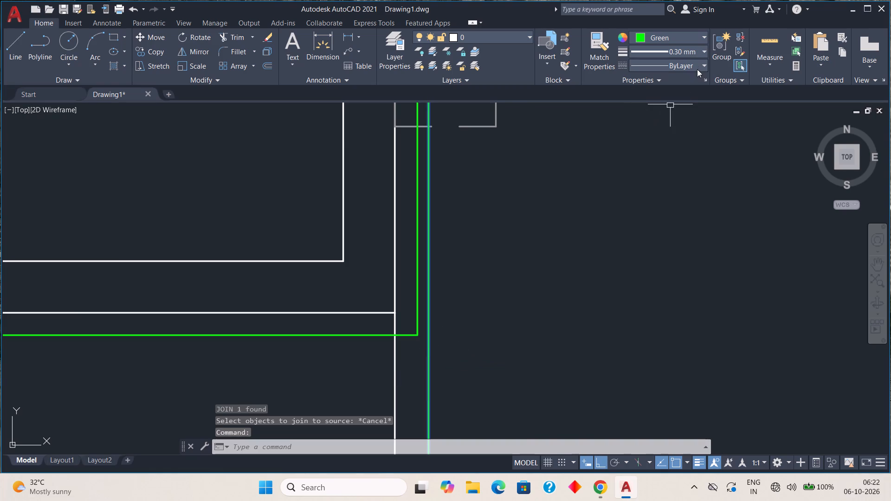
pyautogui.click(699, 64)
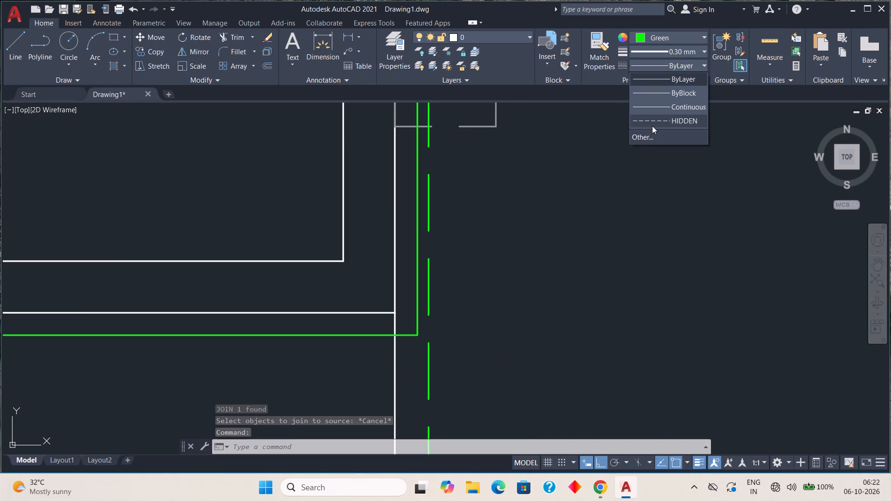
pyautogui.click(653, 122)
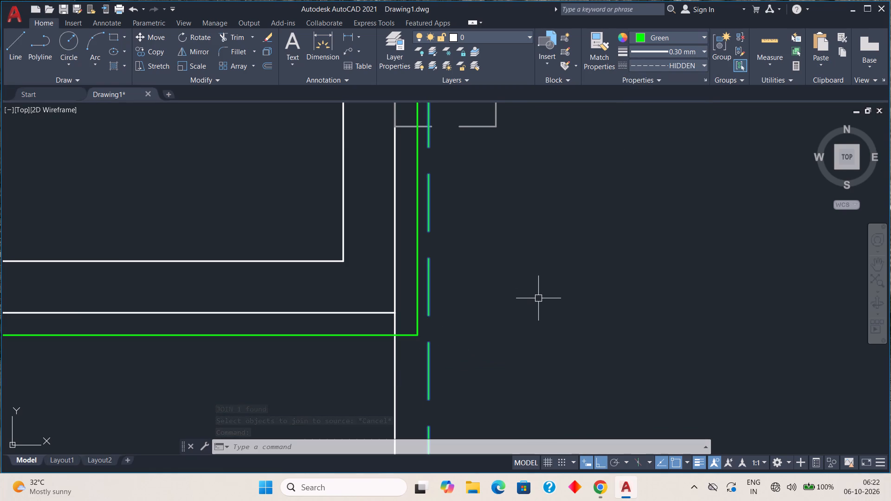
pyautogui.press('Escape')
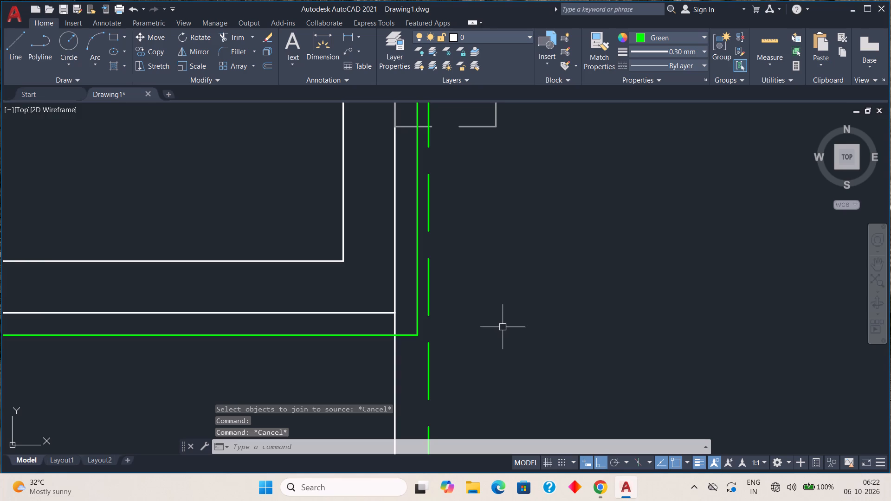
pyautogui.scroll(2, 481, 341)
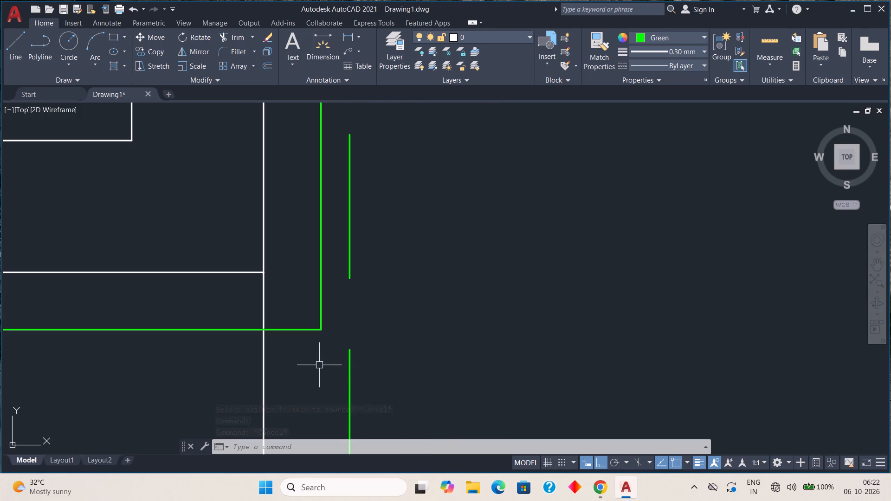
pyautogui.click(351, 365)
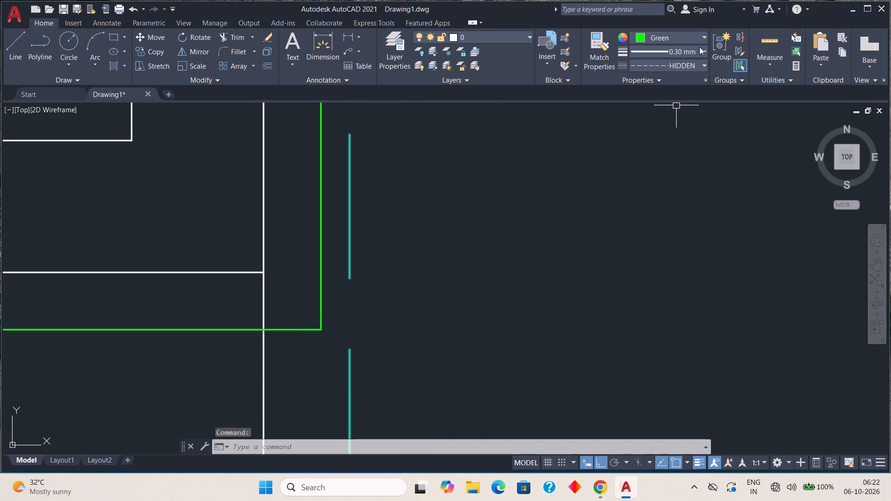
pyautogui.click(704, 34)
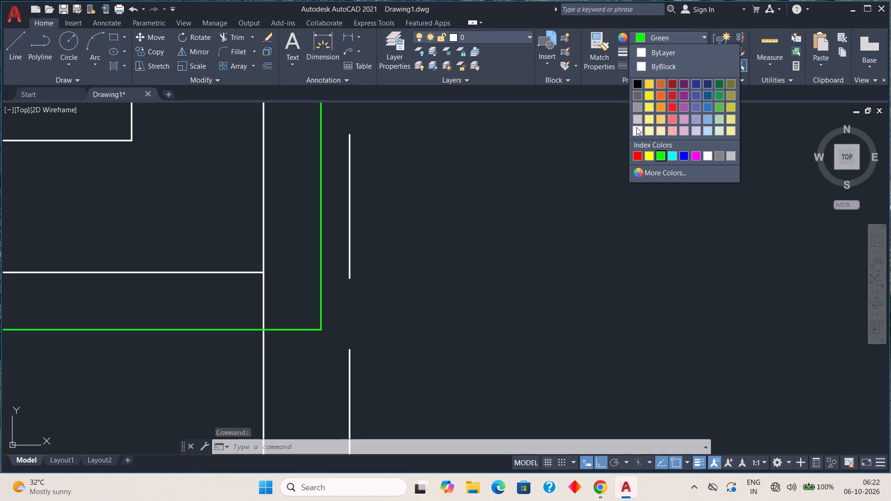
pyautogui.click(638, 95)
pyautogui.press('Escape')
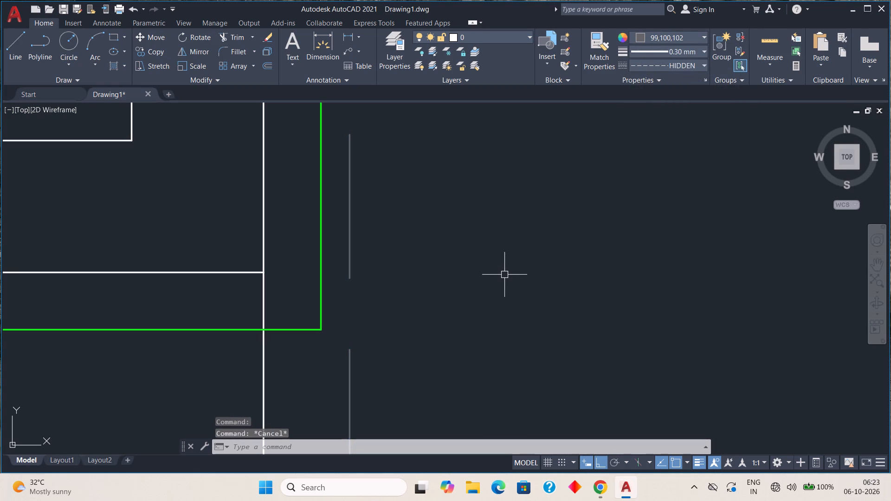
# Set the lineweight of the green outline around the building to 0.15 mm.
pyautogui.click(315, 329)
pyautogui.scroll(-6, 536, 309)
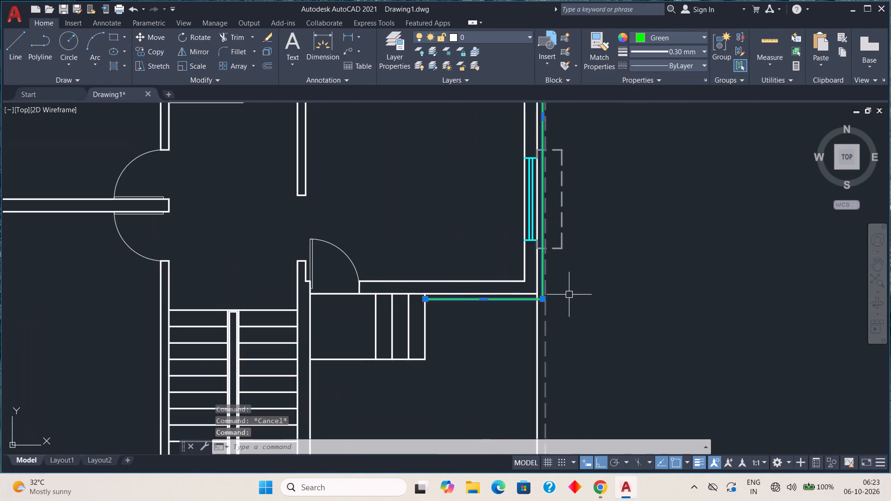
pyautogui.scroll(-1, 569, 295)
pyautogui.scroll(3, 568, 293)
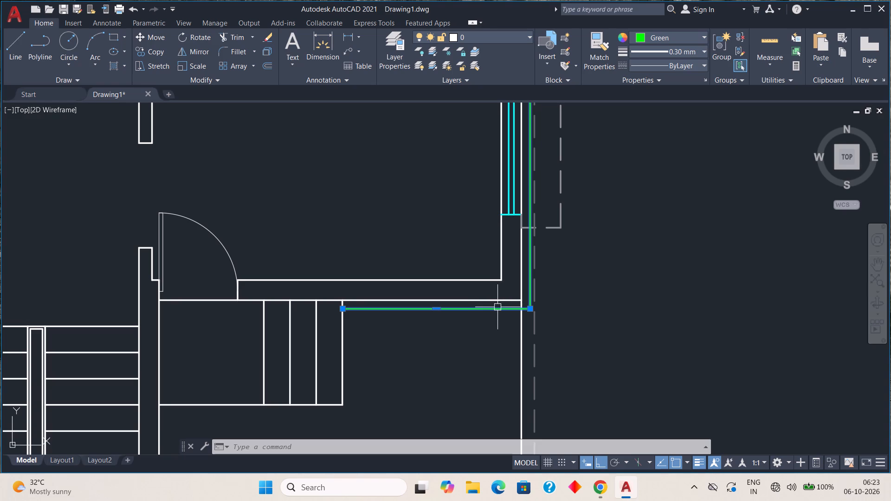
pyautogui.moveTo(497, 379); pyautogui.dragTo(543, 186, button='middle')
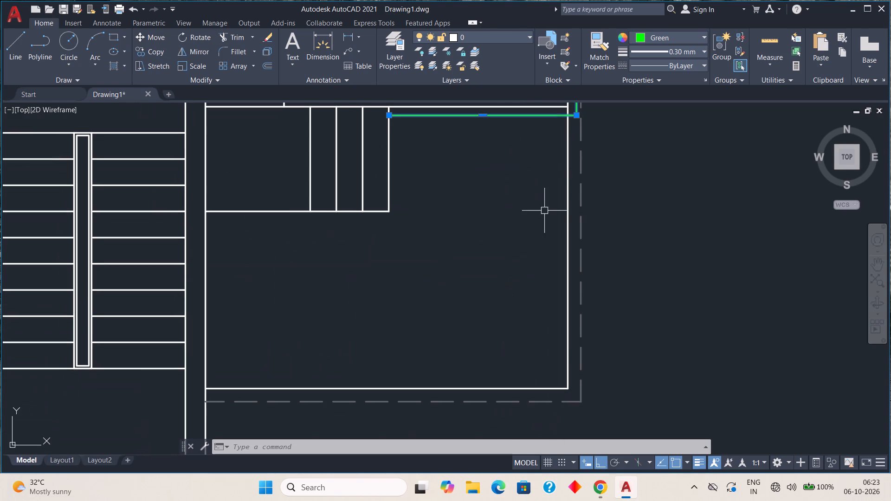
pyautogui.moveTo(519, 272); pyautogui.dragTo(519, 273, button='middle')
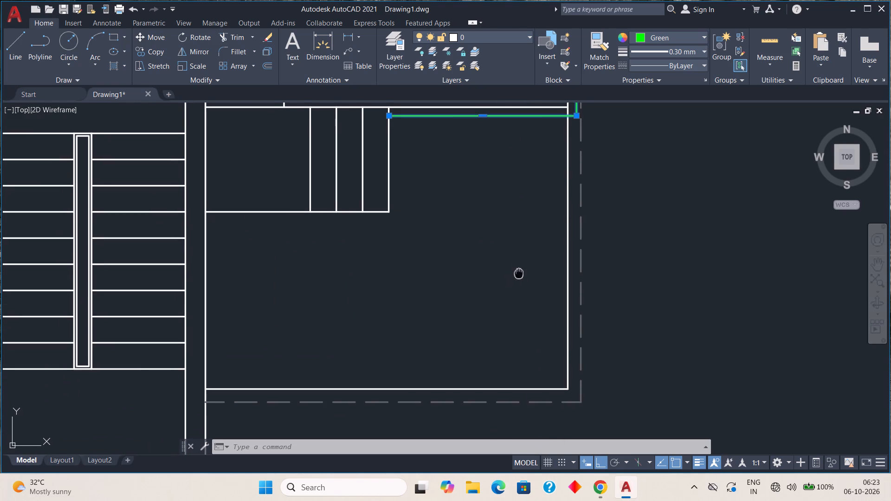
pyautogui.moveTo(519, 273); pyautogui.dragTo(502, 302, button='middle')
pyautogui.scroll(1, 490, 299)
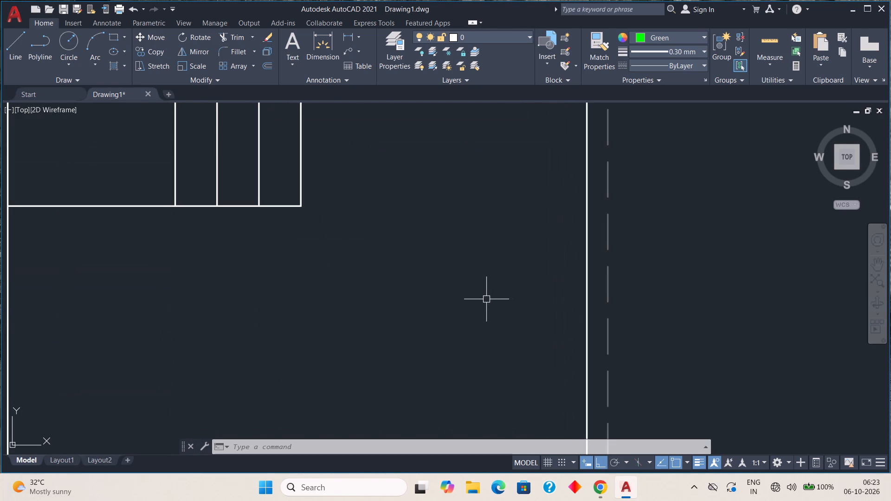
pyautogui.scroll(-2, 510, 287)
pyautogui.scroll(-4, 567, 277)
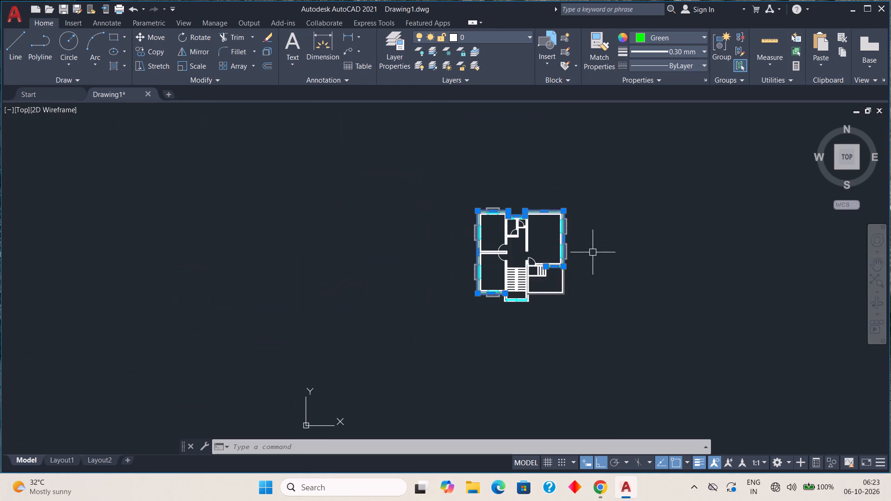
pyautogui.moveTo(592, 255); pyautogui.dragTo(571, 289, button='middle')
pyautogui.scroll(4, 523, 236)
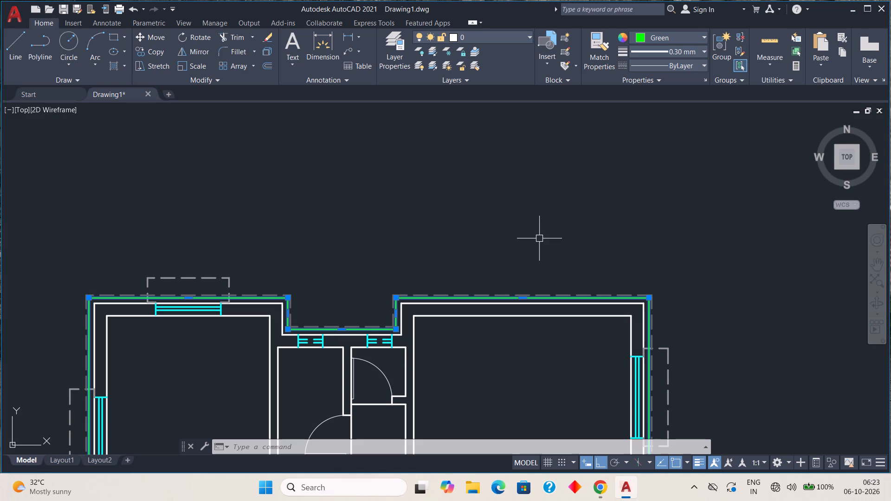
pyautogui.click(703, 49)
pyautogui.scroll(2, 667, 81)
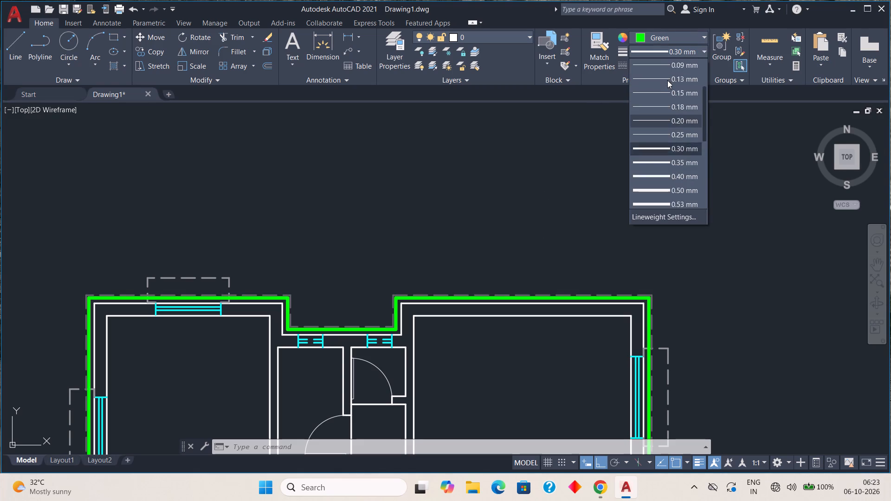
pyautogui.scroll(1, 667, 80)
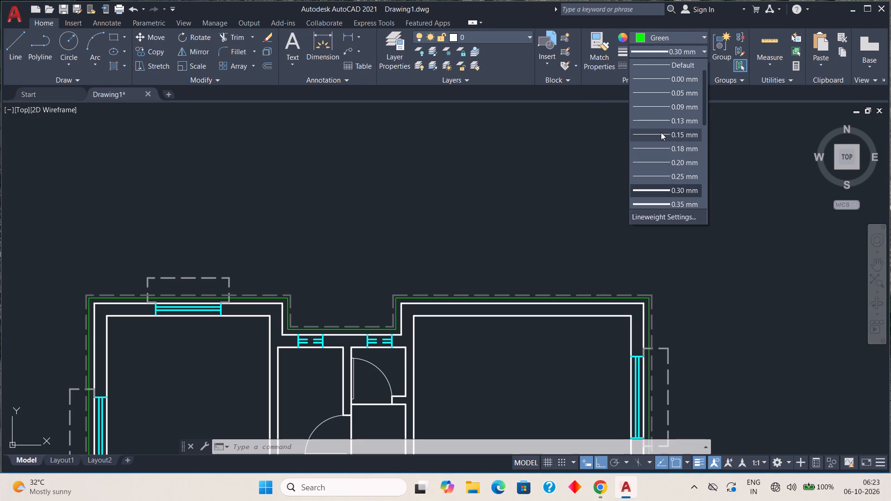
pyautogui.click(661, 132)
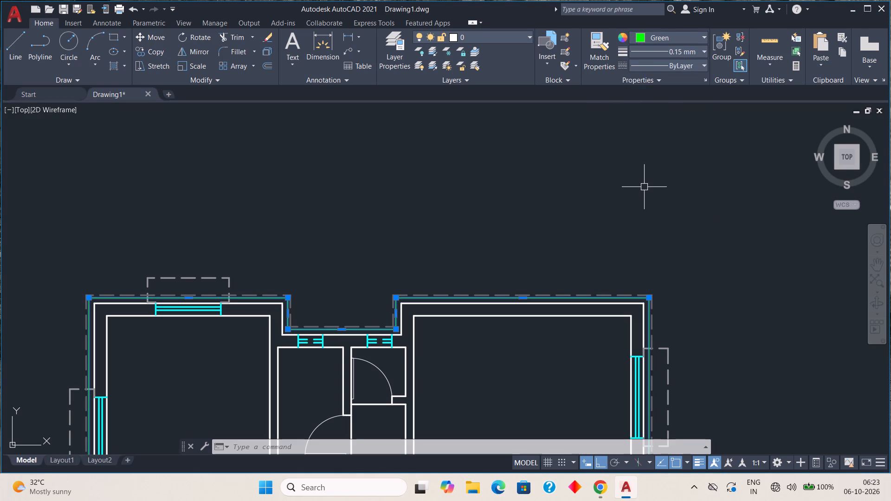
pyautogui.press('Escape')
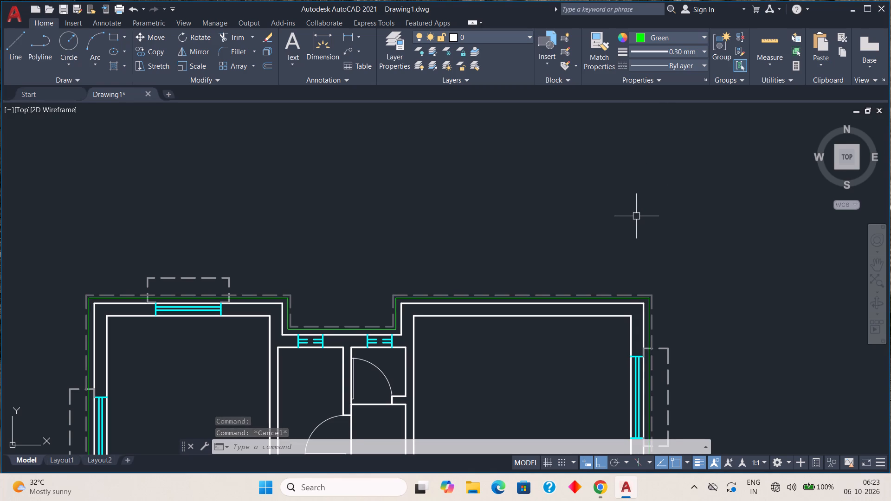
pyautogui.scroll(-1, 636, 218)
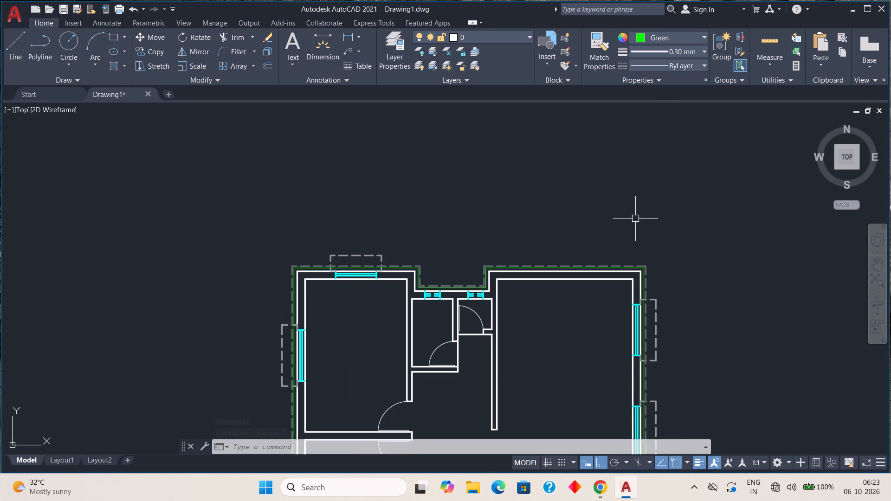
pyautogui.press('Escape')
# Examine the green and dashed grey outlines around the whole floor plan, from the upper rooms to the stairs and entrance.
pyautogui.scroll(4, 622, 263)
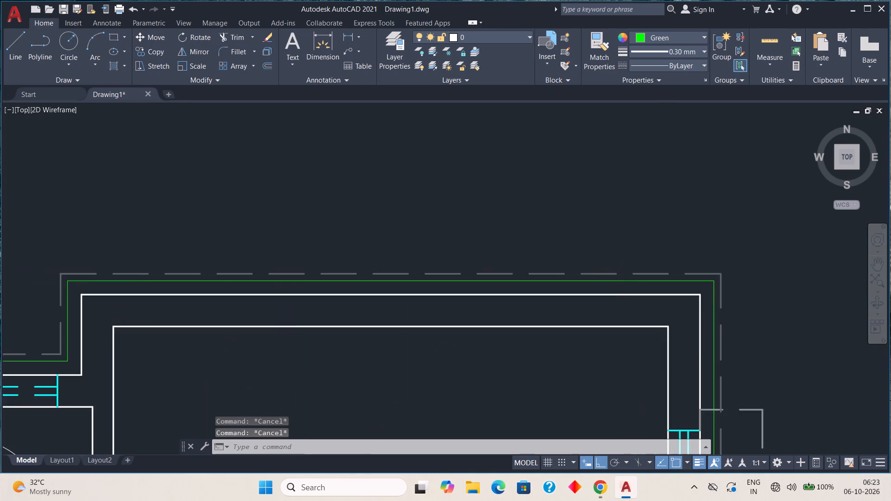
pyautogui.scroll(-5, 610, 293)
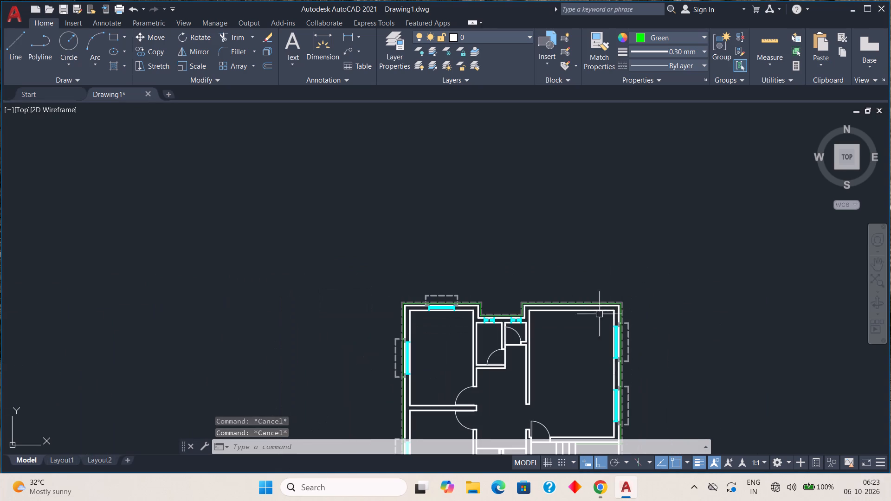
pyautogui.scroll(4, 509, 298)
pyautogui.scroll(-3, 506, 303)
pyautogui.moveTo(505, 373); pyautogui.dragTo(505, 319, button='middle')
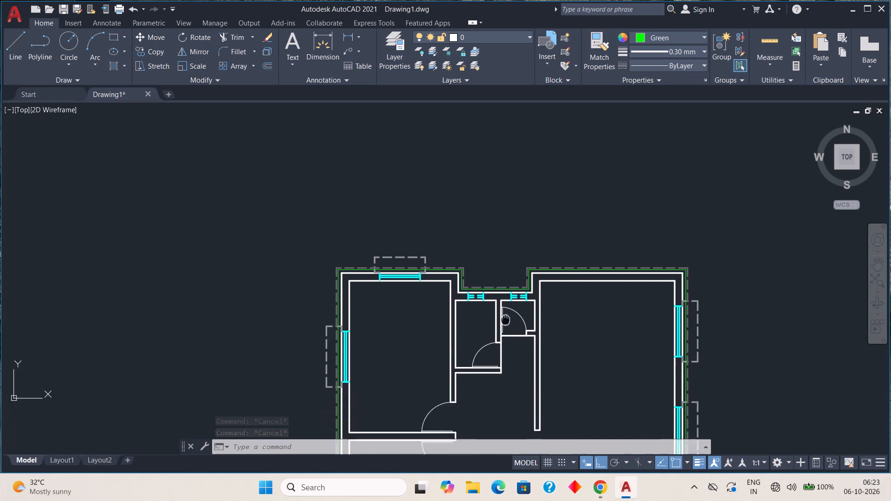
pyautogui.moveTo(505, 319); pyautogui.dragTo(468, 227, button='middle')
pyautogui.scroll(1, 467, 222)
pyautogui.moveTo(475, 267); pyautogui.dragTo(475, 198, button='middle')
pyautogui.scroll(-1, 475, 267)
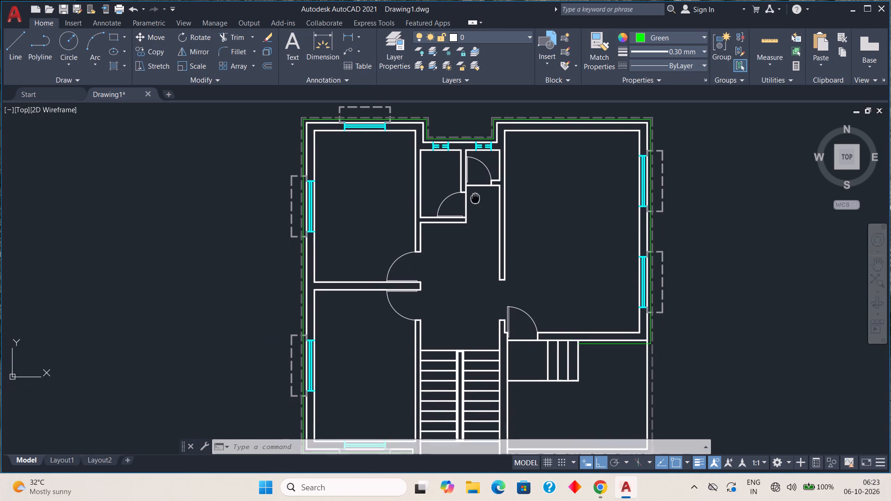
pyautogui.moveTo(475, 198); pyautogui.dragTo(475, 196, button='middle')
pyautogui.scroll(-1, 473, 207)
pyautogui.moveTo(473, 219); pyautogui.dragTo(474, 211, button='middle')
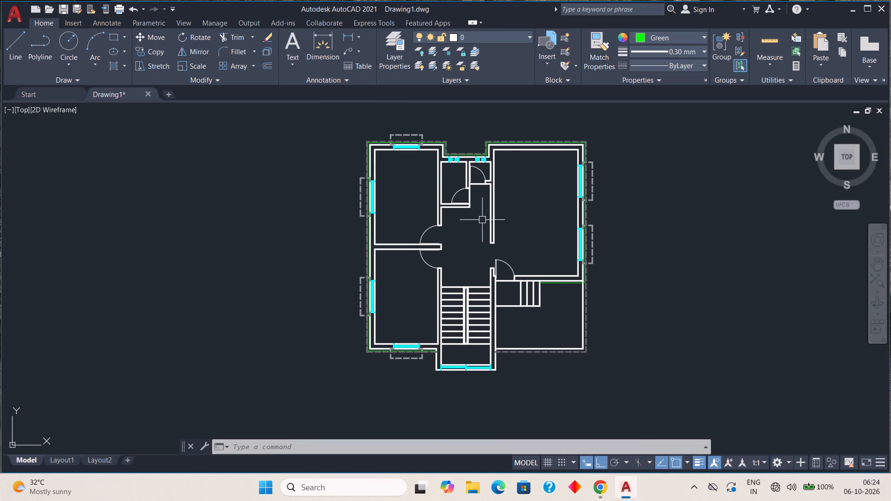
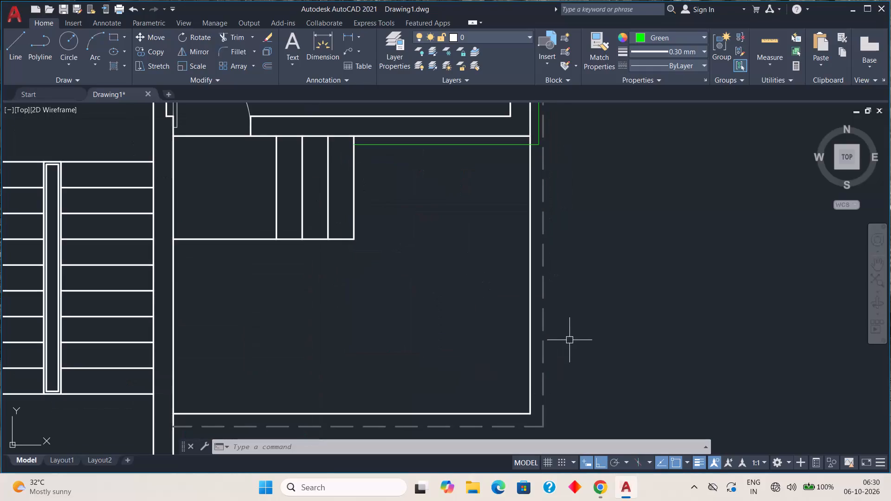
# Recolour the dashed grey outline around the building and entrance area to cyan.
pyautogui.scroll(-3, 559, 380)
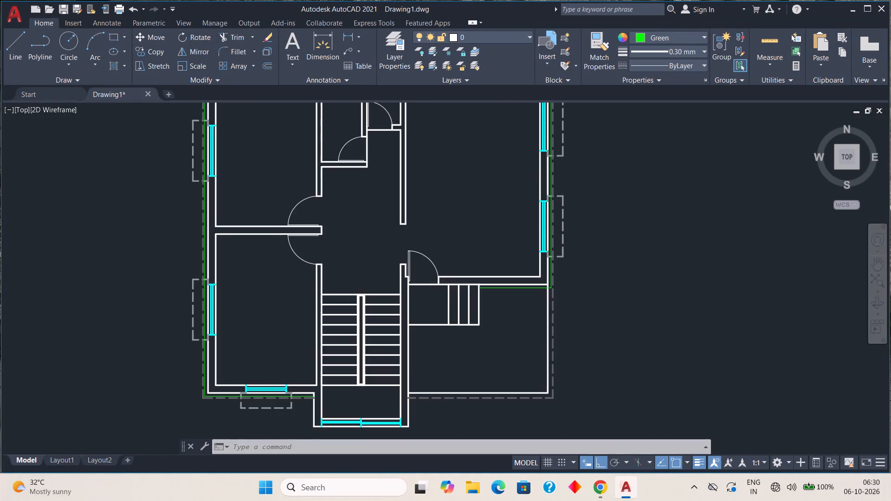
pyautogui.scroll(3, 558, 378)
pyautogui.click(543, 383)
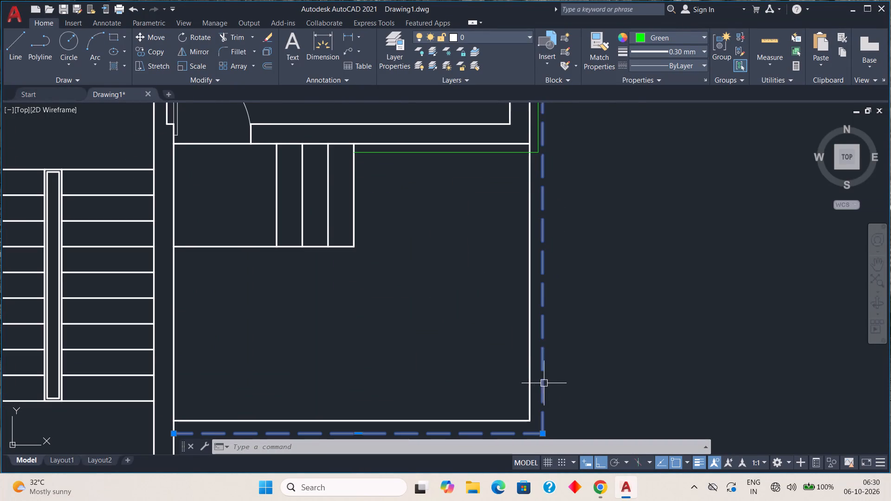
pyautogui.click(705, 36)
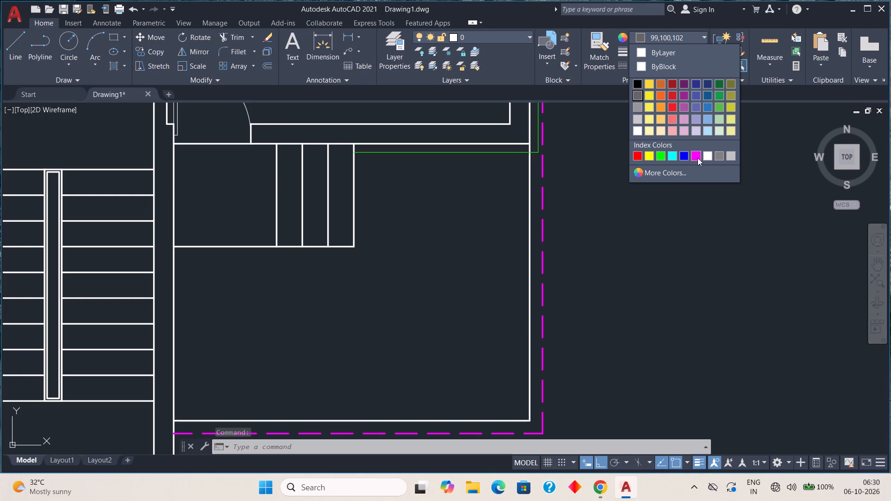
pyautogui.click(670, 157)
pyautogui.scroll(-3, 634, 231)
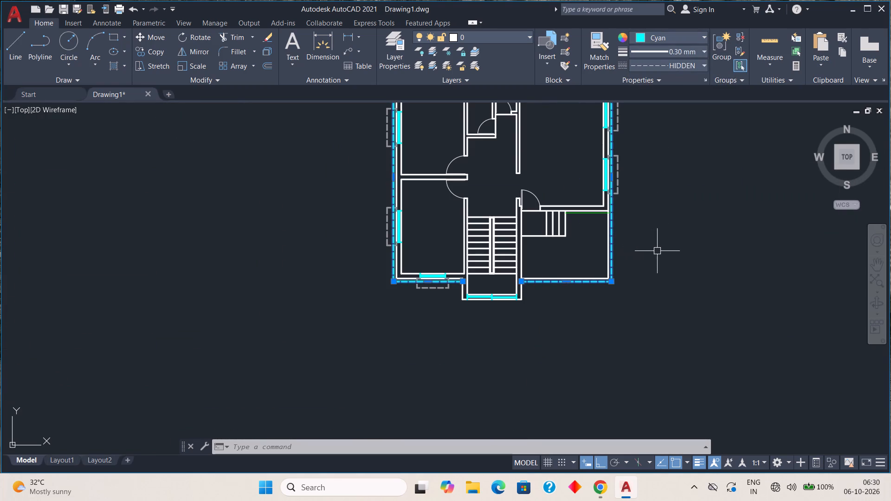
pyautogui.press('Escape')
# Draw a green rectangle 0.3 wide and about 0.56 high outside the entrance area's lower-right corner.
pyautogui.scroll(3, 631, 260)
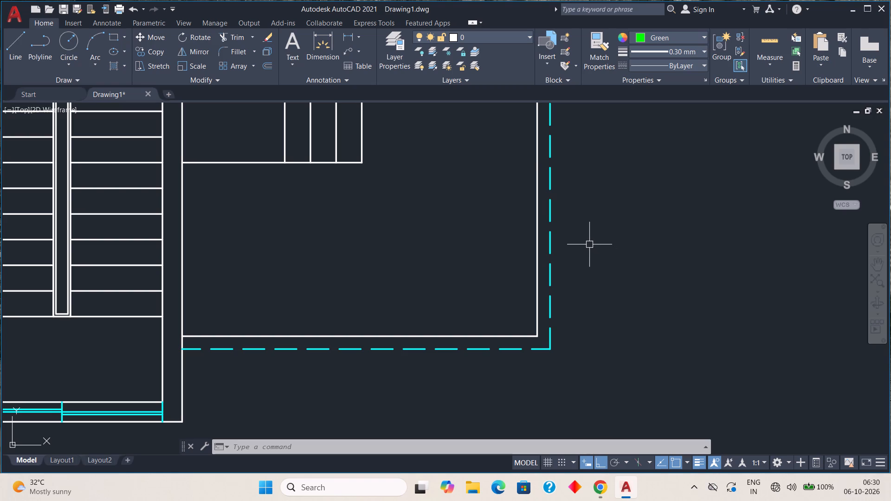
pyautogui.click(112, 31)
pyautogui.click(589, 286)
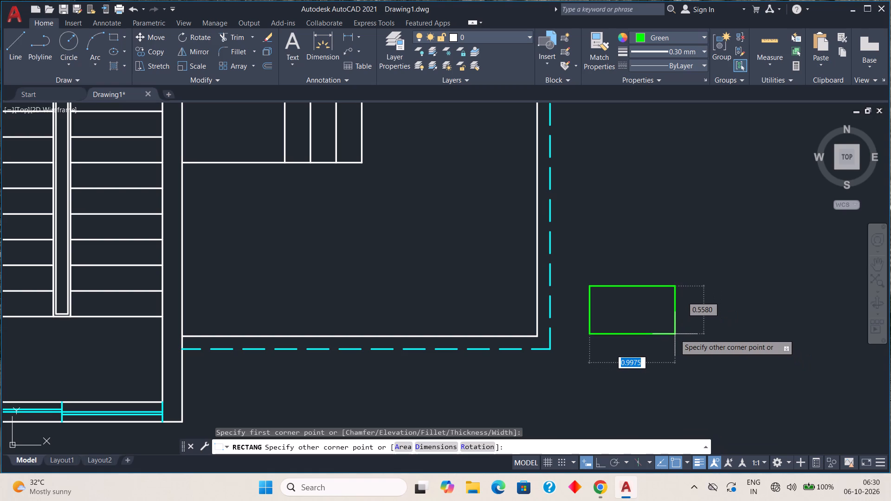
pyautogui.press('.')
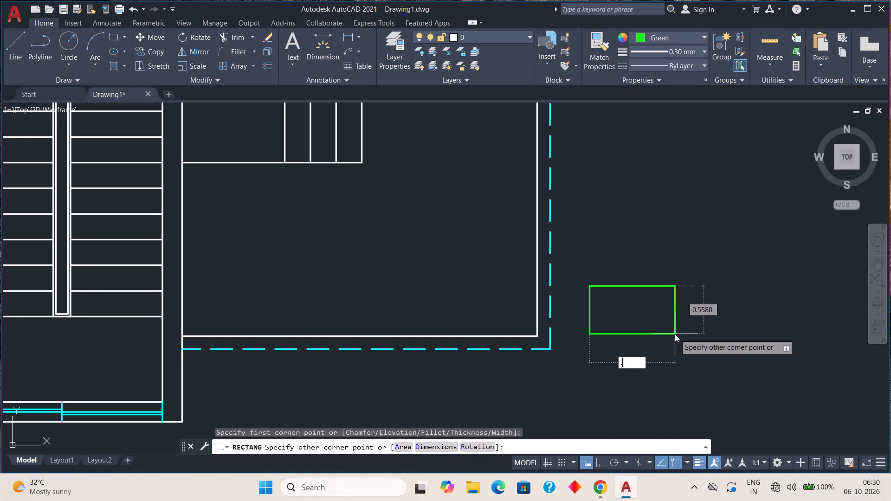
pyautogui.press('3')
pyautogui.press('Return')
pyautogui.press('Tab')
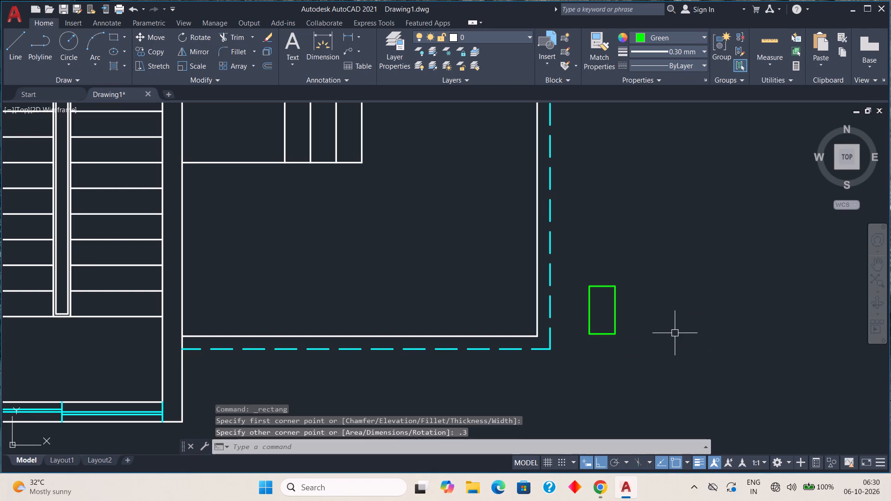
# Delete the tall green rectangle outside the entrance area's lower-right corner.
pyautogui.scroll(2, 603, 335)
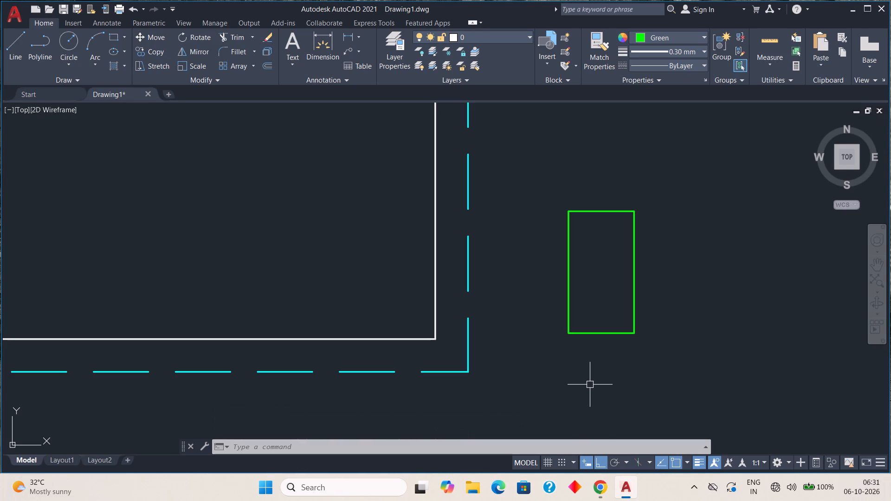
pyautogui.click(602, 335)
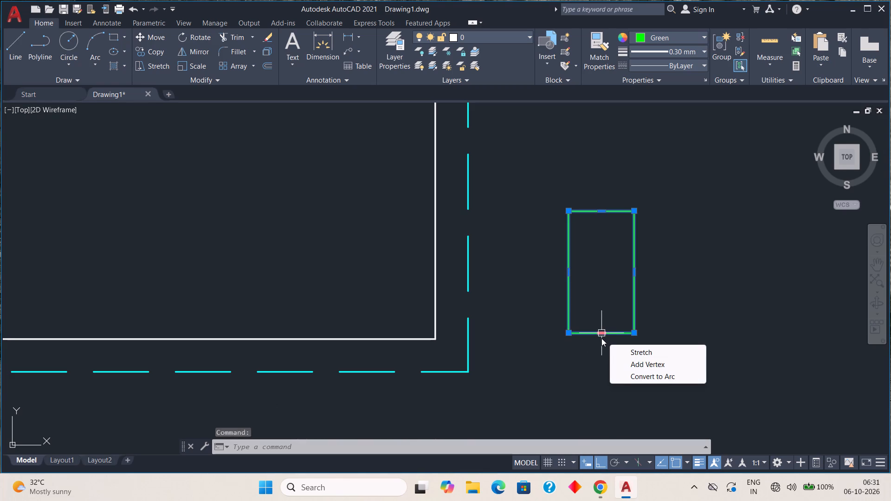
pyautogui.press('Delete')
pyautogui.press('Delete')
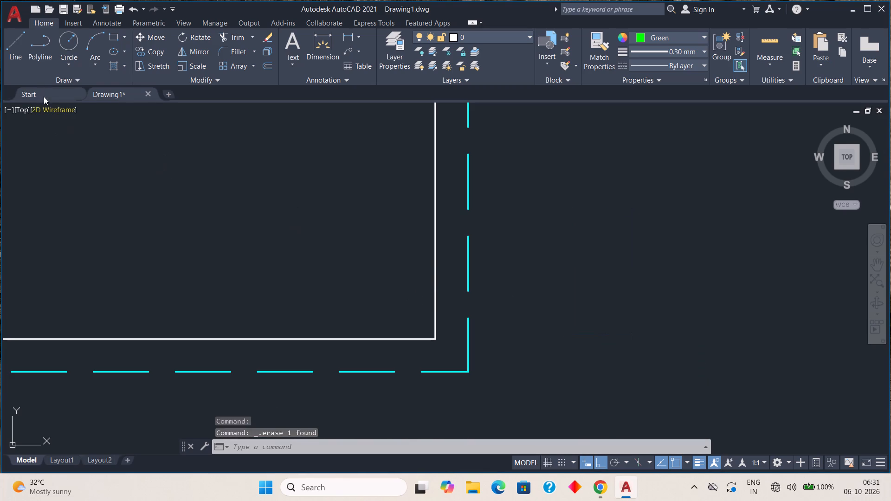
# Draw a 0.3 by 0.3 square just outside the dashed outline near the entrance area's lower-right corner.
pyautogui.click(116, 39)
pyautogui.click(532, 277)
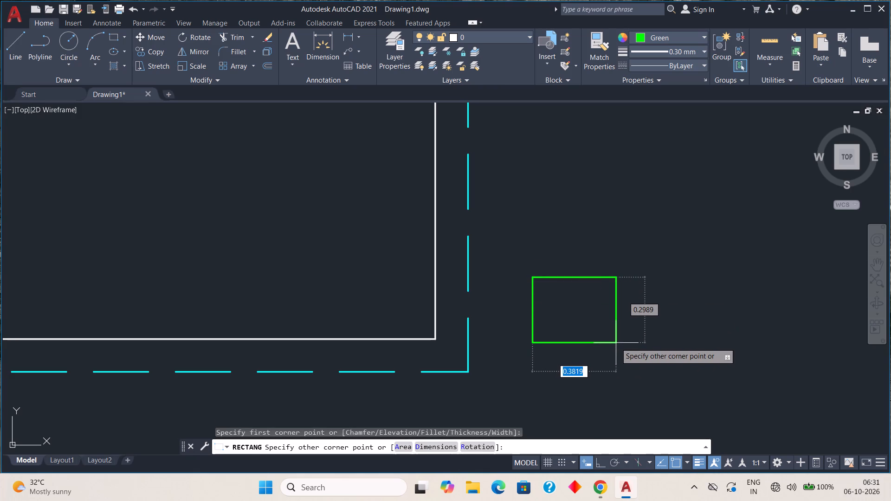
pyautogui.press('.')
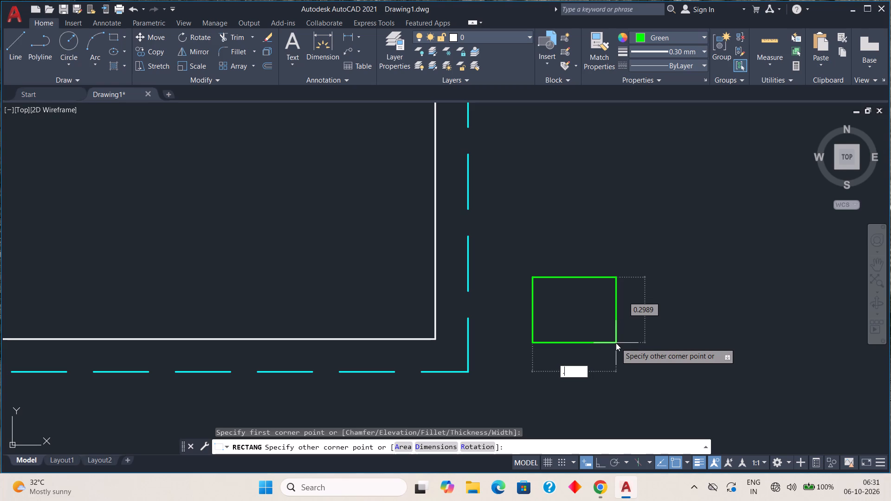
pyautogui.press('3')
pyautogui.press('Tab')
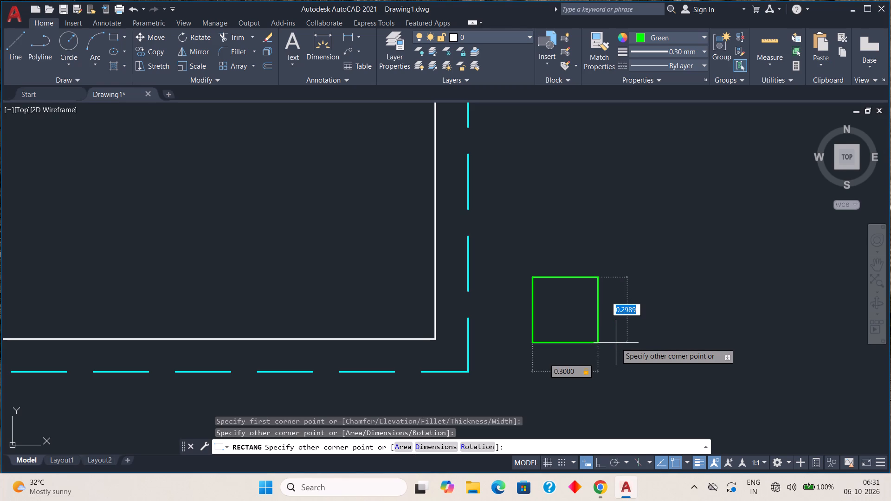
pyautogui.press('.')
pyautogui.press('3')
pyautogui.press('Return')
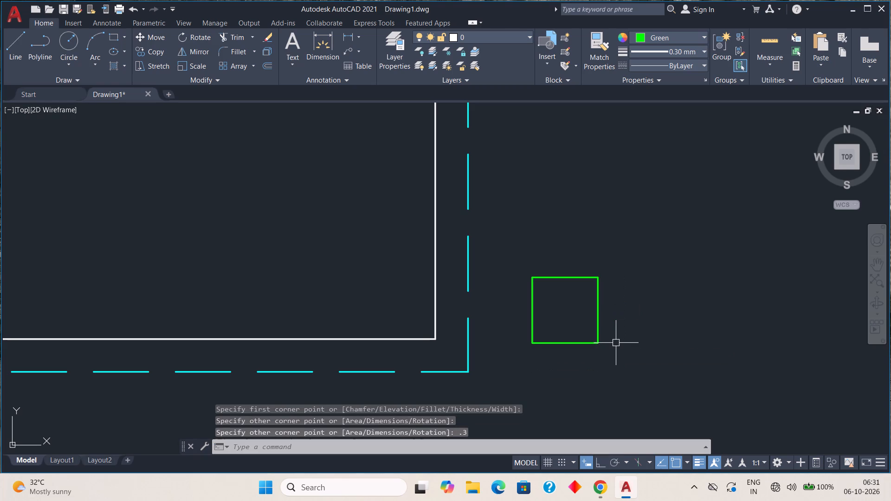
# Change the colour of the 0.3 square to red.
pyautogui.click(582, 343)
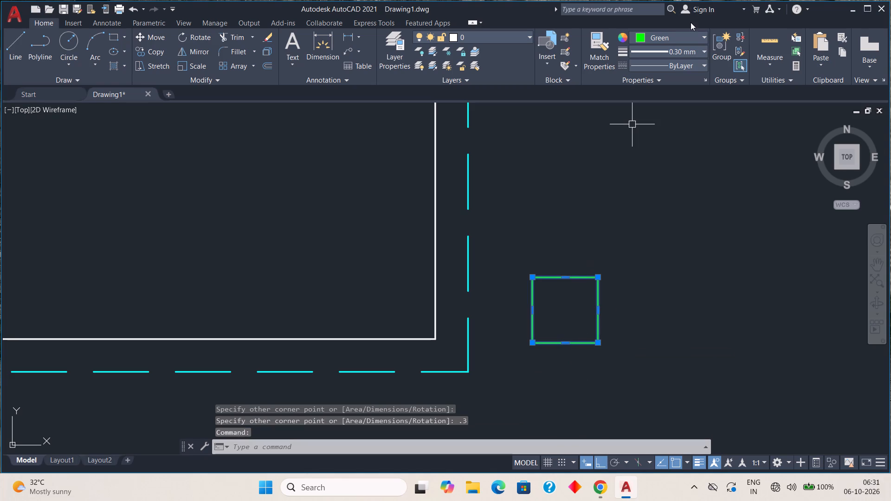
pyautogui.click(704, 33)
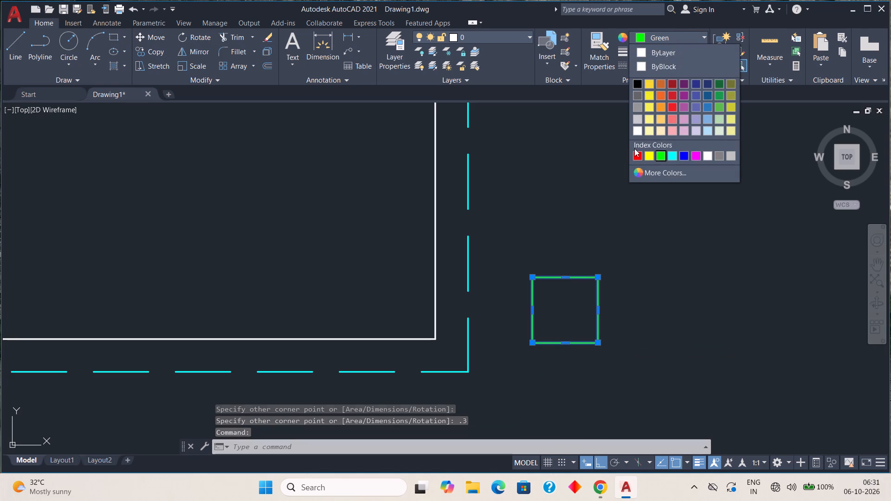
pyautogui.click(634, 152)
pyautogui.press('Escape')
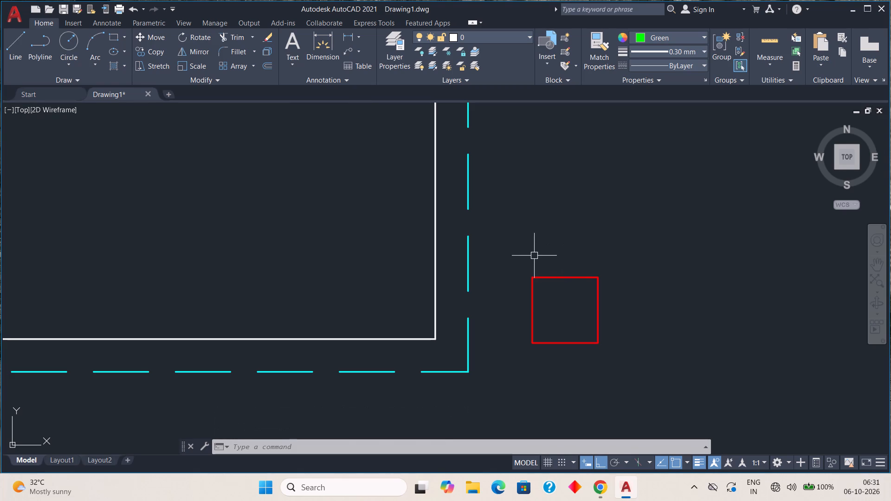
# Move the red square, with Ortho off, so its lower-right corner meets the entrance area's lower-right white corner.
pyautogui.click(519, 253)
pyautogui.click(633, 371)
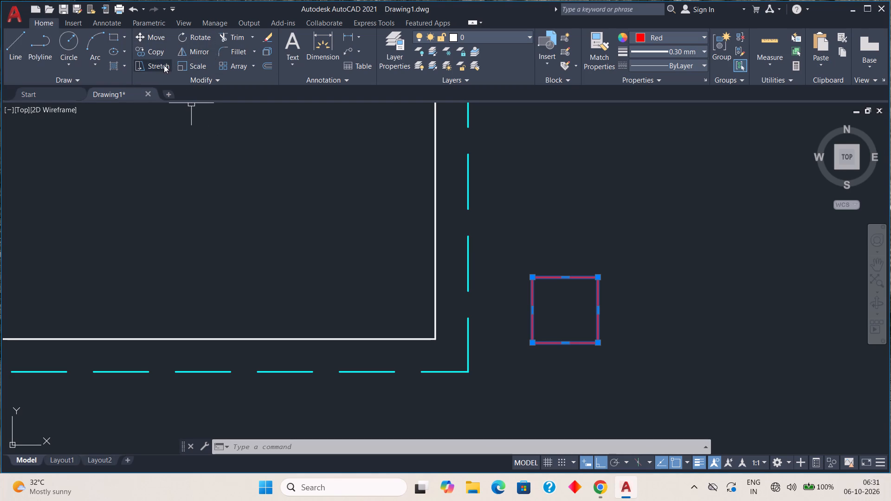
pyautogui.click(155, 36)
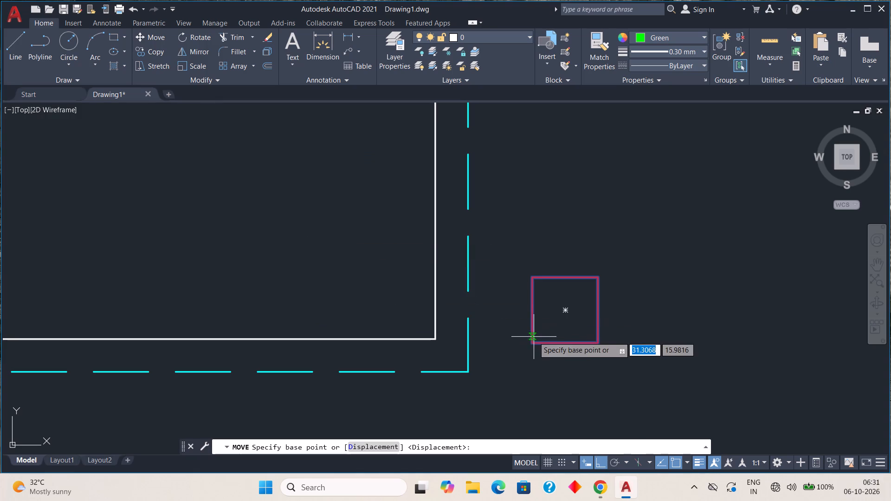
pyautogui.click(598, 346)
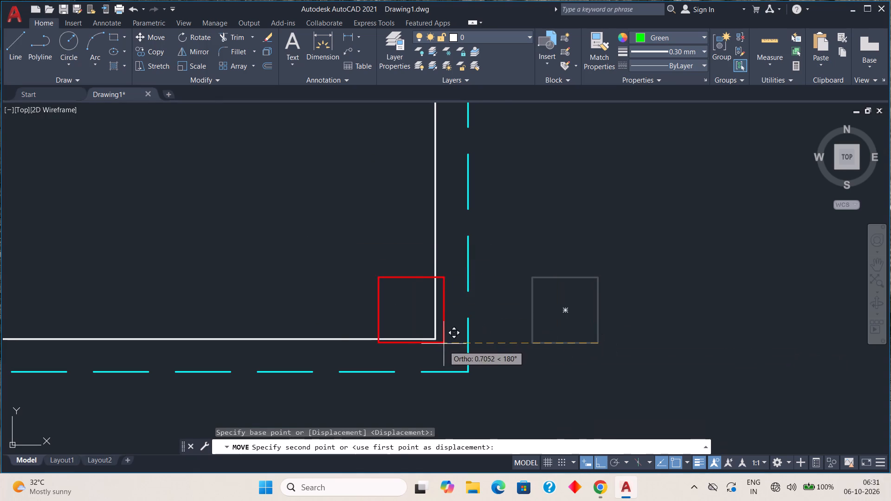
pyautogui.scroll(2, 445, 347)
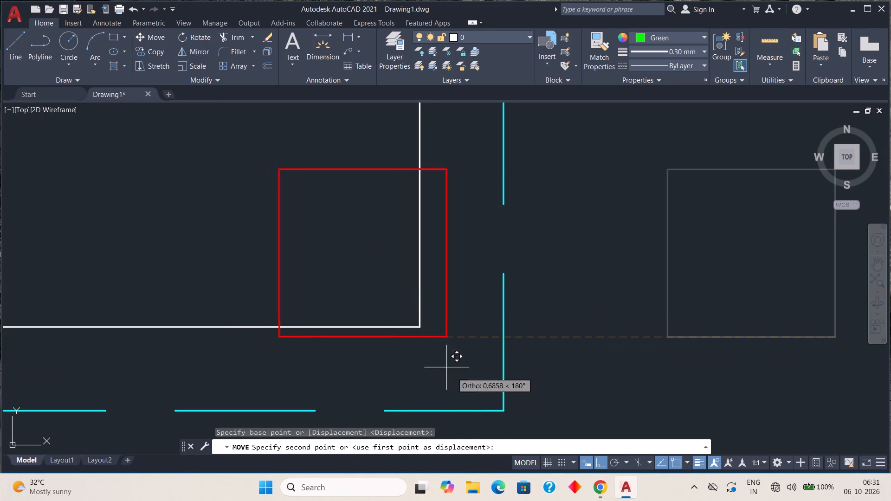
pyautogui.click(598, 457)
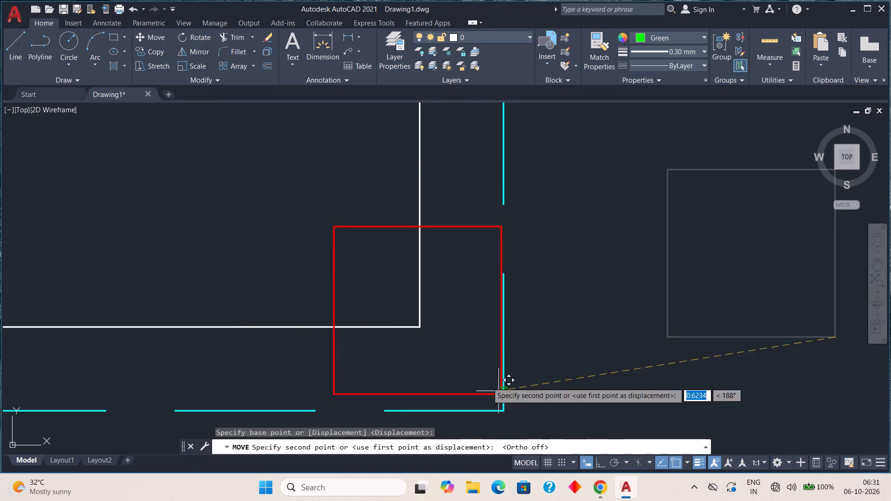
pyautogui.click(418, 327)
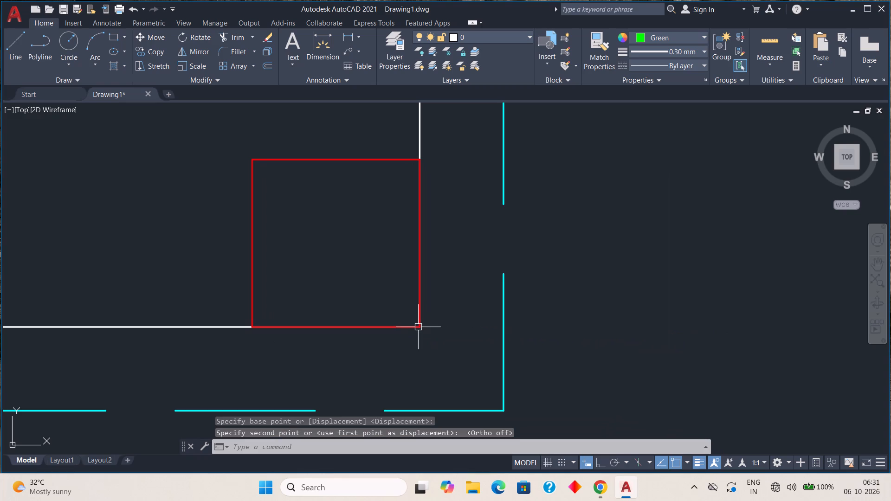
pyautogui.press('Escape')
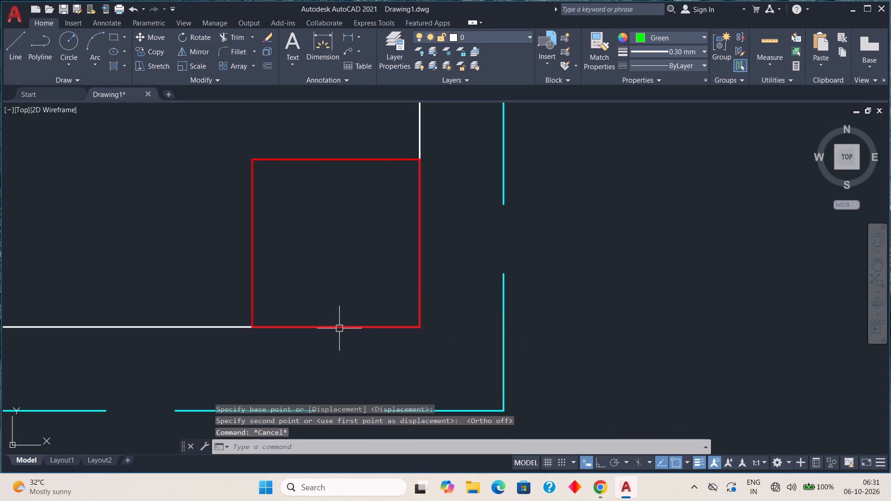
# Fill the red square at the entrance-area corner with a solid hatch in colour 205,32,39.
pyautogui.press('h')
pyautogui.press('space')
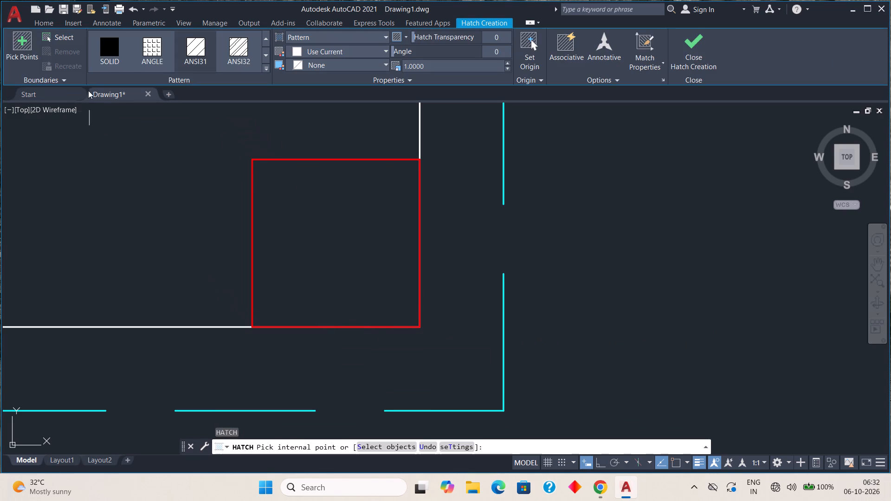
pyautogui.click(107, 50)
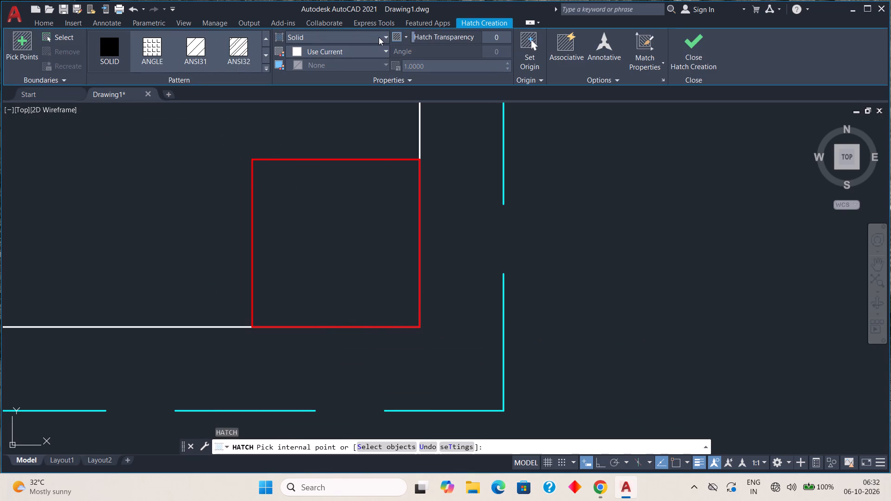
pyautogui.click(381, 34)
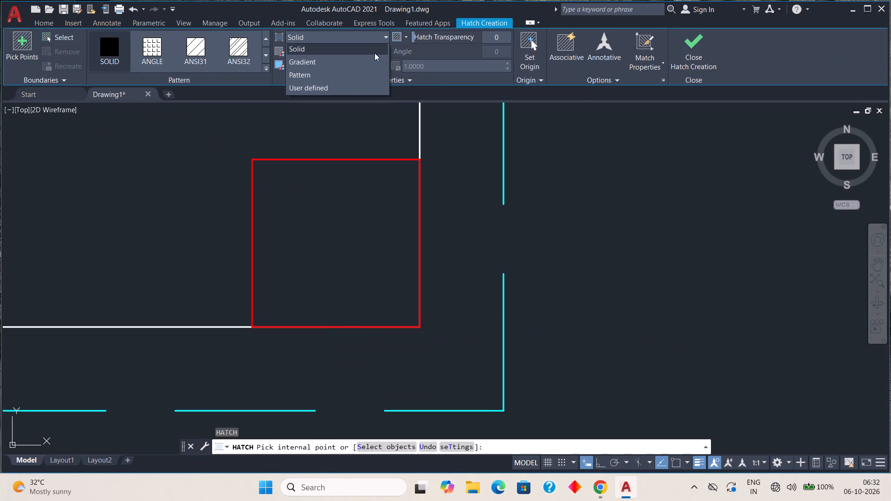
pyautogui.click(300, 47)
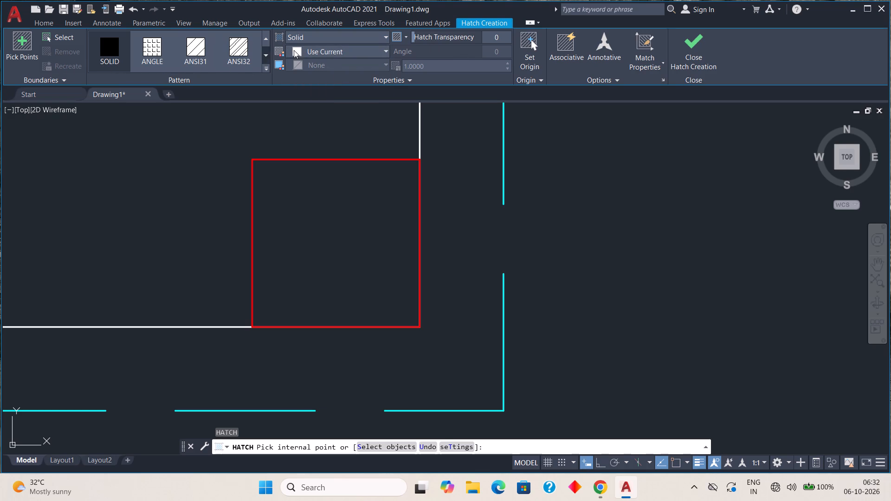
pyautogui.click(381, 49)
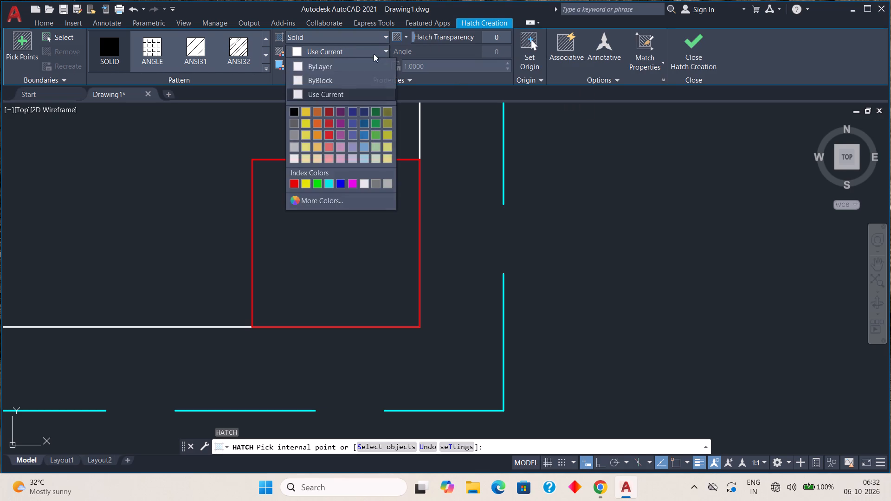
pyautogui.click(326, 122)
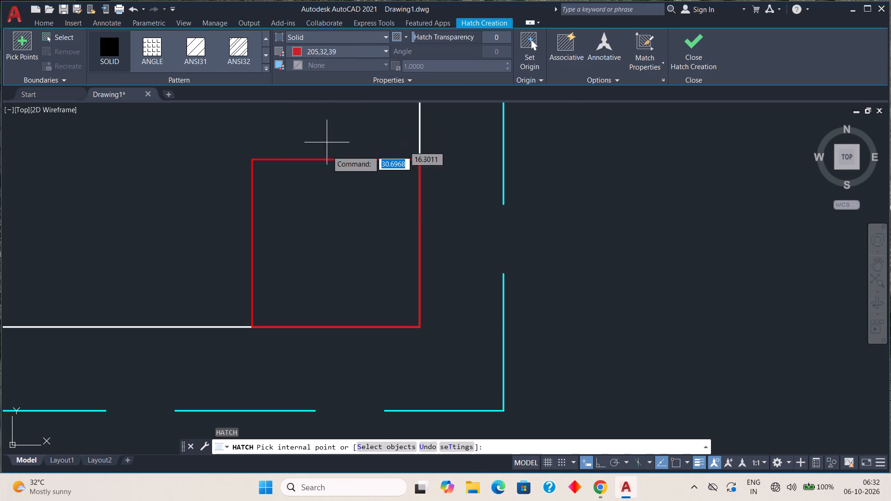
pyautogui.click(315, 211)
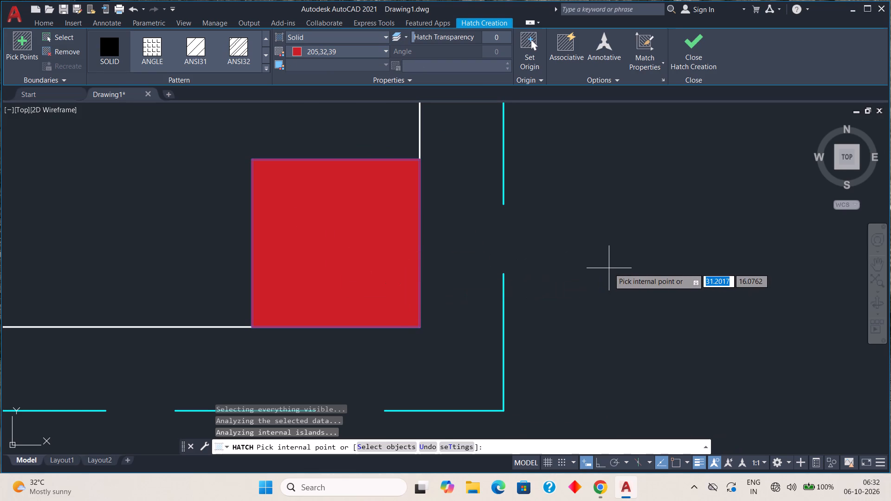
pyautogui.click(695, 54)
pyautogui.press('Escape')
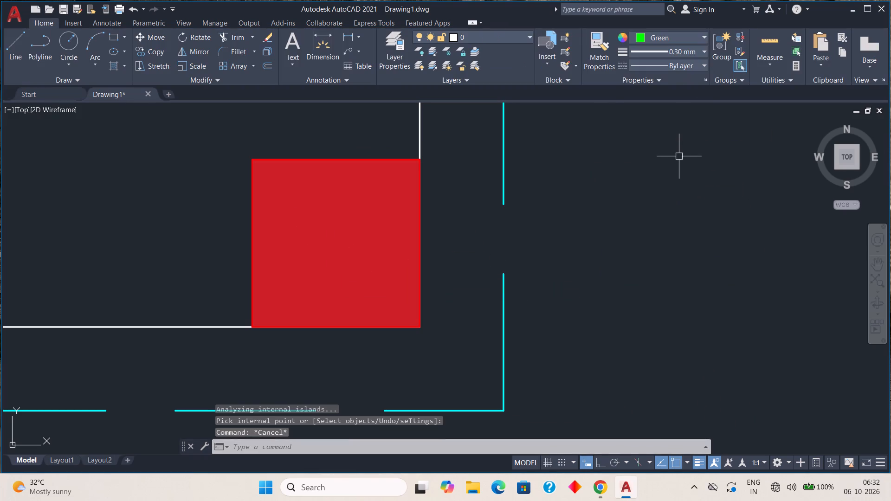
pyautogui.press('Escape')
pyautogui.press('Escape')
pyautogui.press('Escape')
pyautogui.press('Escape')
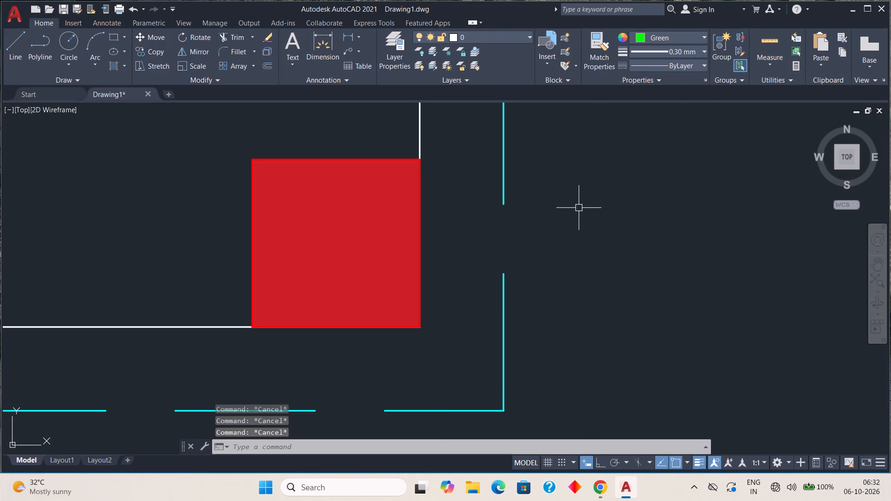
# Examine the filled red square at the entrance-area corner and its surroundings in the floor plan.
pyautogui.scroll(-1, 579, 212)
pyautogui.moveTo(497, 260); pyautogui.dragTo(542, 188, button='middle')
pyautogui.scroll(-2, 536, 201)
pyautogui.scroll(-2, 503, 220)
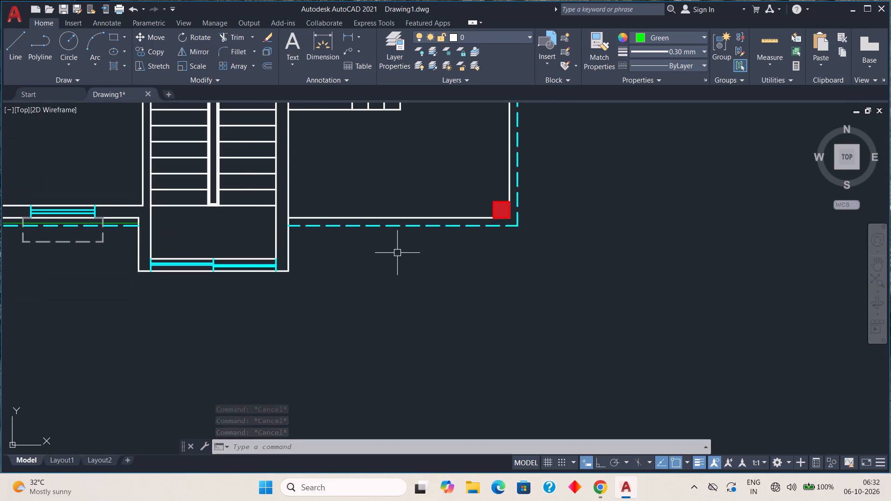
pyautogui.scroll(-3, 397, 253)
pyautogui.moveTo(401, 263); pyautogui.dragTo(404, 278, button='middle')
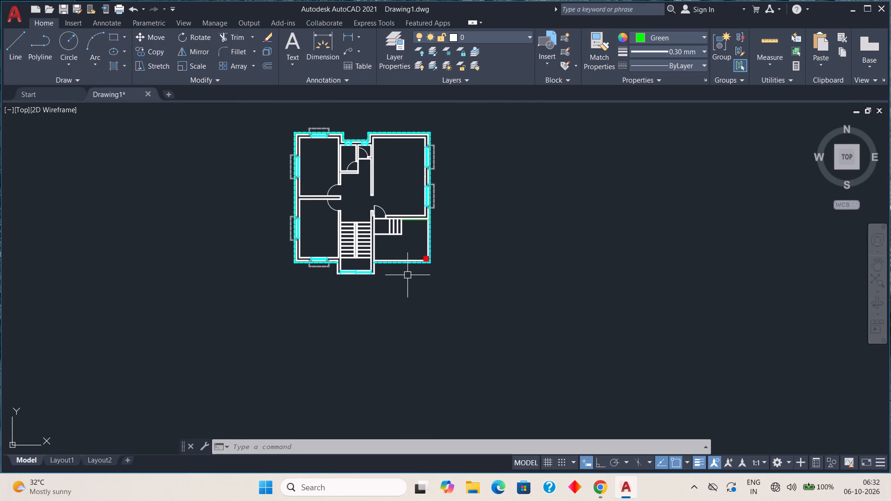
pyautogui.scroll(2, 401, 273)
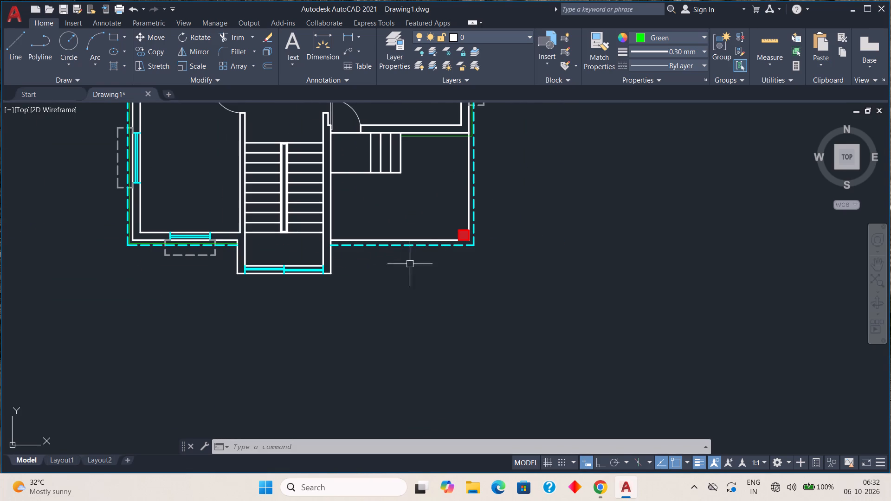
pyautogui.scroll(3, 437, 232)
pyautogui.moveTo(510, 283); pyautogui.dragTo(487, 281, button='middle')
pyautogui.scroll(1, 515, 263)
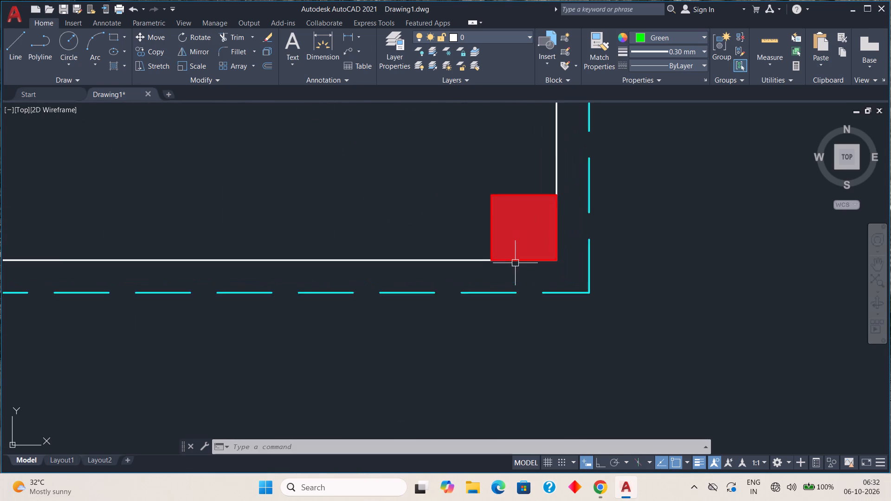
pyautogui.scroll(1, 516, 263)
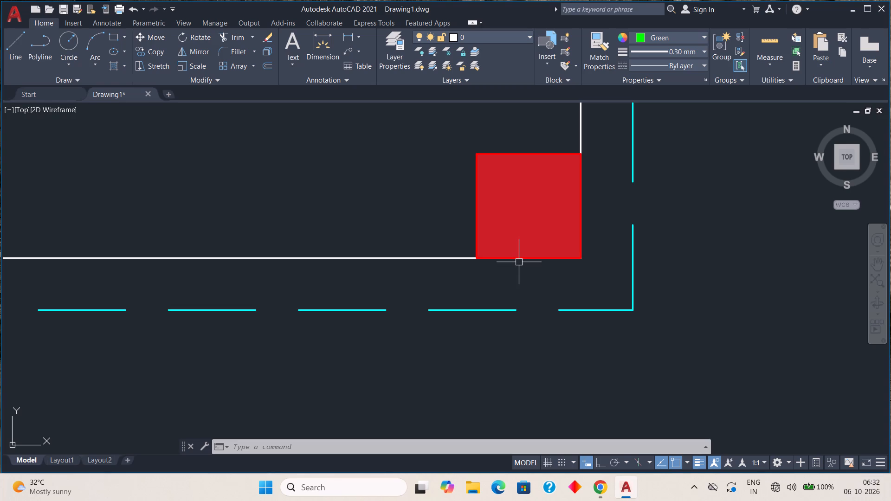
pyautogui.scroll(2, 519, 263)
pyautogui.scroll(-2, 519, 264)
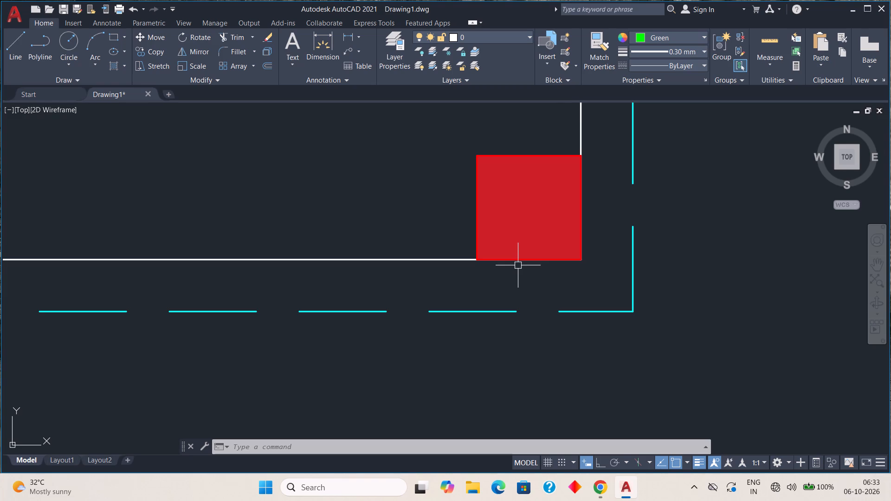
# Place a multiline text box in the open floor of the large upper-right room.
pyautogui.scroll(-6, 426, 186)
pyautogui.scroll(-2, 397, 212)
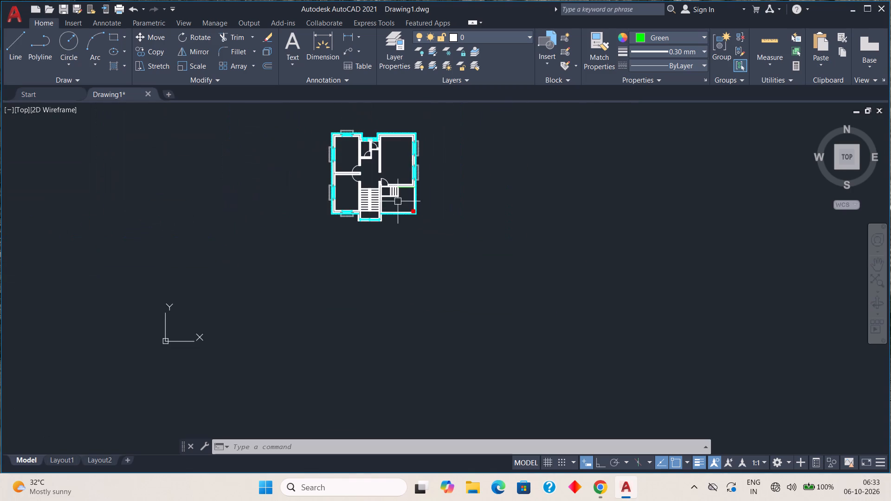
pyautogui.moveTo(398, 220); pyautogui.dragTo(400, 284, button='middle')
pyautogui.scroll(4, 405, 227)
pyautogui.scroll(-2, 407, 213)
pyautogui.scroll(2, 395, 228)
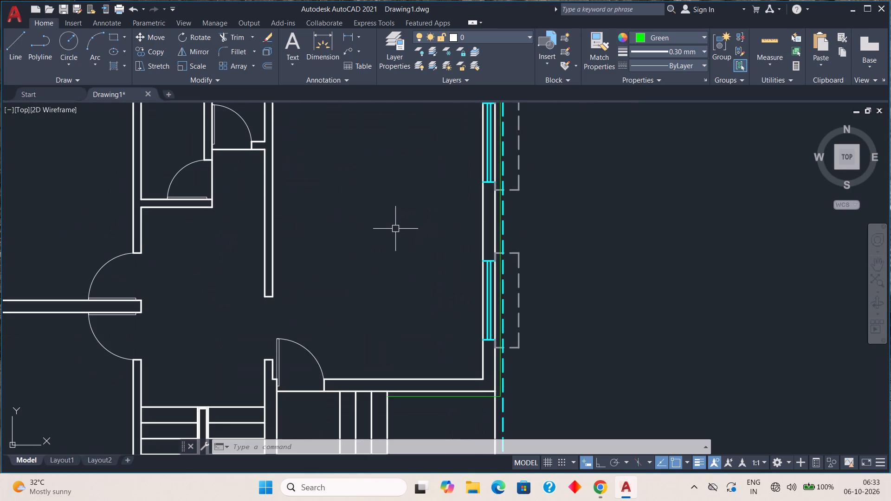
pyautogui.scroll(1, 393, 236)
pyautogui.moveTo(393, 236); pyautogui.dragTo(412, 249, button='middle')
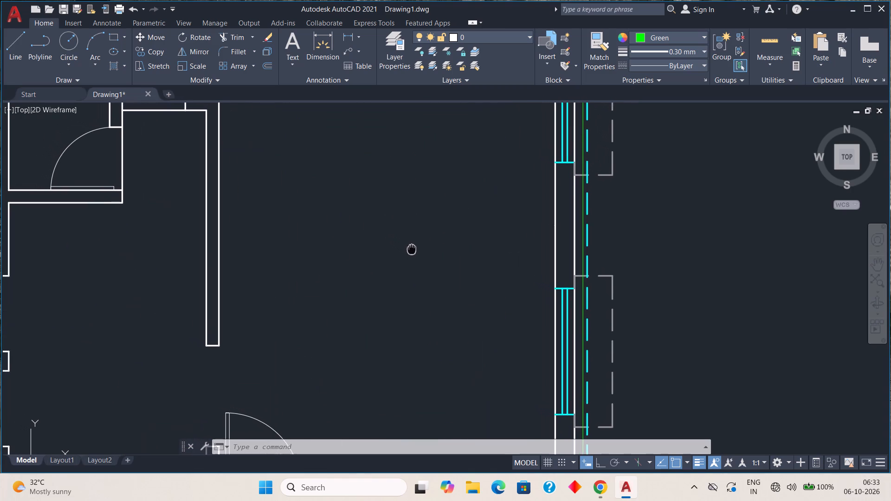
pyautogui.moveTo(412, 249); pyautogui.dragTo(413, 249, button='middle')
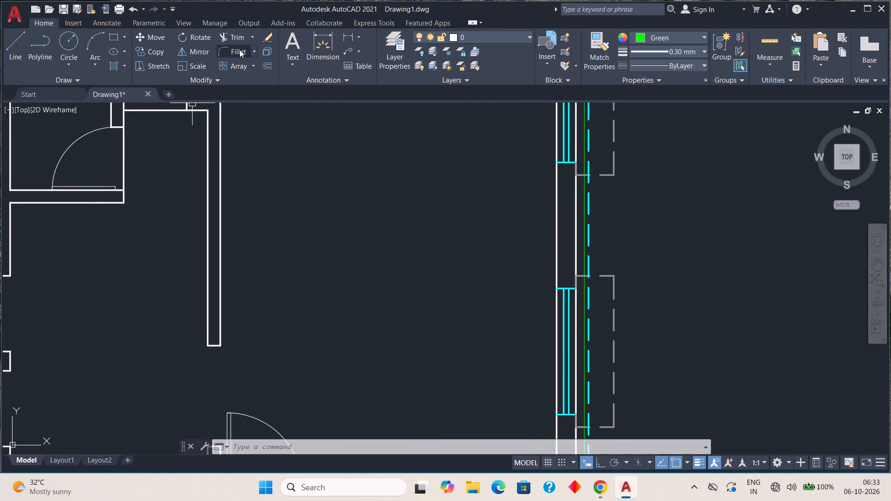
pyautogui.click(286, 41)
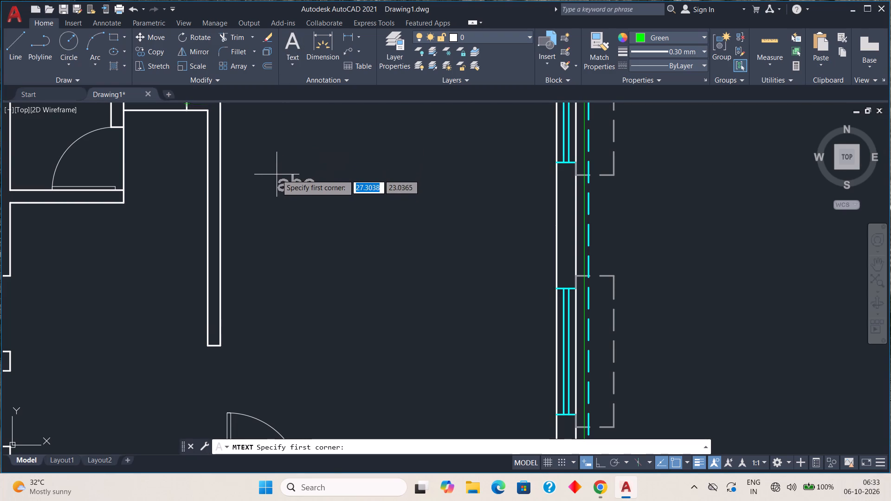
pyautogui.doubleClick(300, 179)
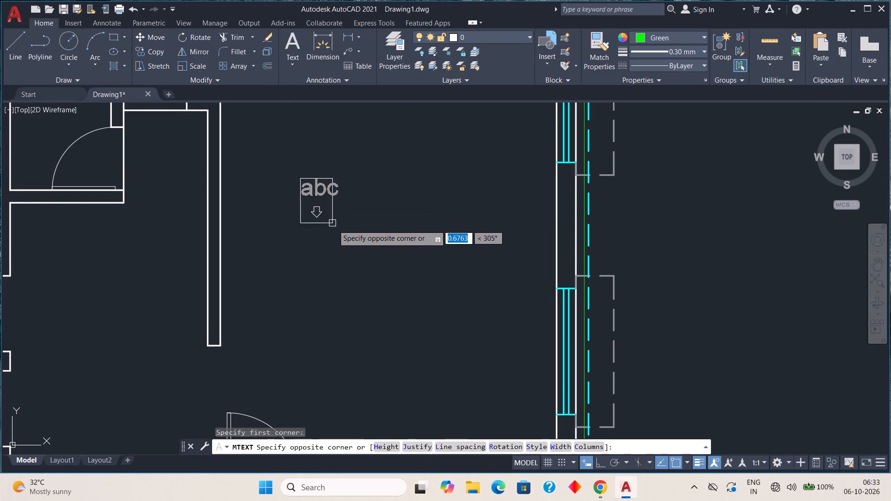
pyautogui.click(368, 231)
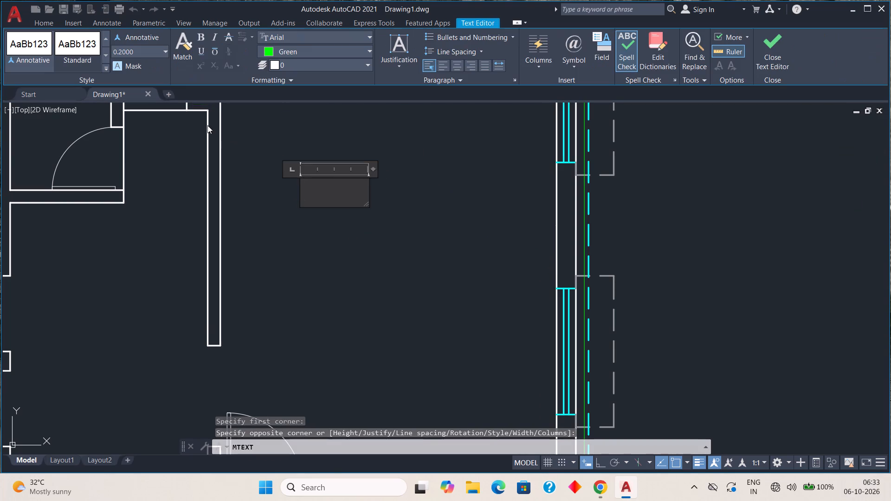
# Set the text height of the new multiline text to 0.2.
pyautogui.click(162, 50)
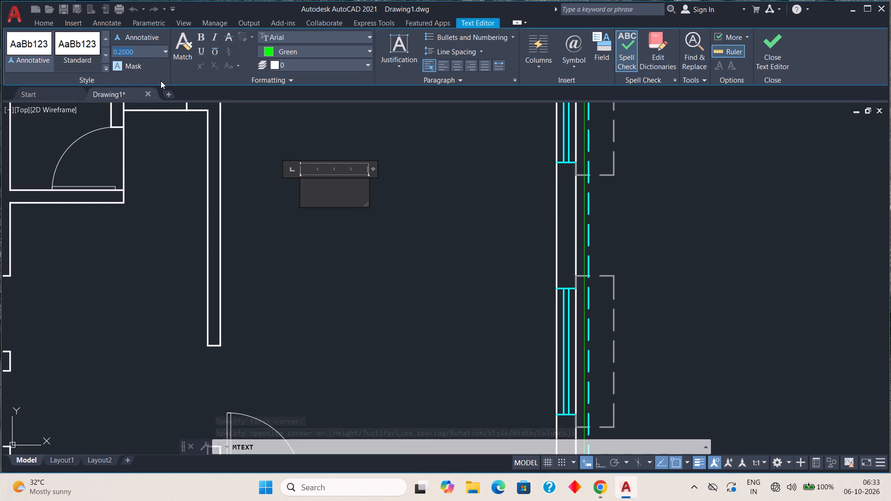
pyautogui.press('.')
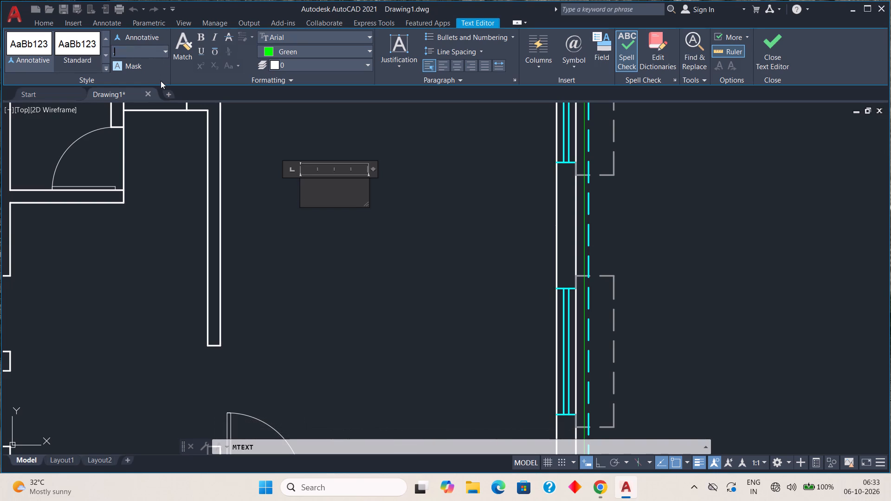
pyautogui.write('2')
pyautogui.press('space')
pyautogui.press('l')
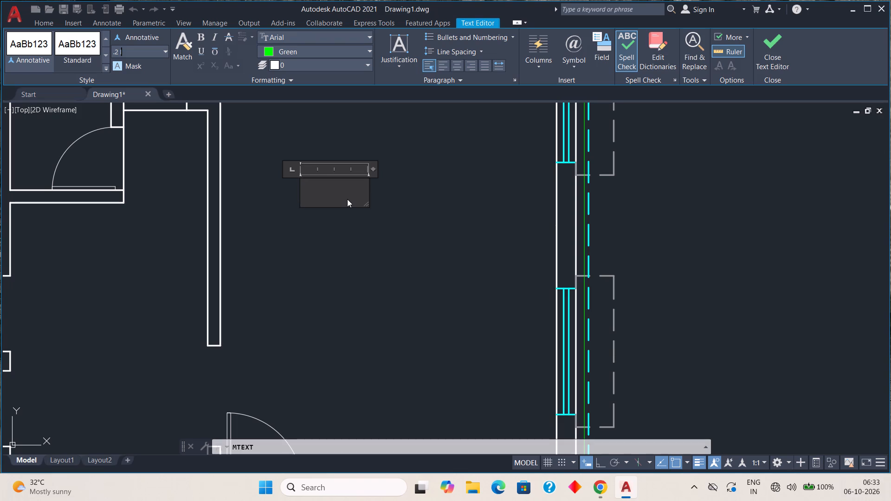
pyautogui.write('l')
pyautogui.press('space')
pyautogui.press('l')
pyautogui.click(320, 193)
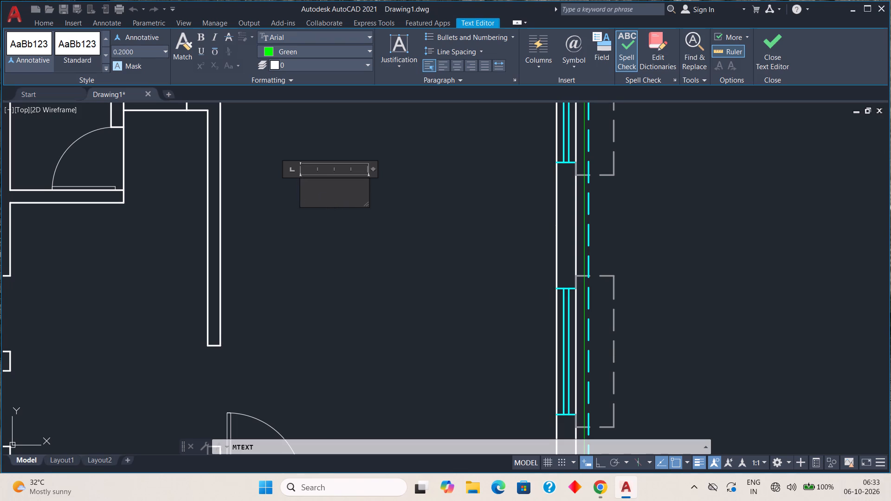
# Set the colour of the new multiline text to white 255,255,255, leaving the text box empty.
pyautogui.press('l')
pyautogui.press('i')
pyautogui.press('BackSpace')
pyautogui.press('BackSpace')
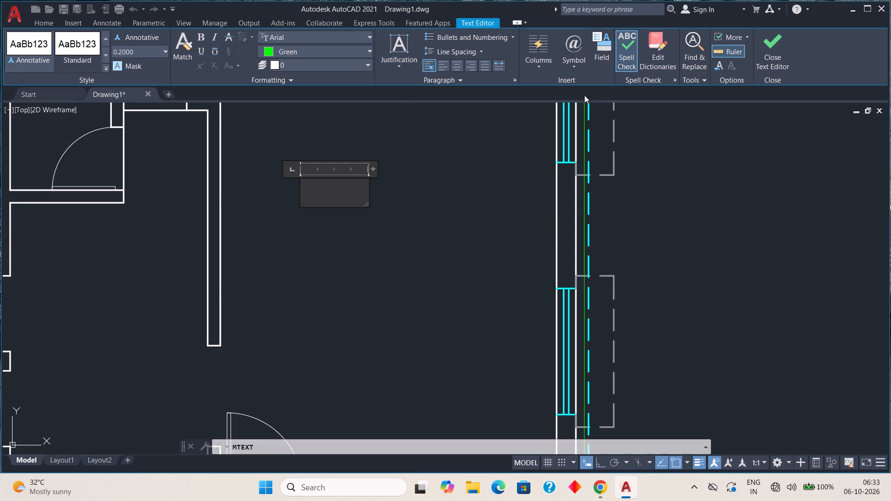
pyautogui.click(367, 49)
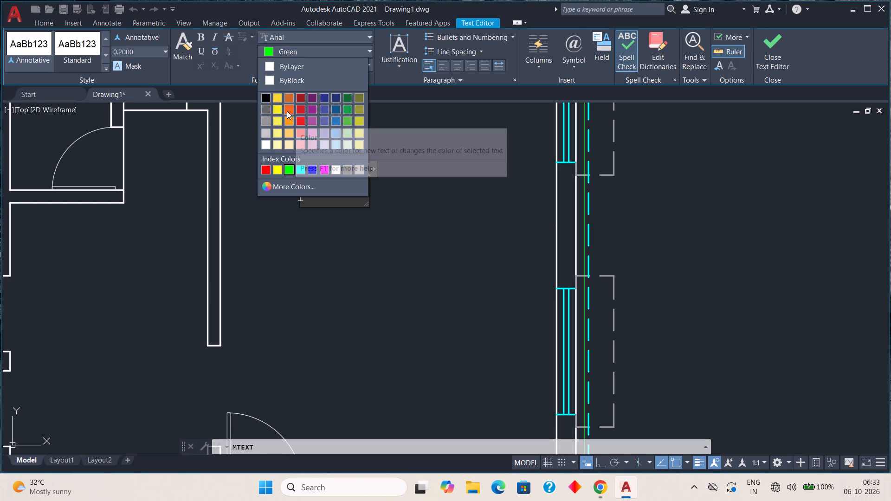
pyautogui.click(266, 143)
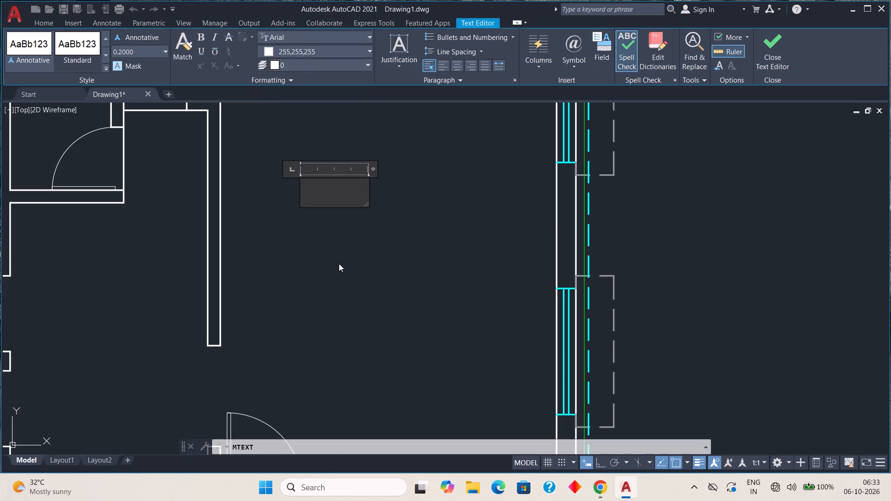
# Enter the room label "Living room" in the text box, with only the first letter capitalised.
pyautogui.press('l')
pyautogui.press('BackSpace')
pyautogui.write('LI')
pyautogui.press('v')
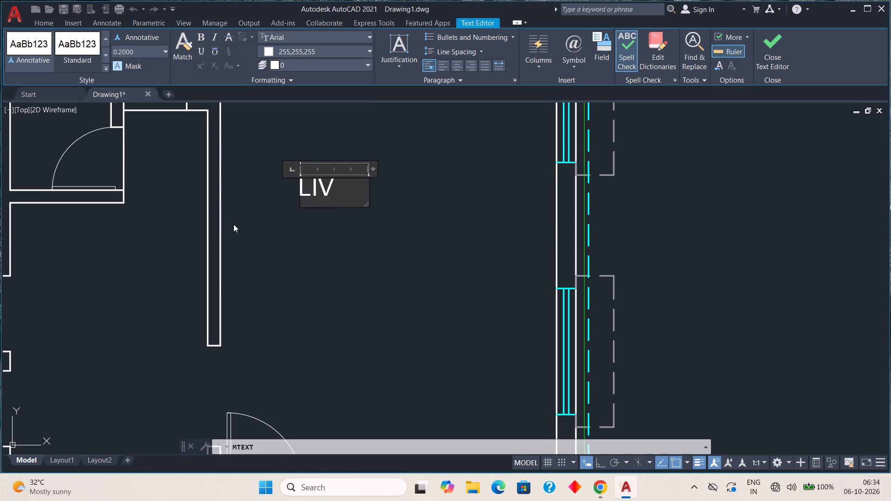
pyautogui.press('i')
pyautogui.press('BackSpace')
pyautogui.press('BackSpace')
pyautogui.press('BackSpace')
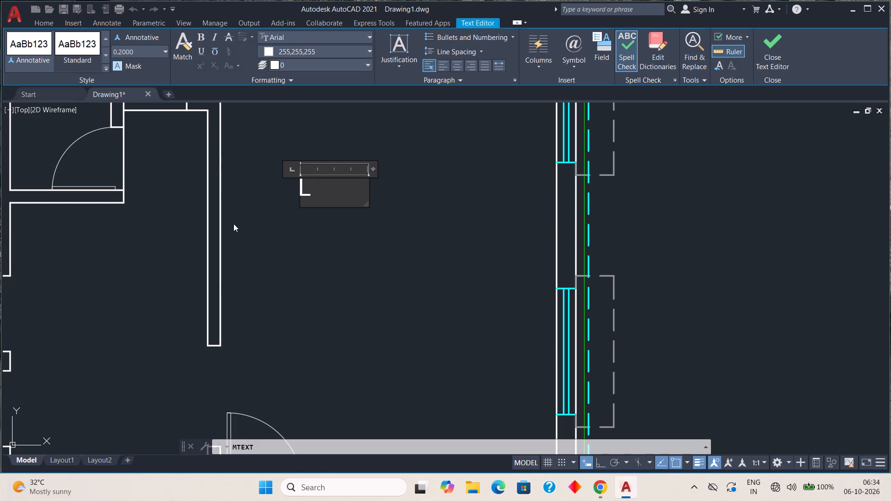
pyautogui.press('i')
pyautogui.press('v')
pyautogui.write('ing')
pyautogui.press('space')
pyautogui.write('roo')
pyautogui.write('m')
pyautogui.press('space')
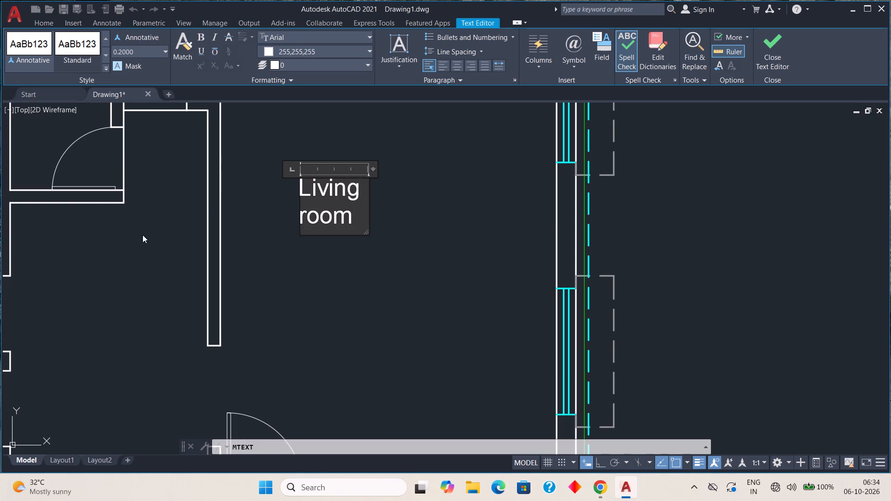
pyautogui.press('Return')
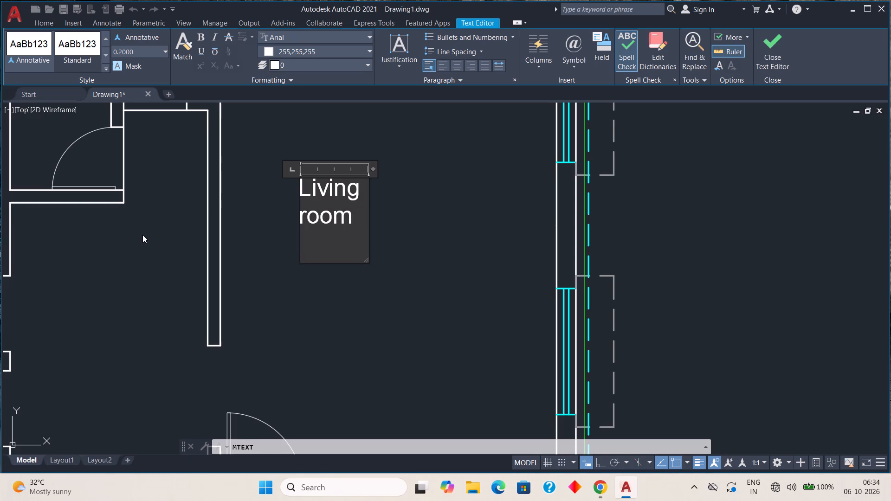
# Correct the room label to read "Living Room" with both words capitalised, and widen the text box so it fits on one line.
pyautogui.press('BackSpace')
pyautogui.press('BackSpace')
pyautogui.press('BackSpace')
pyautogui.press('BackSpace')
pyautogui.press('BackSpace')
pyautogui.press('BackSpace')
pyautogui.press('BackSpace')
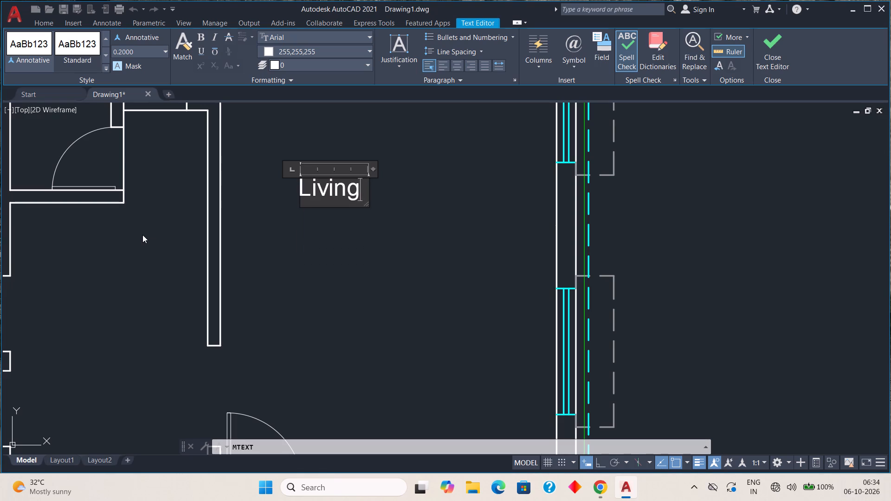
pyautogui.press('space')
pyautogui.press('r')
pyautogui.press('BackSpace')
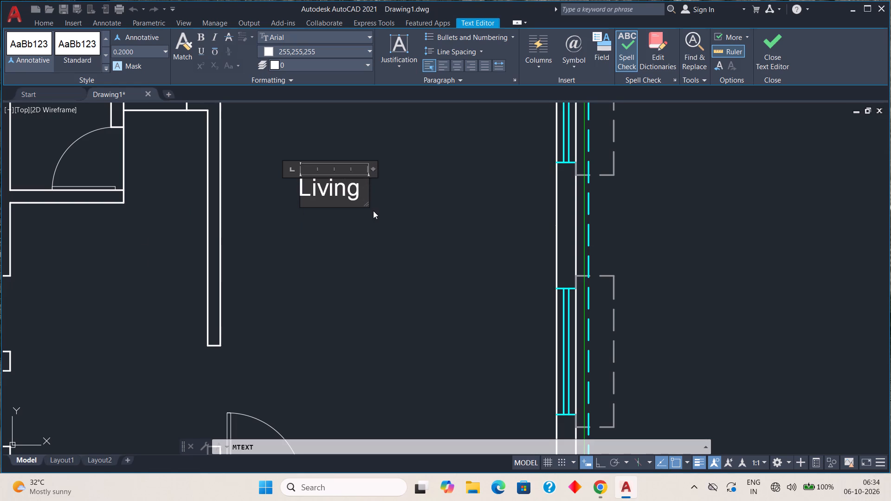
pyautogui.moveTo(368, 193); pyautogui.dragTo(455, 185)
pyautogui.press('r')
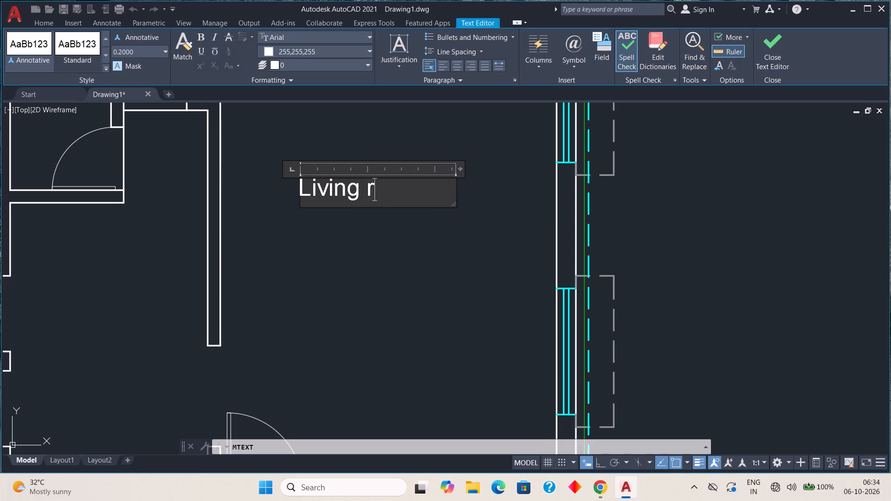
pyautogui.press('BackSpace')
pyautogui.write('oo')
pyautogui.write('m')
pyautogui.press('space')
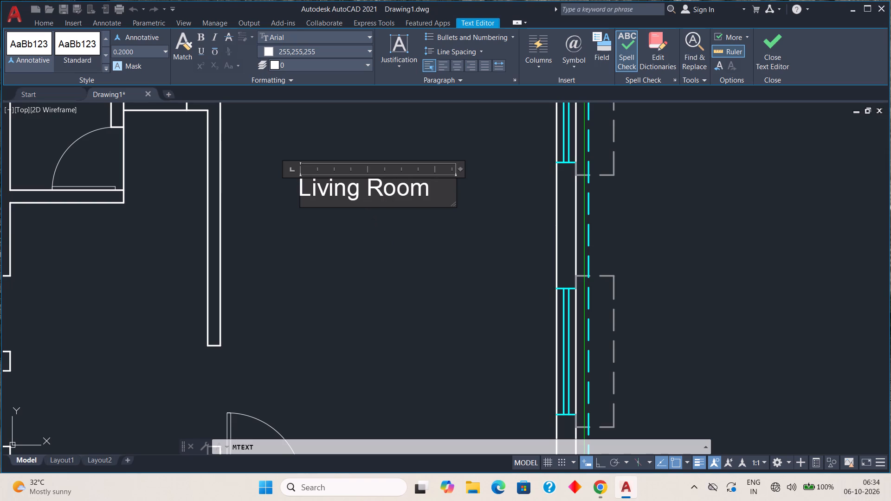
# Add the room size "4X6", with a capital X, as a second line below "Living Room".
pyautogui.press('Return')
pyautogui.press('4')
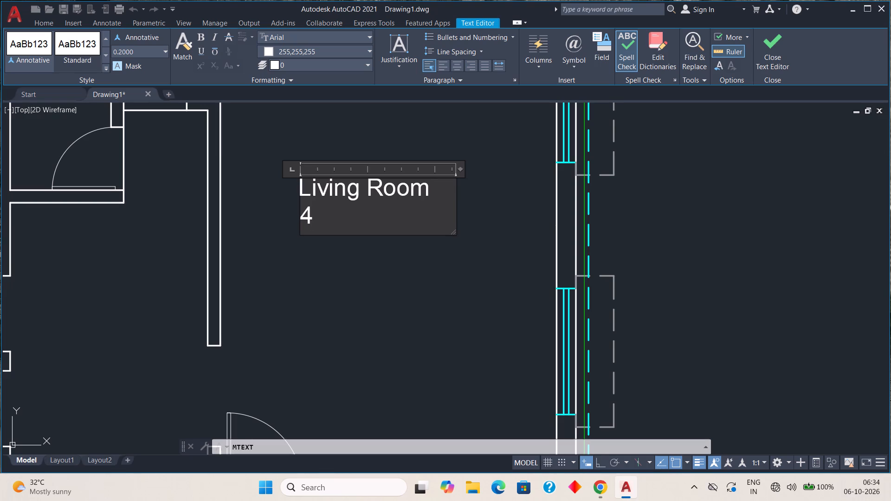
pyautogui.press('x')
pyautogui.press('6')
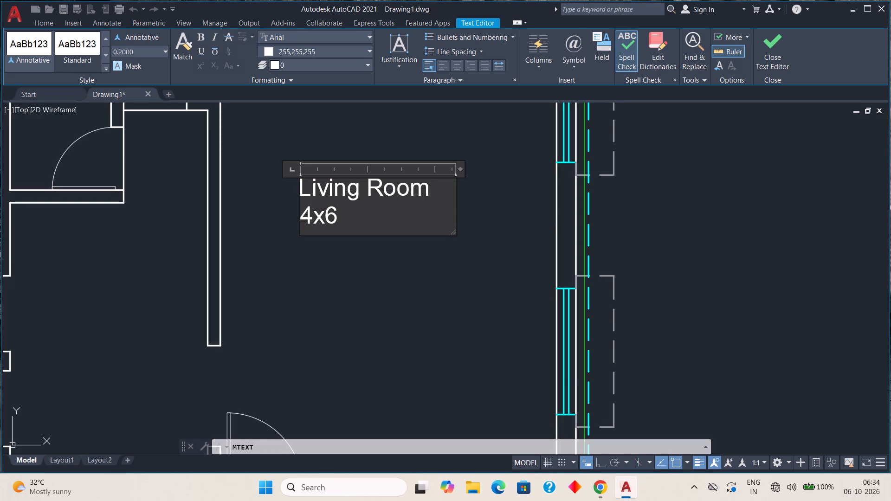
pyautogui.press('BackSpace')
pyautogui.press('BackSpace')
pyautogui.press('BackSpace')
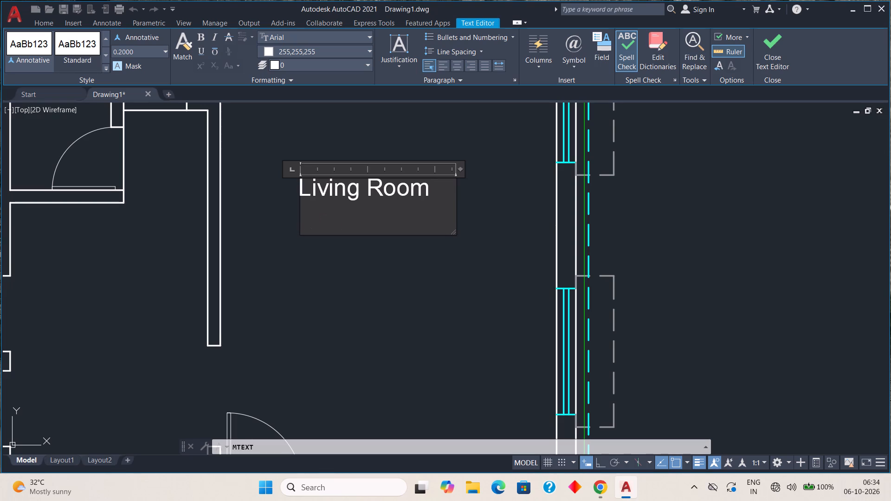
pyautogui.write('4X6')
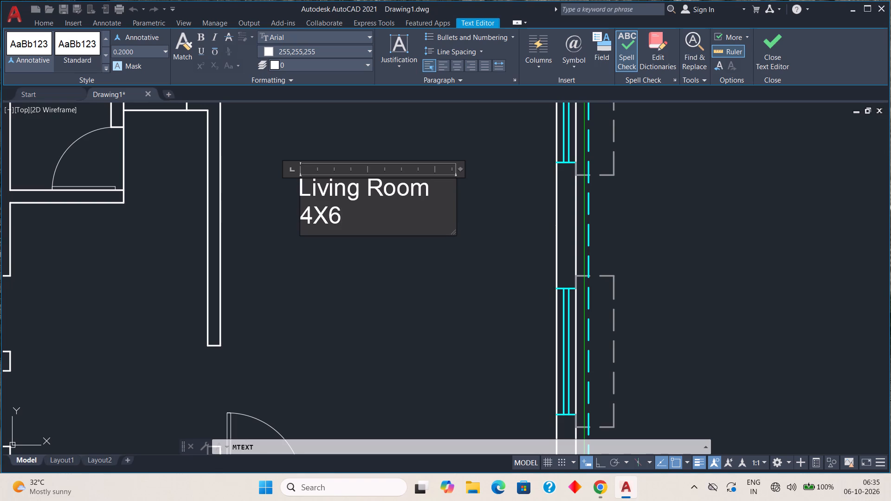
# Centre-align both lines of the Living Room label and finish editing the text.
pyautogui.moveTo(344, 216); pyautogui.dragTo(344, 215)
pyautogui.moveTo(344, 215); pyautogui.dragTo(234, 176)
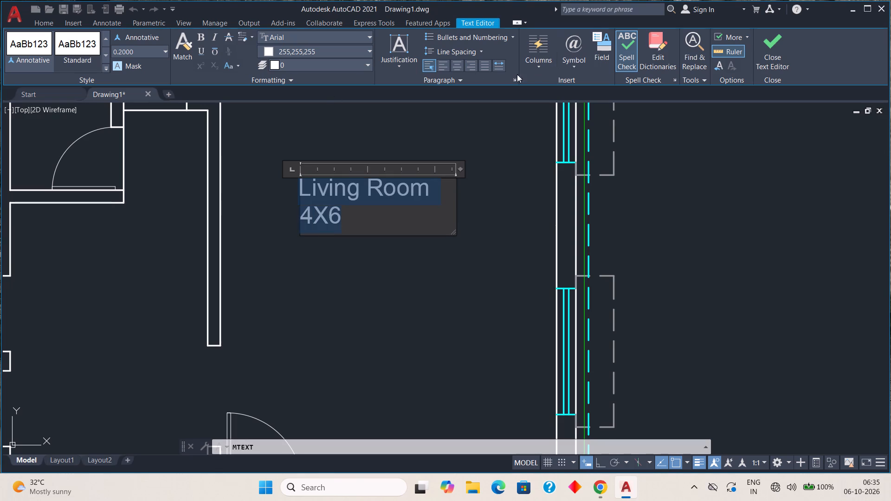
pyautogui.click(454, 67)
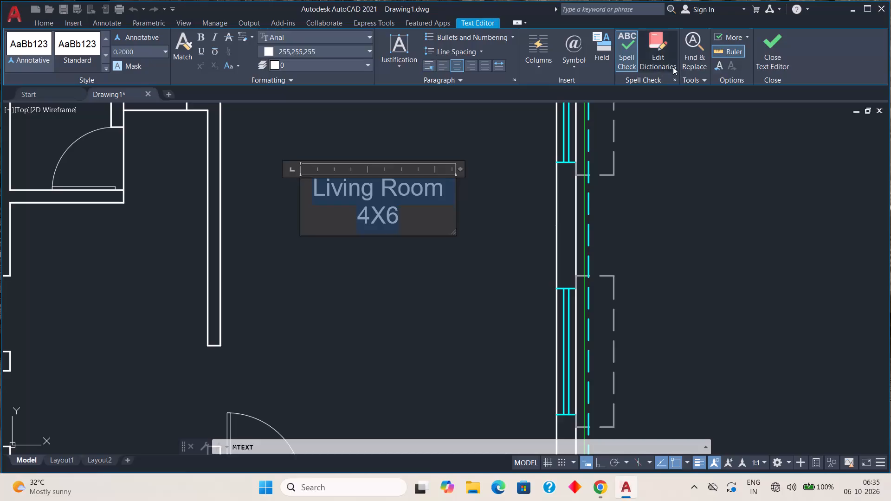
pyautogui.click(778, 39)
# Move the Living Room label up and slightly to the right by about 0.4, towards the middle of its room.
pyautogui.scroll(-2, 475, 219)
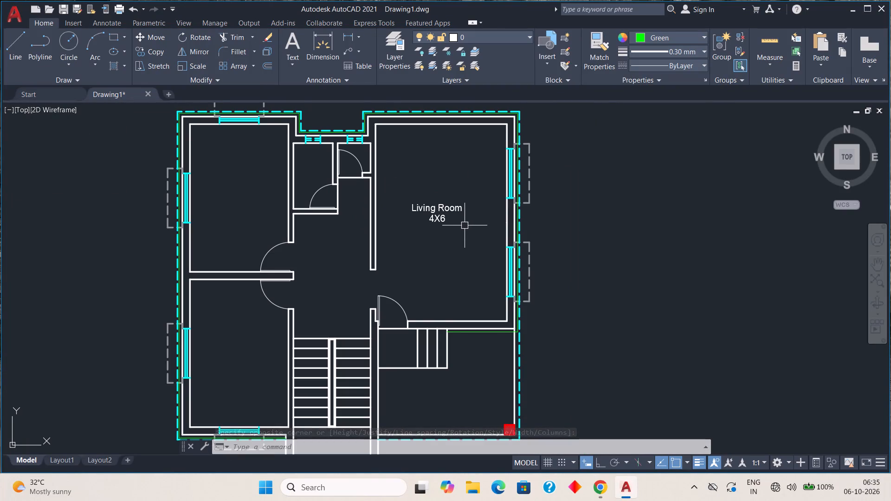
pyautogui.scroll(1, 452, 215)
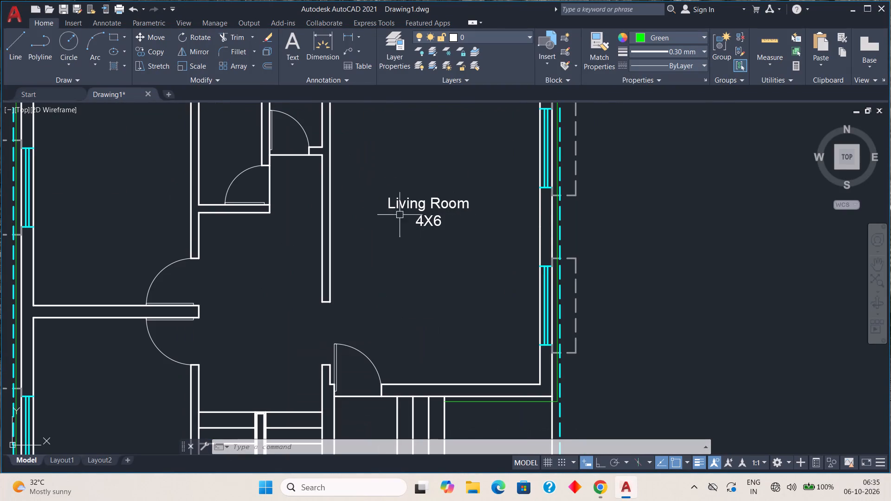
pyautogui.click(367, 192)
pyautogui.click(498, 249)
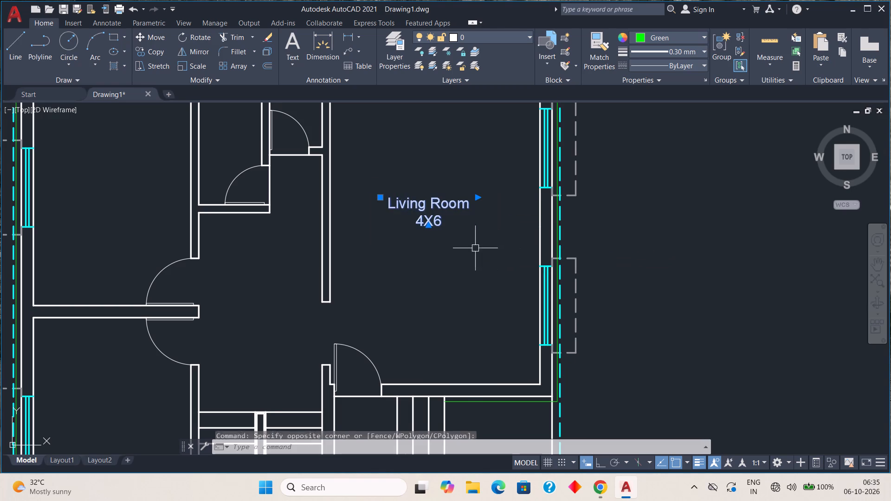
pyautogui.click(380, 199)
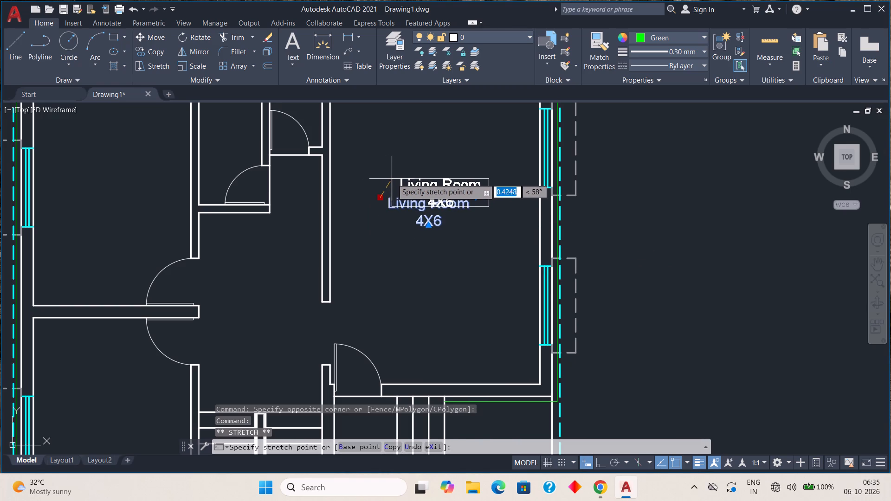
pyautogui.click(389, 178)
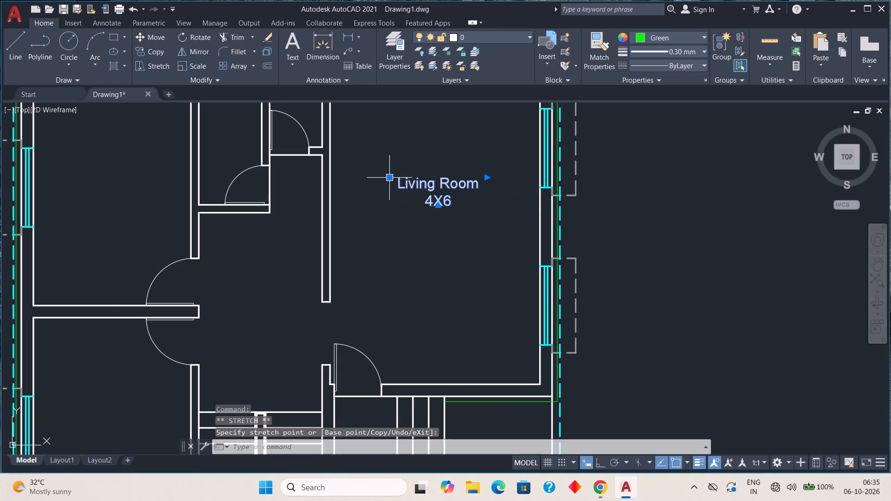
pyautogui.press('Escape')
# Copy the Living Room label horizontally, with Ortho on, into the upper-left room, level with the original.
pyautogui.scroll(-3, 422, 235)
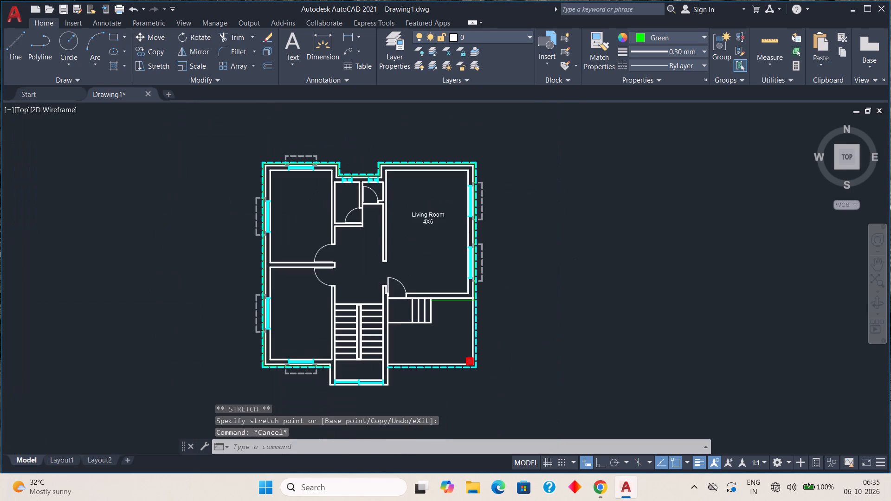
pyautogui.moveTo(425, 246); pyautogui.dragTo(426, 259, button='middle')
pyautogui.scroll(3, 426, 237)
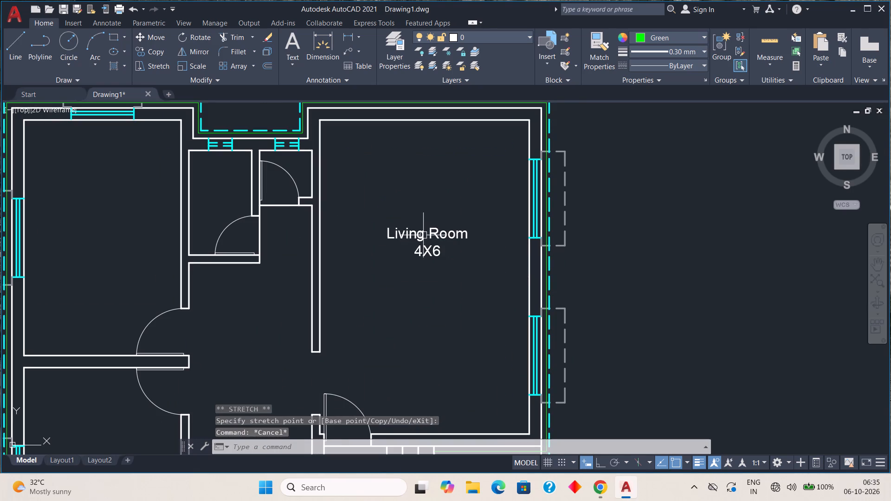
pyautogui.click(423, 235)
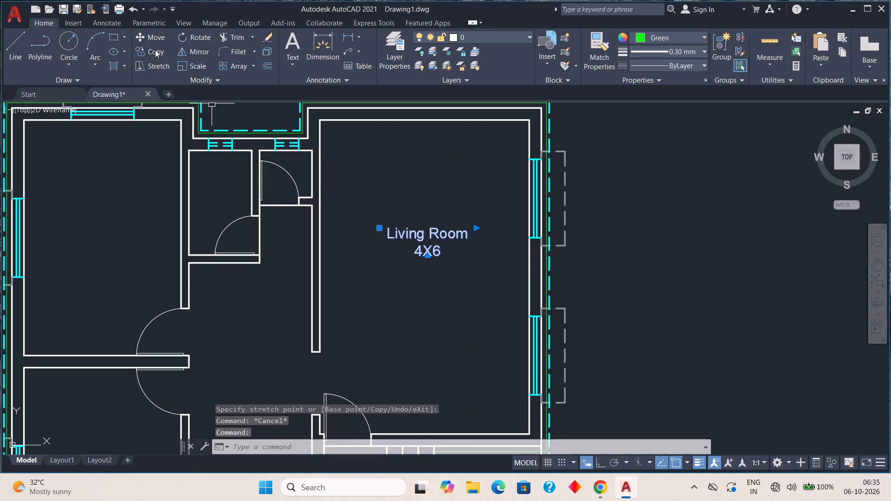
pyautogui.click(155, 50)
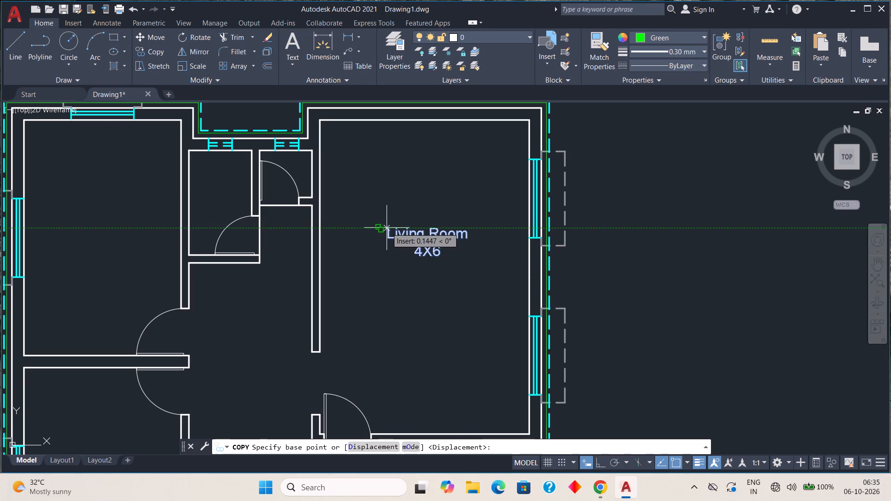
pyautogui.click(387, 228)
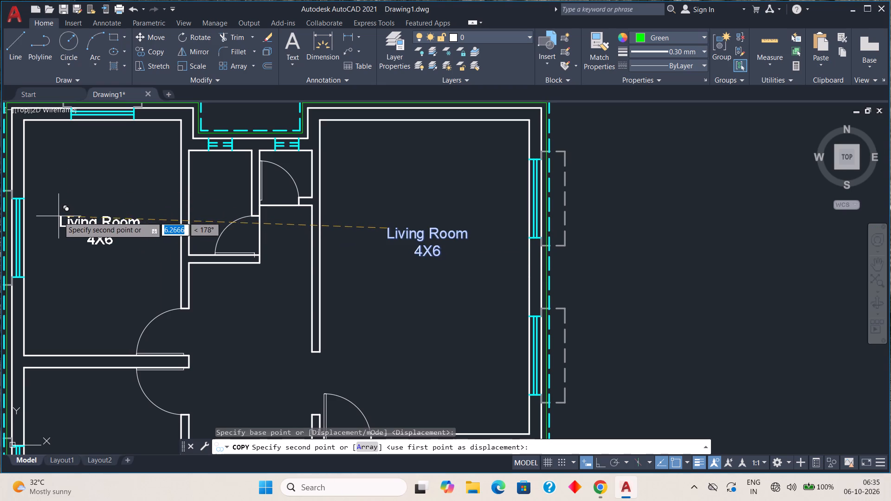
pyautogui.click(598, 461)
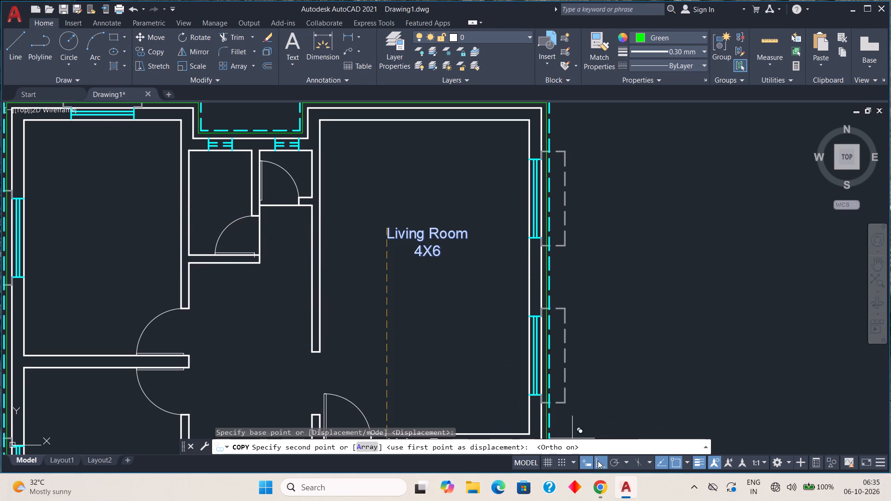
pyautogui.click(61, 213)
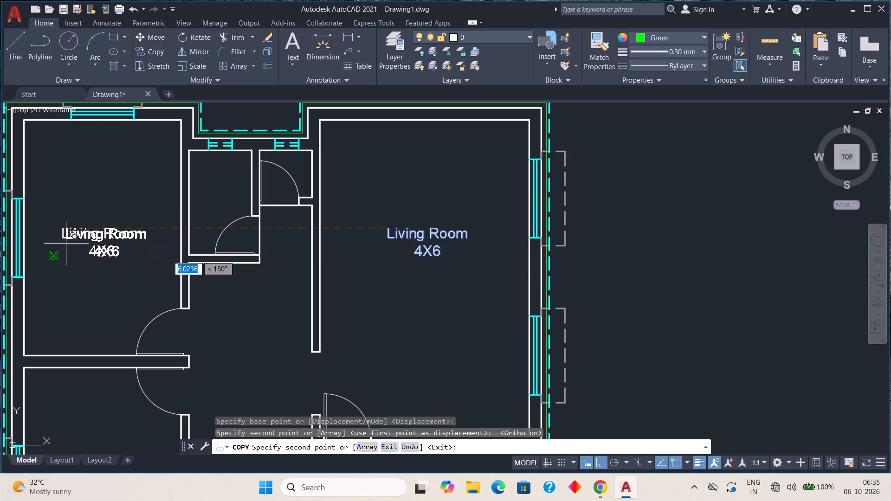
# Place another copy of the label in the middle of the lower-left room, with Ortho off.
pyautogui.moveTo(83, 308); pyautogui.dragTo(98, 97, button='middle')
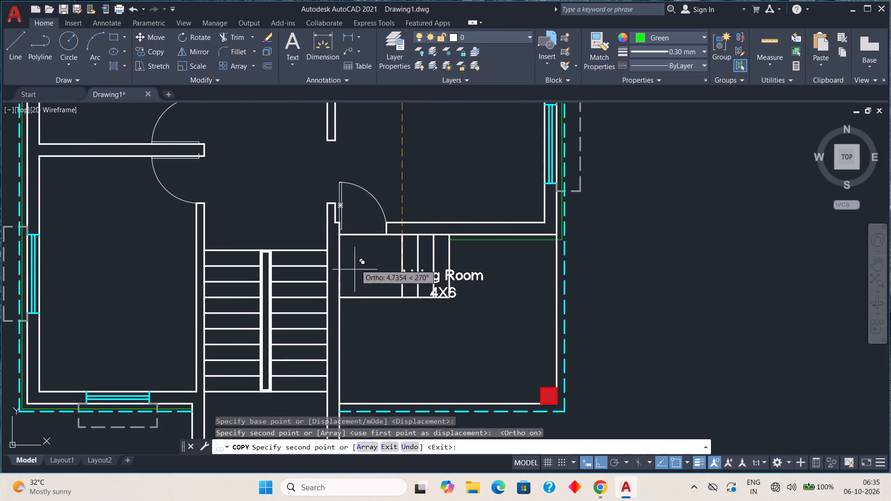
pyautogui.moveTo(359, 170); pyautogui.dragTo(317, 326, button='middle')
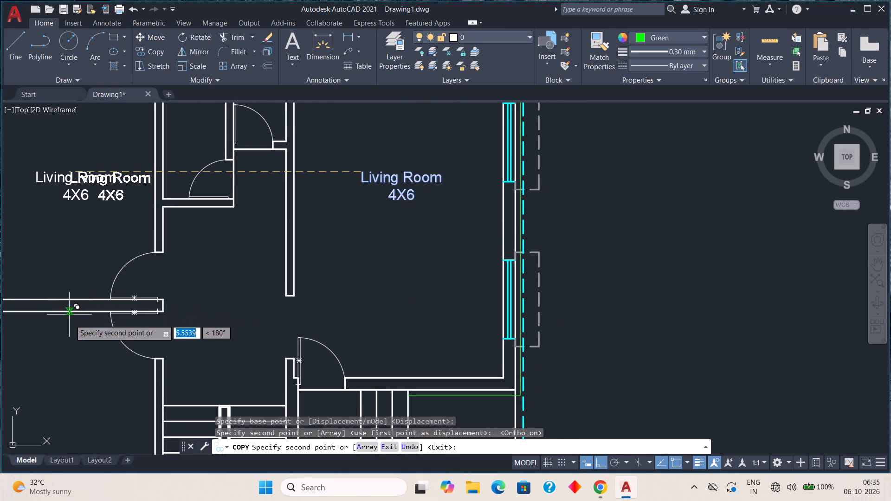
pyautogui.click(600, 463)
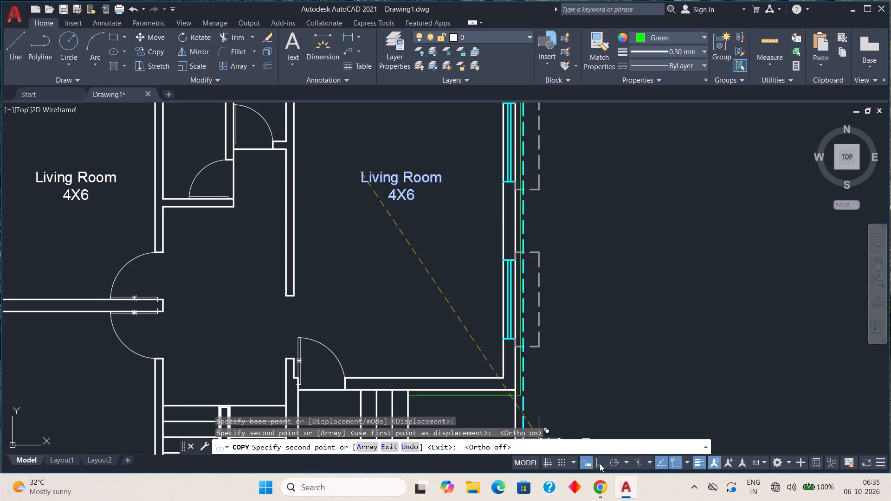
pyautogui.moveTo(91, 313); pyautogui.dragTo(143, 159, button='middle')
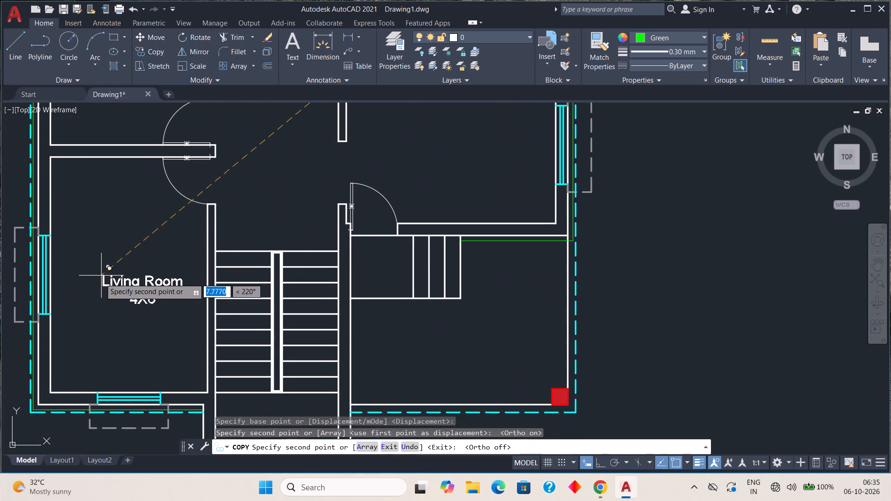
pyautogui.click(84, 257)
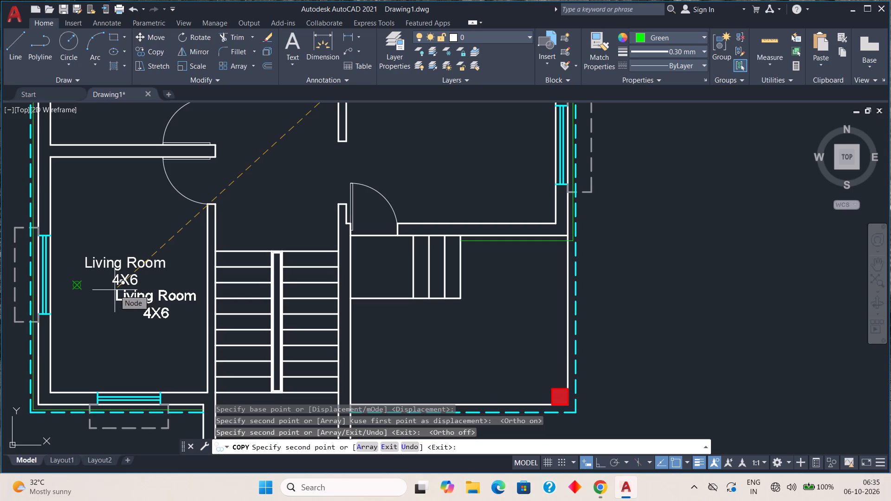
# Place another copy of the label in the central hall above the staircase.
pyautogui.moveTo(241, 213); pyautogui.dragTo(229, 280, button='middle')
pyautogui.moveTo(233, 220); pyautogui.dragTo(230, 271, button='middle')
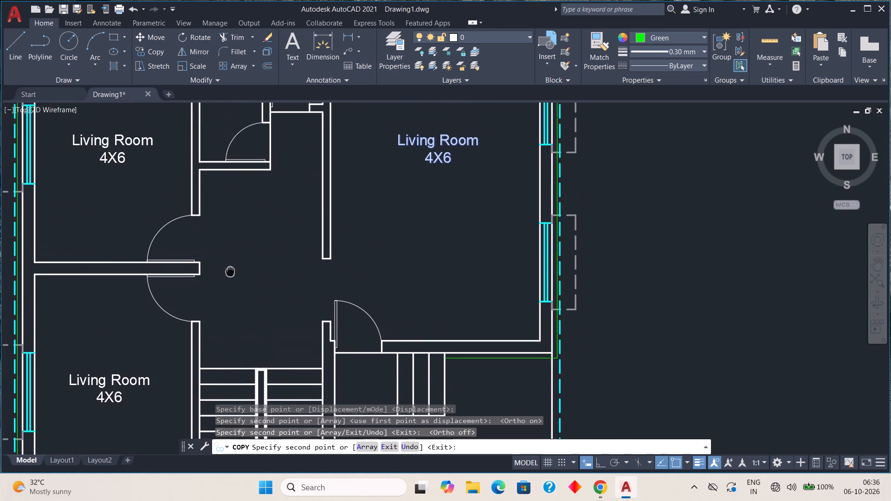
pyautogui.moveTo(230, 271); pyautogui.dragTo(229, 281, button='middle')
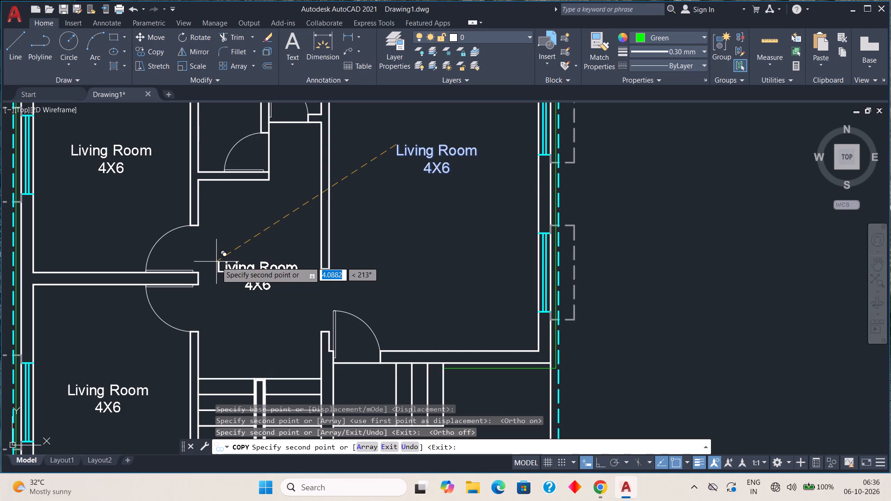
pyautogui.click(216, 262)
# Place copies of the Living Room label in the two small adjoining rooms at the top centre of the plan.
pyautogui.moveTo(220, 220); pyautogui.dragTo(213, 302, button='middle')
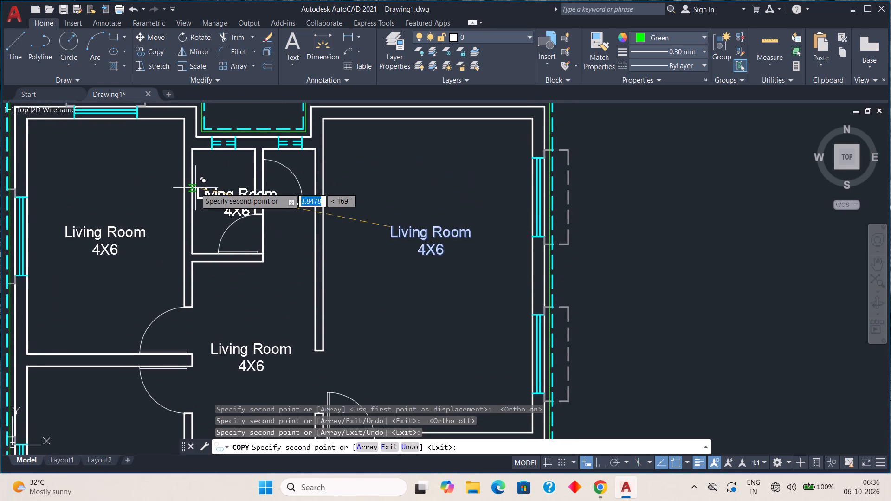
pyautogui.scroll(2, 195, 188)
pyautogui.click(196, 165)
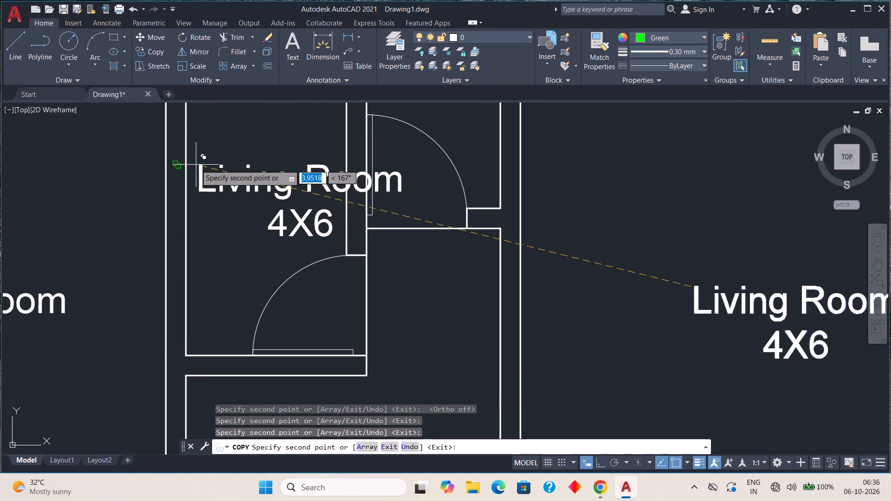
pyautogui.moveTo(265, 173); pyautogui.dragTo(174, 281, button='middle')
pyautogui.click(291, 228)
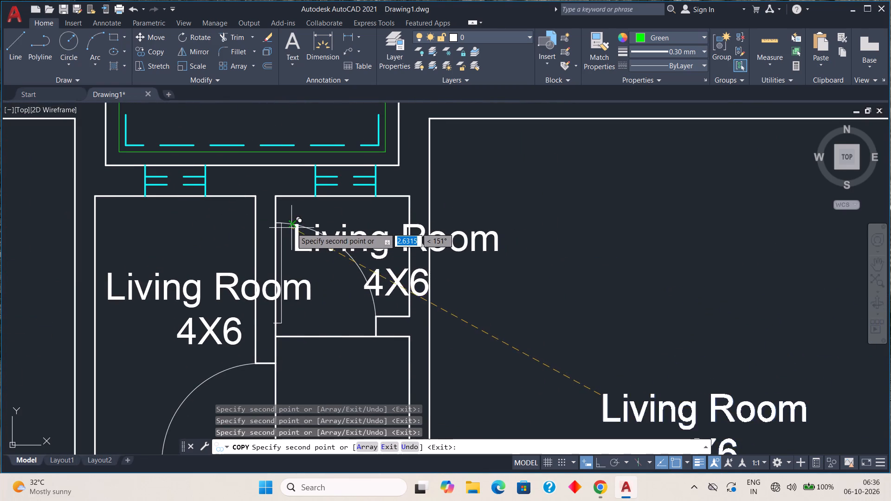
# Place copies of the label in the lower-right area below the entrance steps and on the landing below the staircase, and finish copying.
pyautogui.scroll(-3, 304, 295)
pyautogui.moveTo(304, 322); pyautogui.dragTo(285, 109, button='middle')
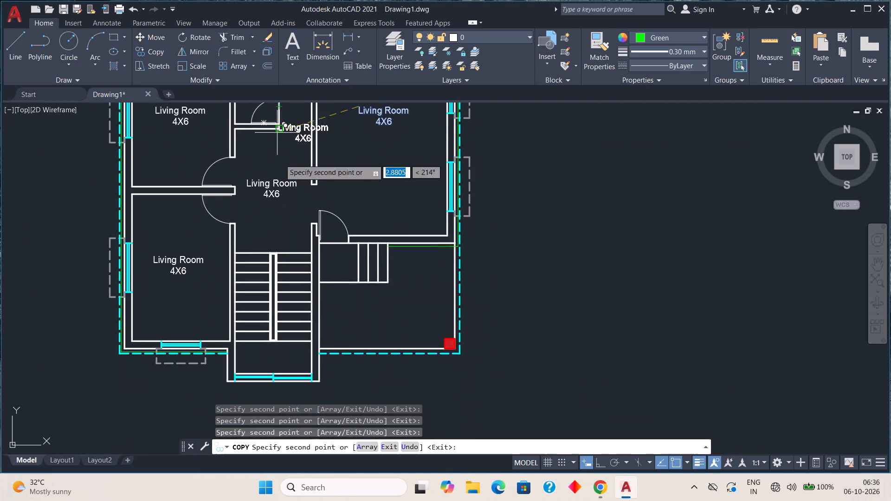
pyautogui.click(375, 310)
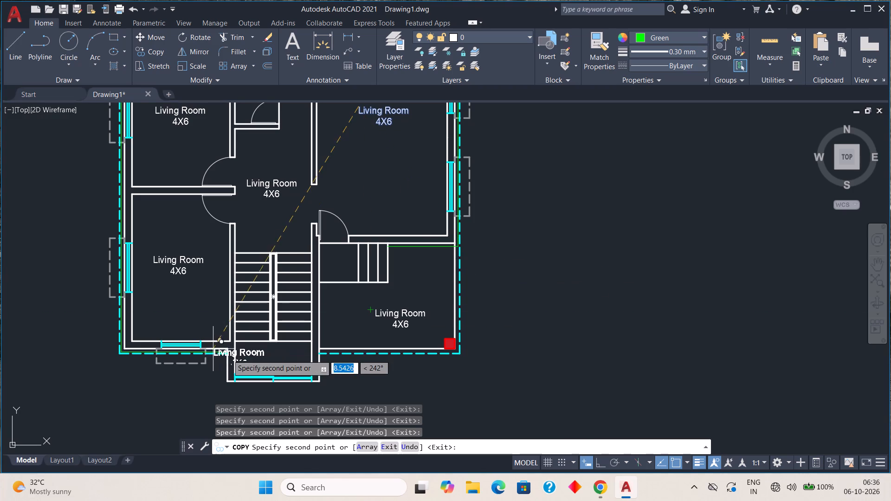
pyautogui.click(248, 350)
pyautogui.press('Escape')
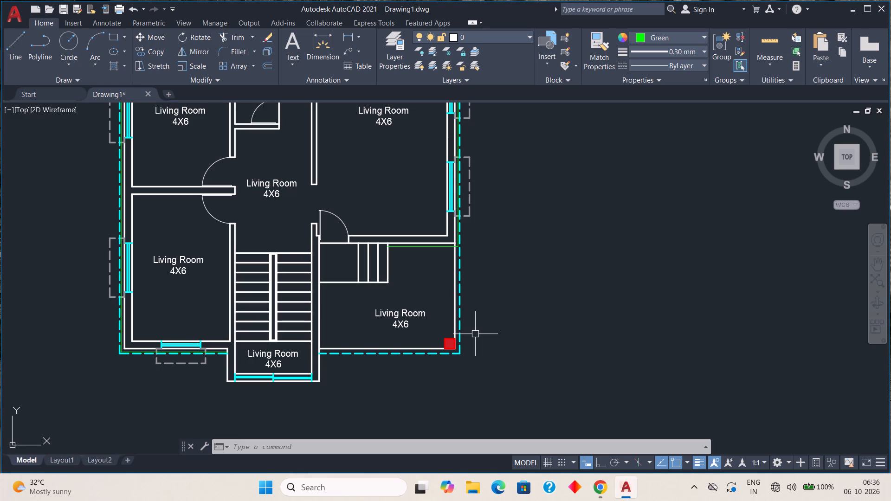
# Change the room name in the upper-left room's label to "Bed Room".
pyautogui.moveTo(229, 225); pyautogui.dragTo(220, 329, button='middle')
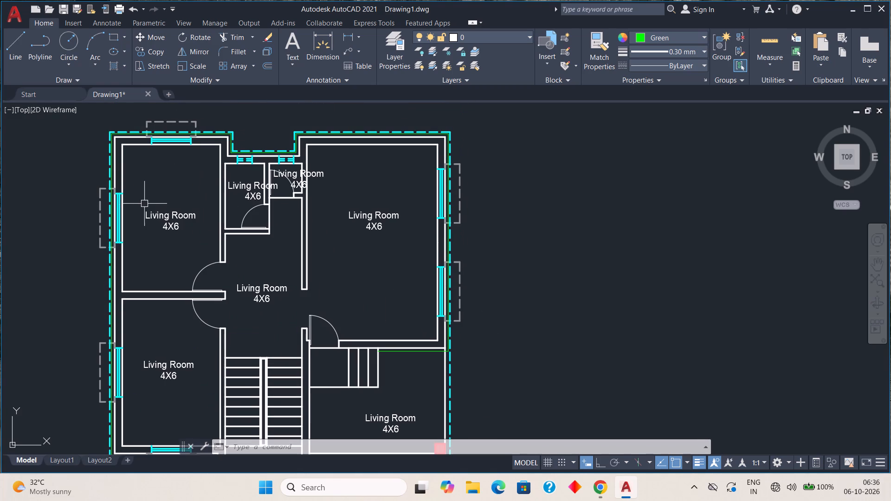
pyautogui.doubleClick(155, 215)
pyautogui.click(169, 216)
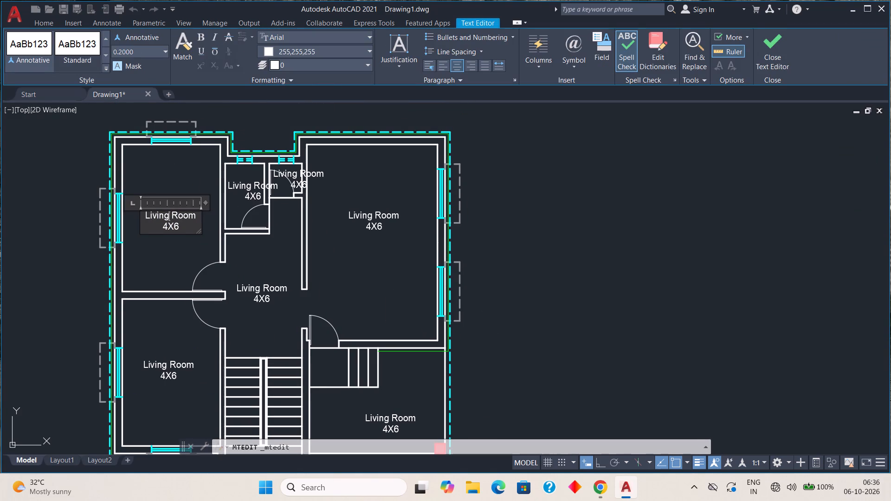
pyautogui.press('BackSpace')
pyautogui.press('BackSpace')
pyautogui.press('BackSpace')
pyautogui.press('BackSpace')
pyautogui.press('BackSpace')
pyautogui.press('BackSpace')
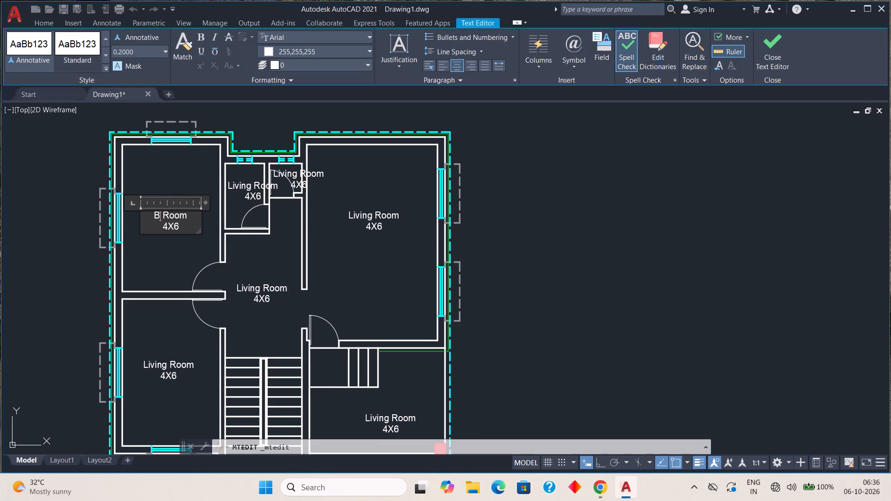
pyautogui.press('e')
pyautogui.press('d')
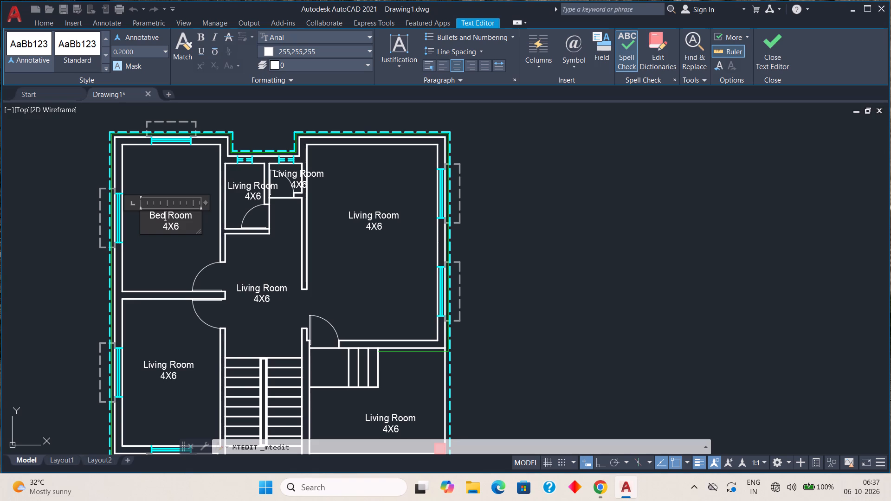
# Change the size line of the Bed Room label to "3 X 4.5 m" and finish editing the text.
pyautogui.click(168, 225)
pyautogui.press('BackSpace')
pyautogui.press('3')
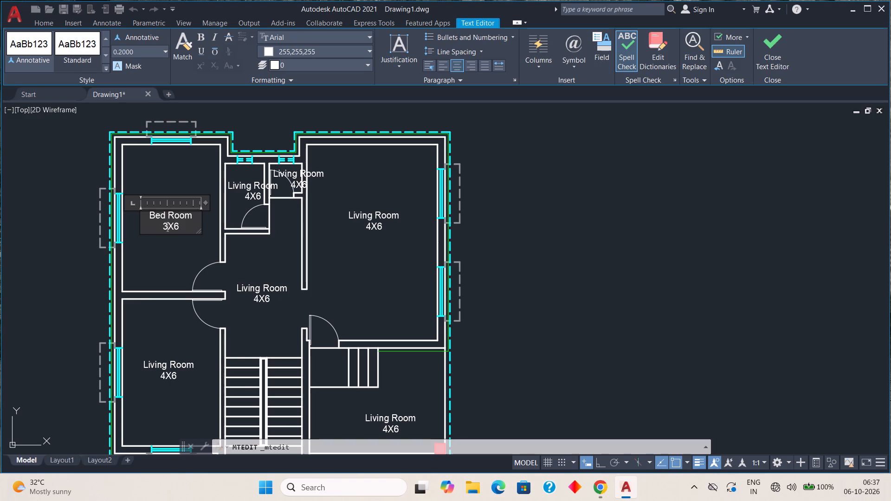
pyautogui.click(180, 228)
pyautogui.press('BackSpace')
pyautogui.press('BackSpace')
pyautogui.press('x')
pyautogui.press('BackSpace')
pyautogui.press('space')
pyautogui.write('X')
pyautogui.press('space')
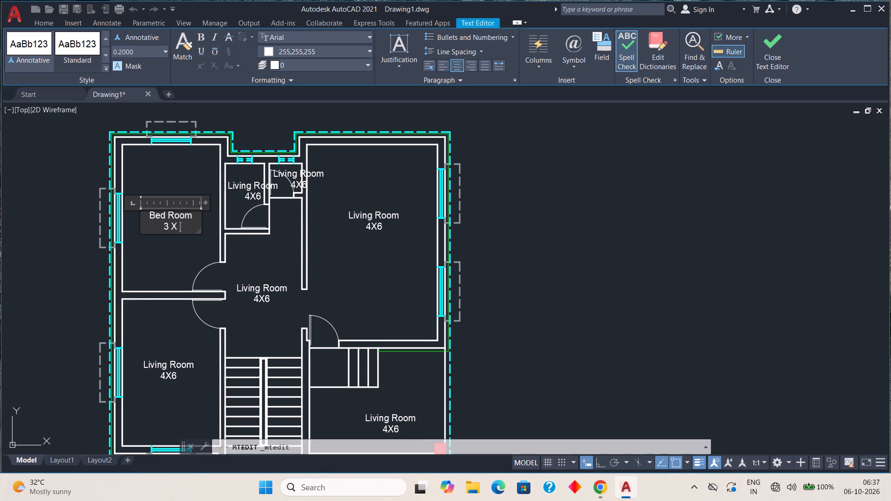
pyautogui.write('4.')
pyautogui.write('5 M')
pyautogui.press('BackSpace')
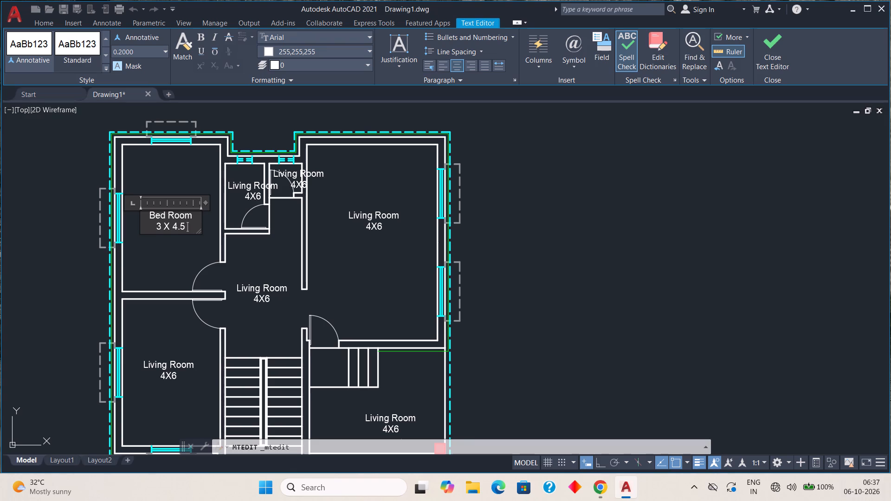
pyautogui.write('m')
pyautogui.press('space')
pyautogui.click(168, 264)
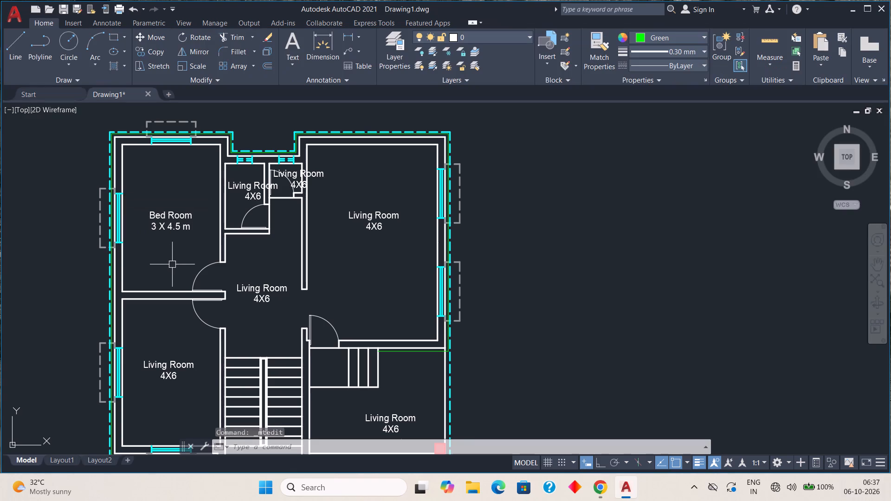
# Rewrite the size line of the large upper-right room's Living Room label as "4 X 6 m", with spaces and unit.
pyautogui.doubleClick(377, 228)
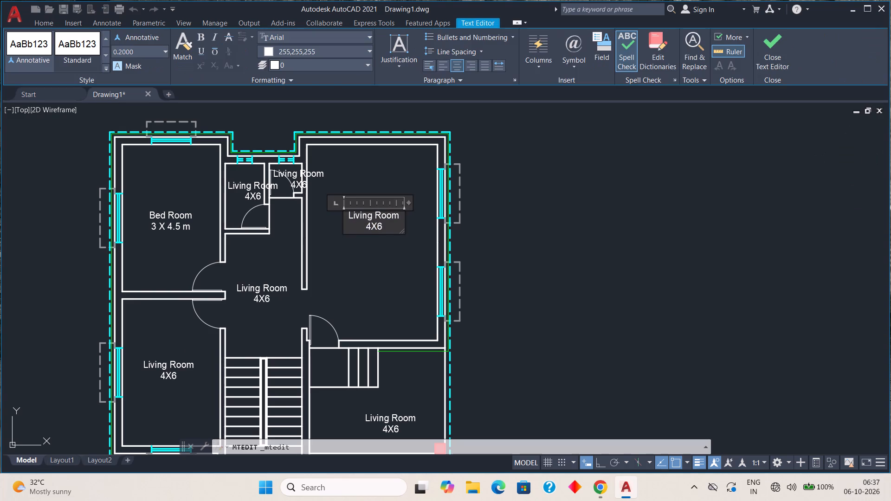
pyautogui.press('space')
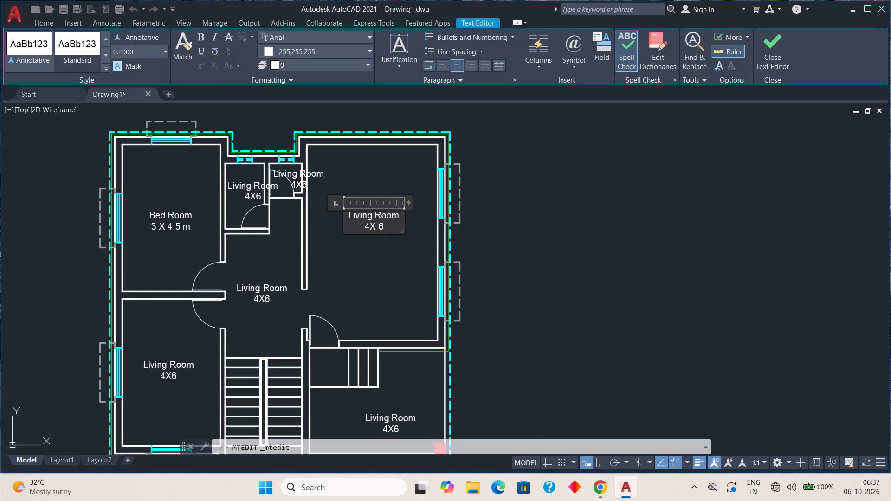
pyautogui.click(369, 226)
pyautogui.press('space')
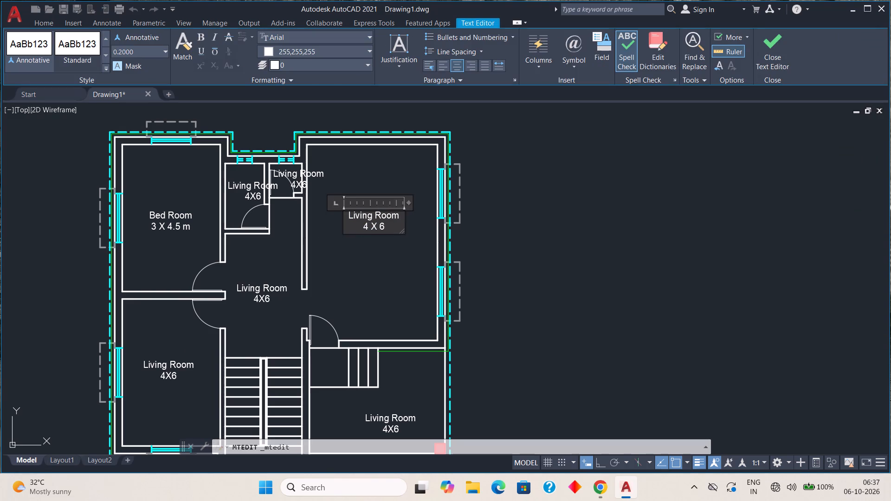
pyautogui.click(392, 224)
pyautogui.press('space')
pyautogui.press('m')
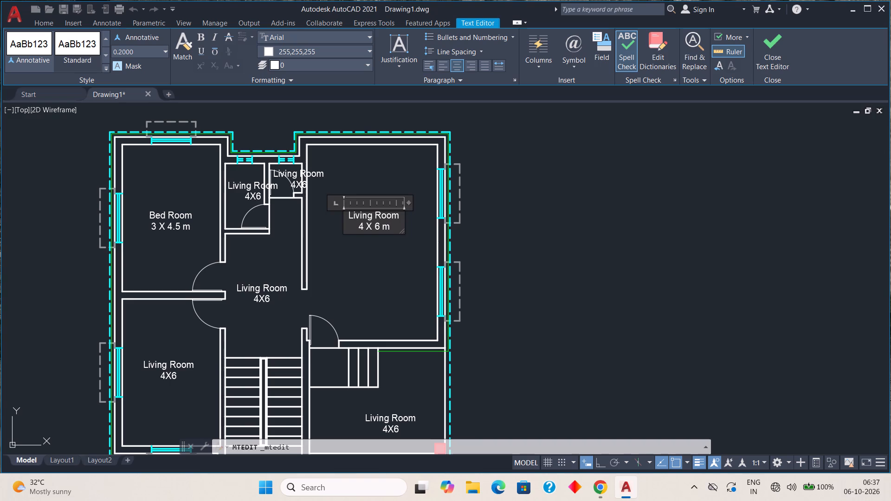
pyautogui.press('space')
pyautogui.click(375, 250)
# Replace the room name in the lower-left room's label with "kitchen".
pyautogui.moveTo(359, 282); pyautogui.dragTo(341, 167, button='middle')
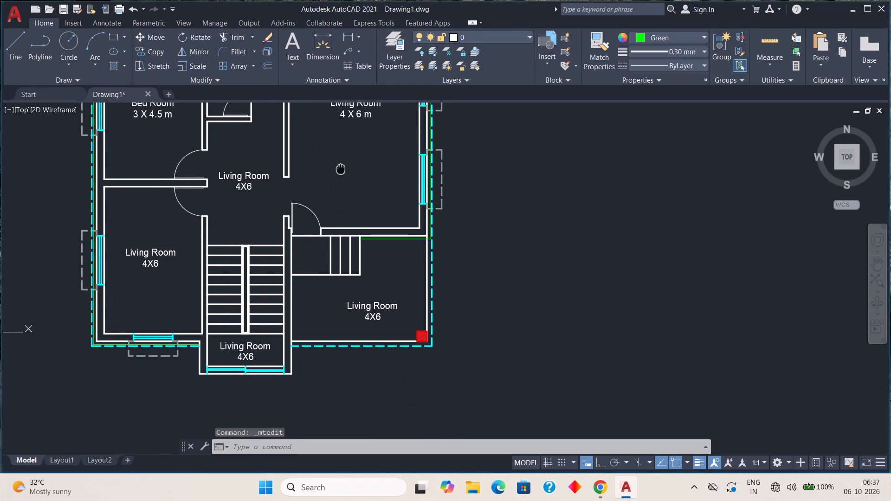
pyautogui.moveTo(341, 167); pyautogui.dragTo(343, 162, button='middle')
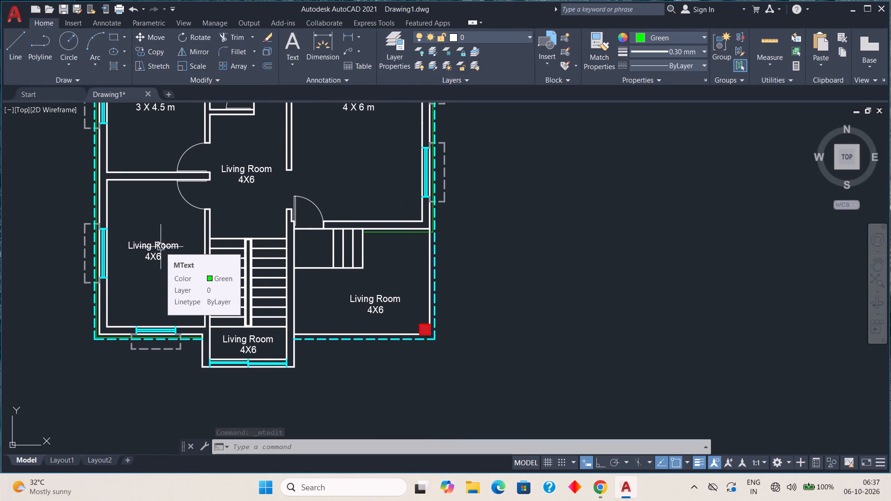
pyautogui.doubleClick(161, 247)
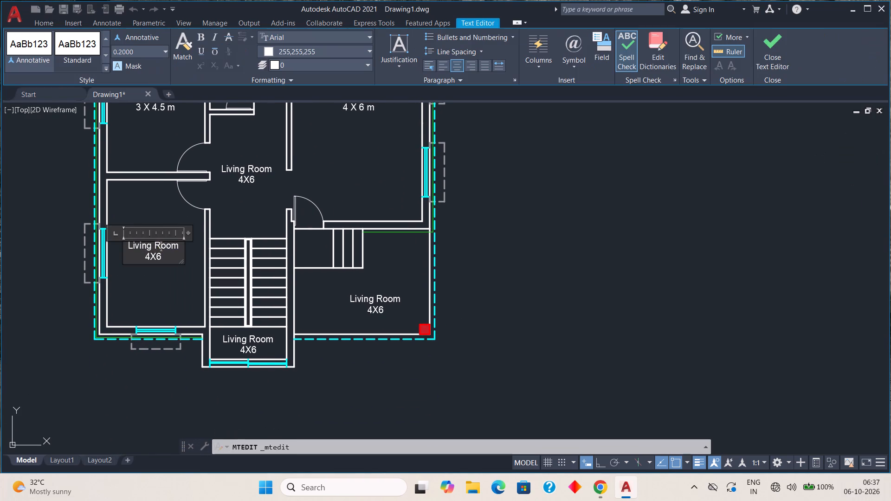
pyautogui.click(179, 246)
pyautogui.press('BackSpace')
pyautogui.press('BackSpace')
pyautogui.press('BackSpace')
pyautogui.press('BackSpace')
pyautogui.press('BackSpace')
pyautogui.press('BackSpace')
pyautogui.press('BackSpace')
pyautogui.press('BackSpace')
pyautogui.press('BackSpace')
pyautogui.press('BackSpace')
pyautogui.press('BackSpace')
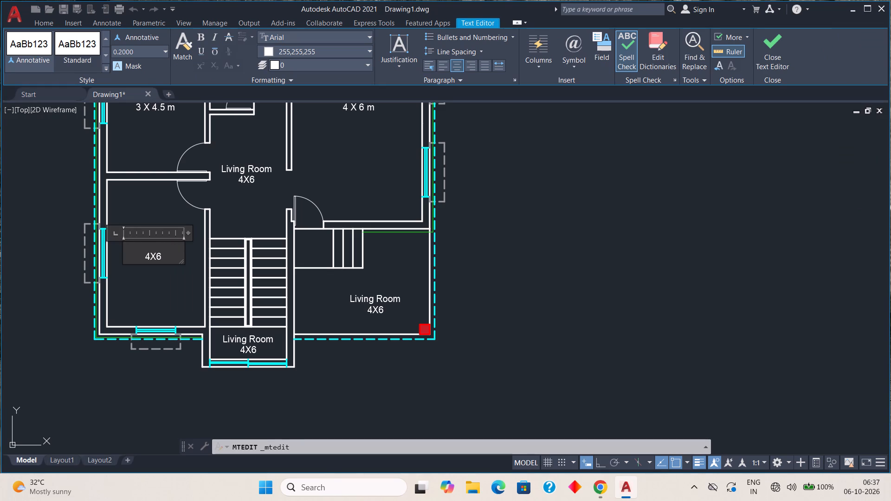
pyautogui.press('k')
pyautogui.write('itchen')
pyautogui.press('space')
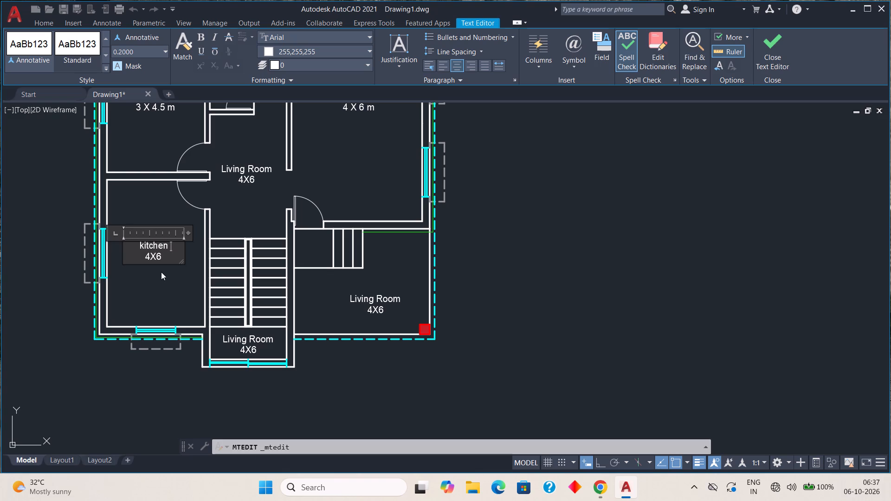
# Set the size line of the kitchen label to "3 X 4.5 m" and finish editing the text.
pyautogui.click(165, 255)
pyautogui.press('BackSpace')
pyautogui.press('BackSpace')
pyautogui.press('BackSpace')
pyautogui.press('3')
pyautogui.press('space')
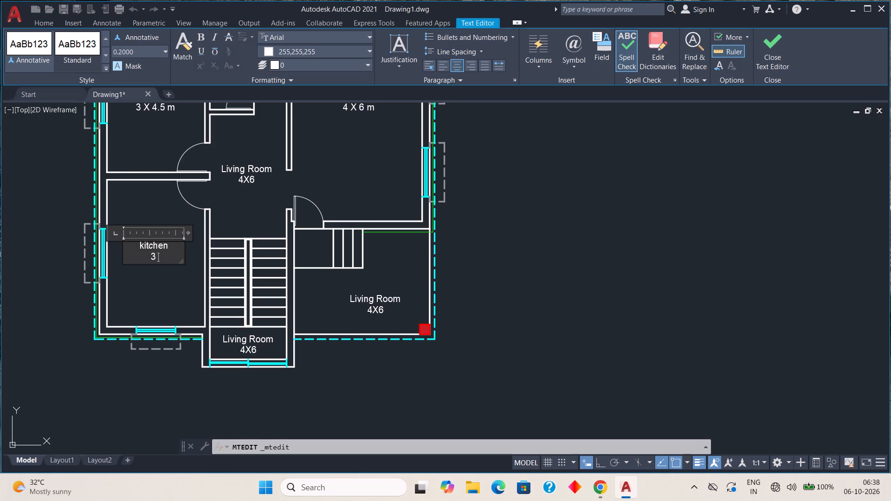
pyautogui.write('X')
pyautogui.press('space')
pyautogui.press('BackSpace')
pyautogui.press('BackSpace')
pyautogui.press('BackSpace')
pyautogui.press('BackSpace')
pyautogui.press('3')
pyautogui.press('space')
pyautogui.write('X')
pyautogui.press('space')
pyautogui.press('4')
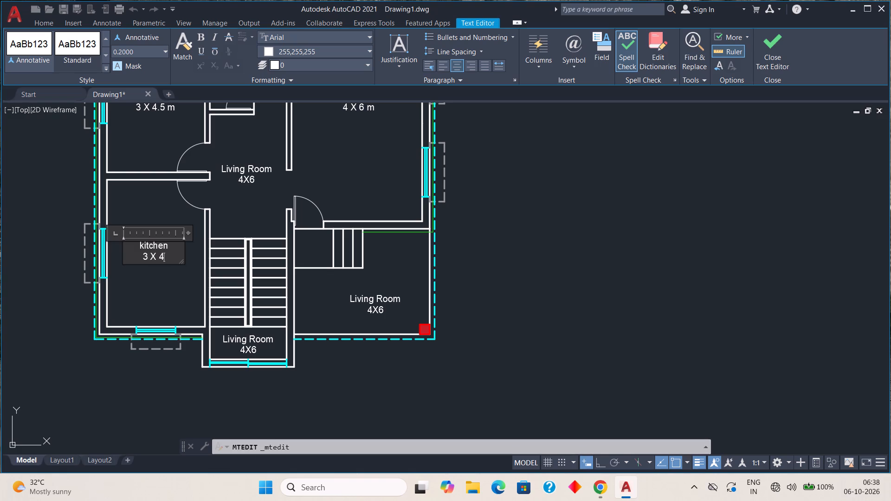
pyautogui.press(',')
pyautogui.press('BackSpace')
pyautogui.write('.5')
pyautogui.press('space')
pyautogui.press('m')
pyautogui.press('BackSpace')
pyautogui.write('m')
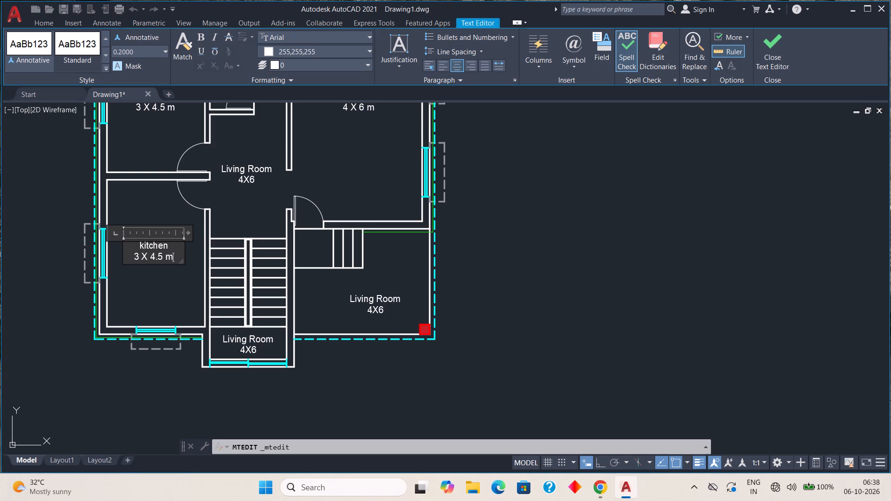
pyautogui.press('space')
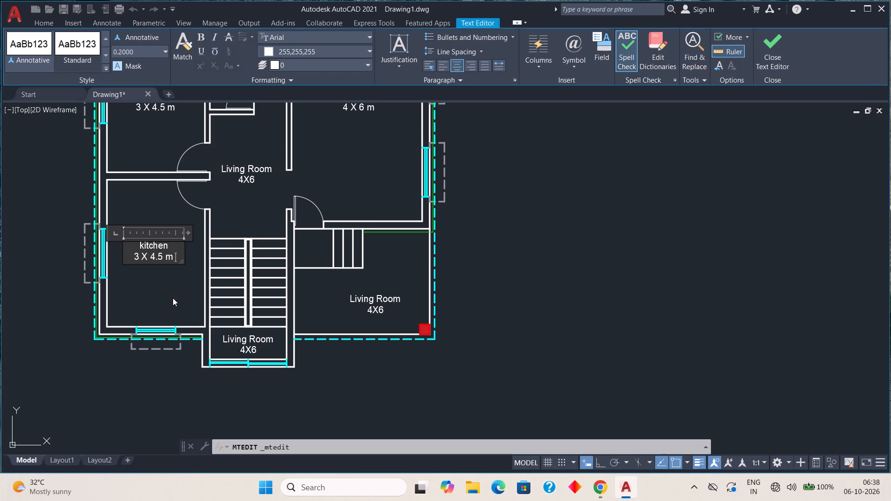
pyautogui.click(173, 298)
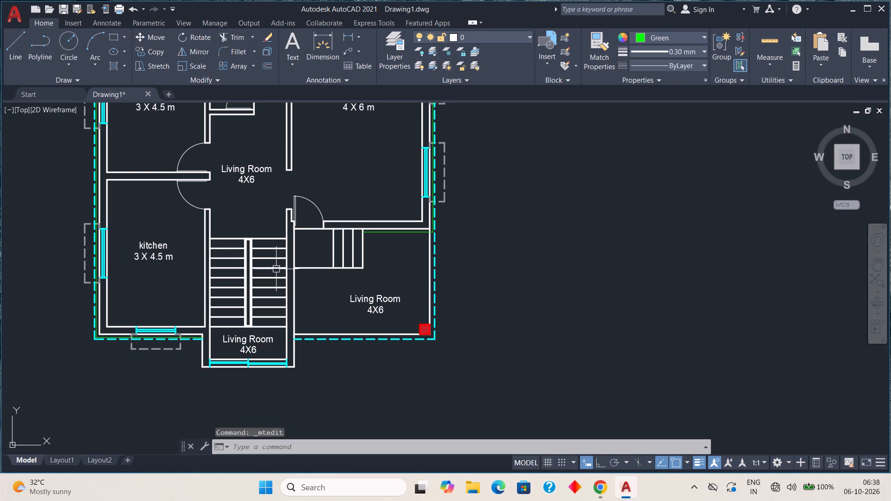
# Replace the room name in the label of the central space above the staircase with "lobby".
pyautogui.moveTo(351, 289); pyautogui.dragTo(312, 323, button='middle')
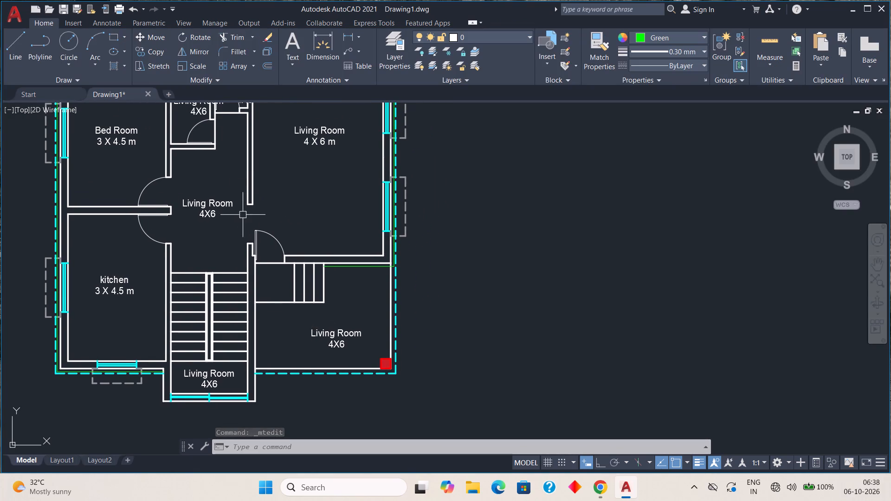
pyautogui.moveTo(217, 237); pyautogui.dragTo(232, 261, button='middle')
pyautogui.doubleClick(221, 228)
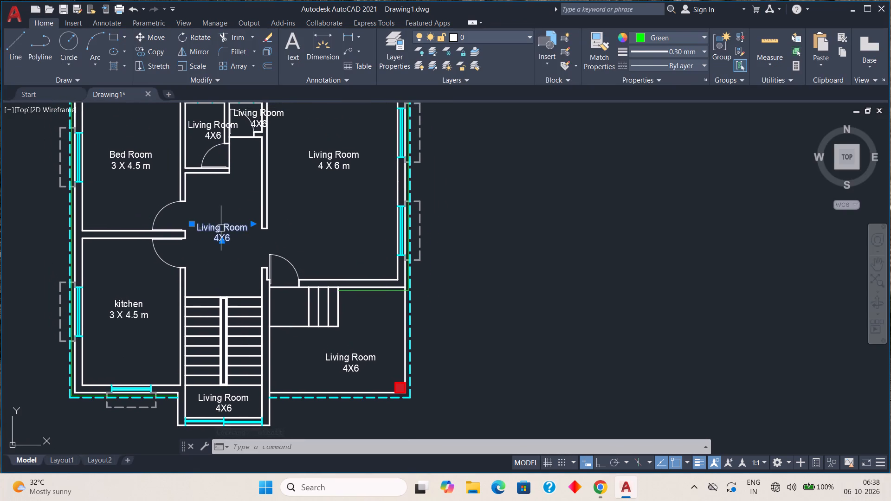
pyautogui.click(250, 227)
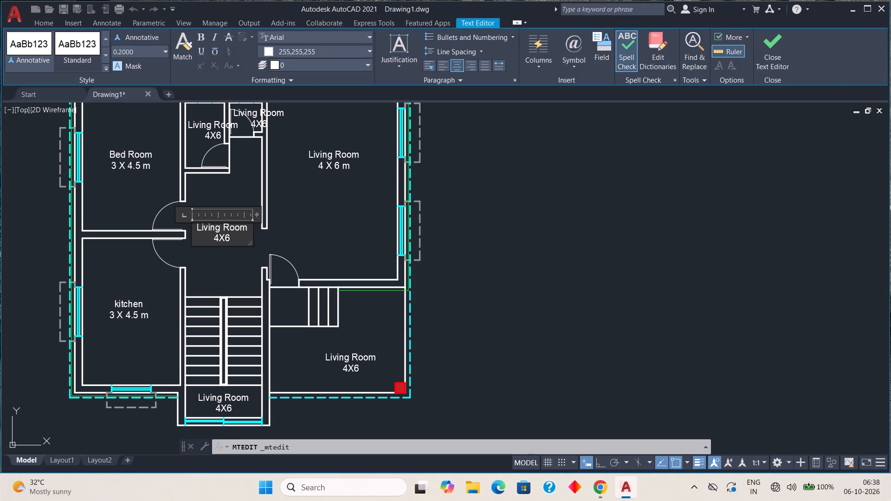
pyautogui.press('BackSpace')
pyautogui.press('BackSpace')
pyautogui.press('BackSpace')
pyautogui.press('BackSpace')
pyautogui.press('BackSpace')
pyautogui.press('BackSpace')
pyautogui.press('BackSpace')
pyautogui.press('BackSpace')
pyautogui.press('BackSpace')
pyautogui.press('BackSpace')
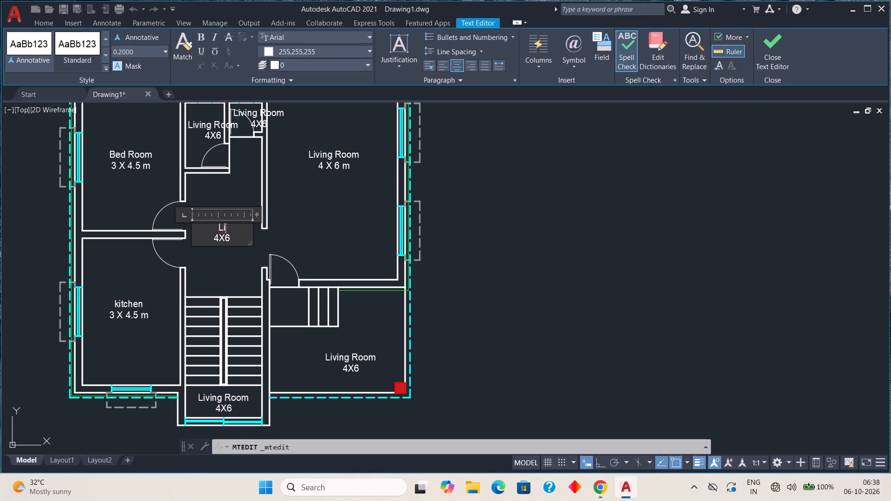
pyautogui.press('BackSpace')
pyautogui.press('BackSpace')
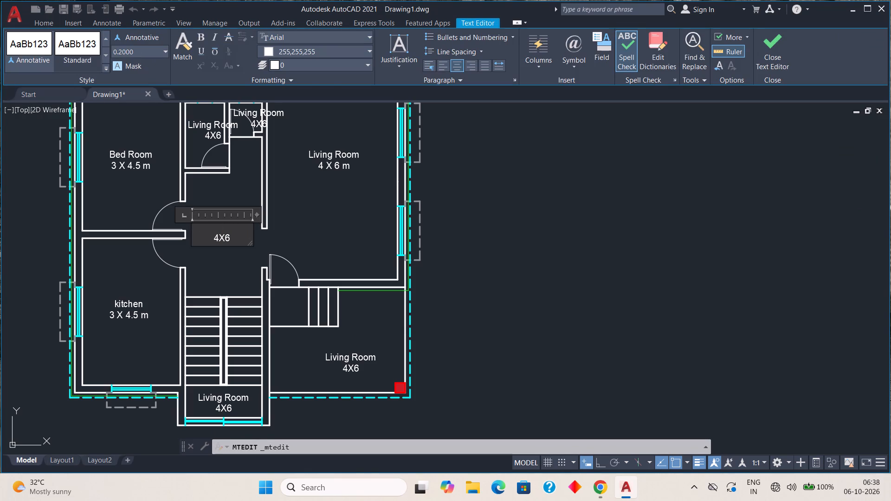
pyautogui.press('l')
pyautogui.press('o')
pyautogui.write('bby')
pyautogui.press('space')
# Change the size line of the lobby label to "2,2 X 3.8 m" and finish editing the text.
pyautogui.click(219, 239)
pyautogui.press('BackSpace')
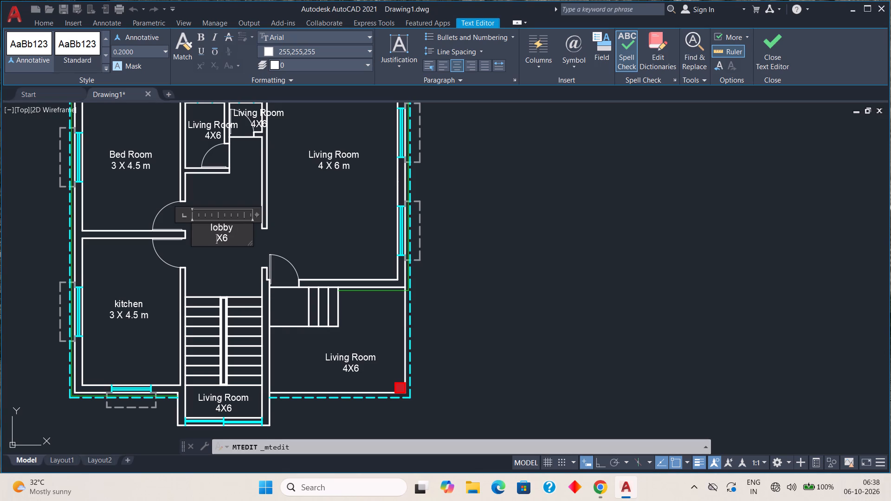
pyautogui.write('2,2')
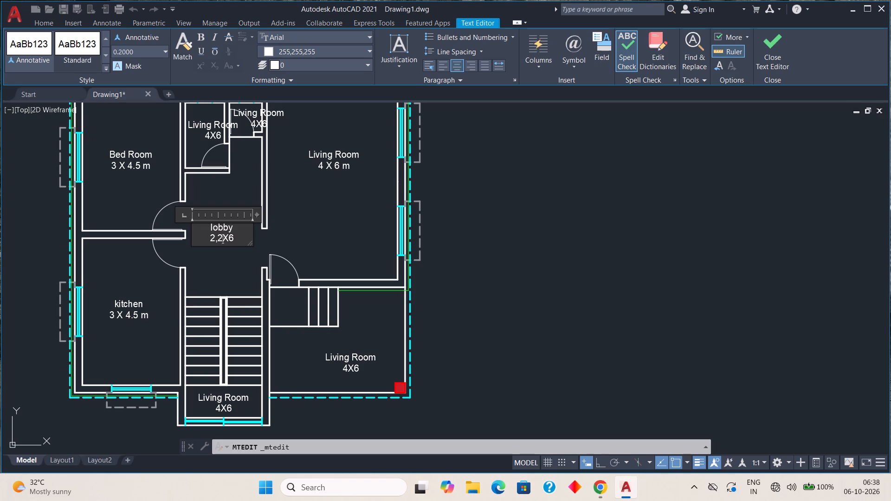
pyautogui.press('space')
pyautogui.click(243, 237)
pyautogui.press('BackSpace')
pyautogui.press('space')
pyautogui.press('2')
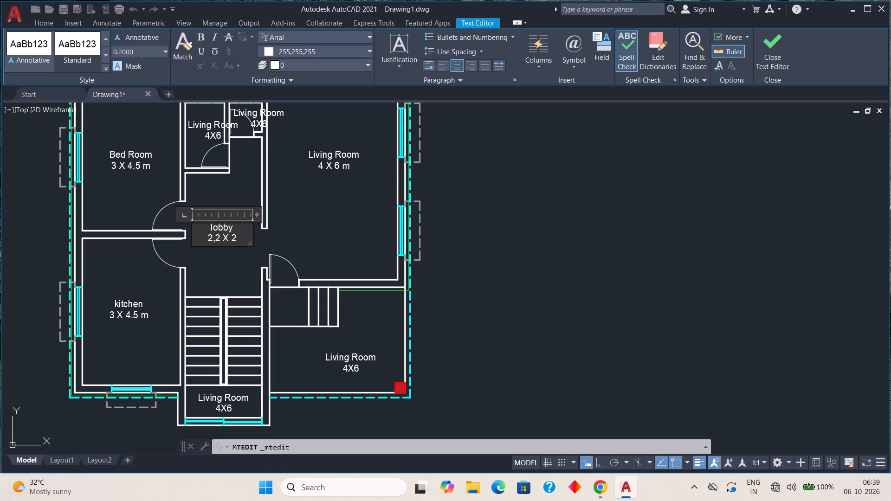
pyautogui.press('.')
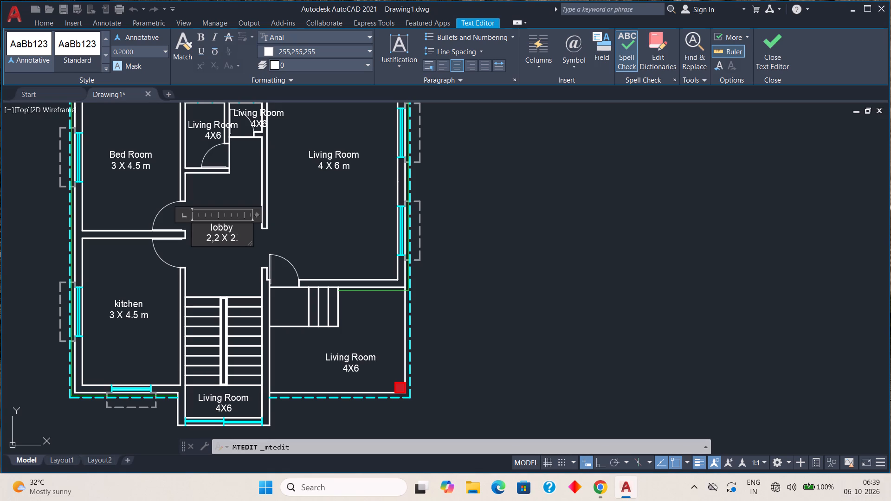
pyautogui.press('BackSpace')
pyautogui.press('BackSpace')
pyautogui.write('3,')
pyautogui.press('BackSpace')
pyautogui.press('.')
pyautogui.write('8')
pyautogui.press('space')
pyautogui.press('m')
pyautogui.click(341, 242)
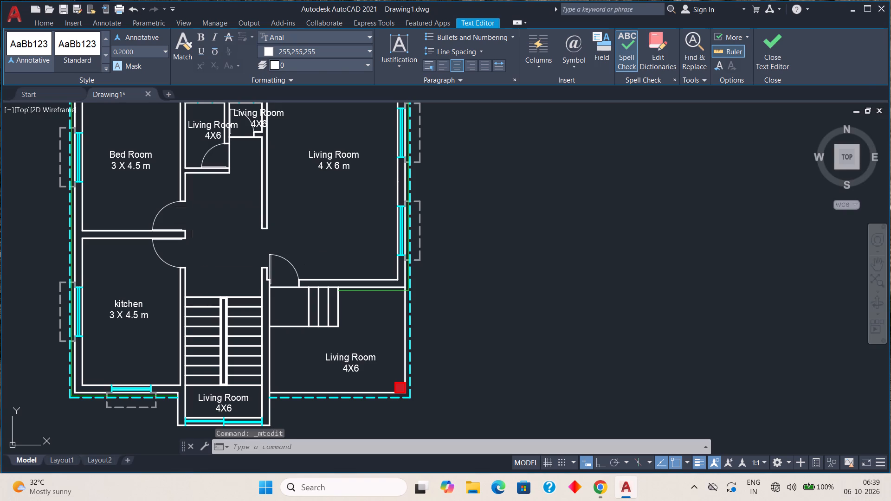
# Replace the room name in the label of the lower-right area beside the entrance steps with "Parking".
pyautogui.doubleClick(353, 358)
pyautogui.click(377, 356)
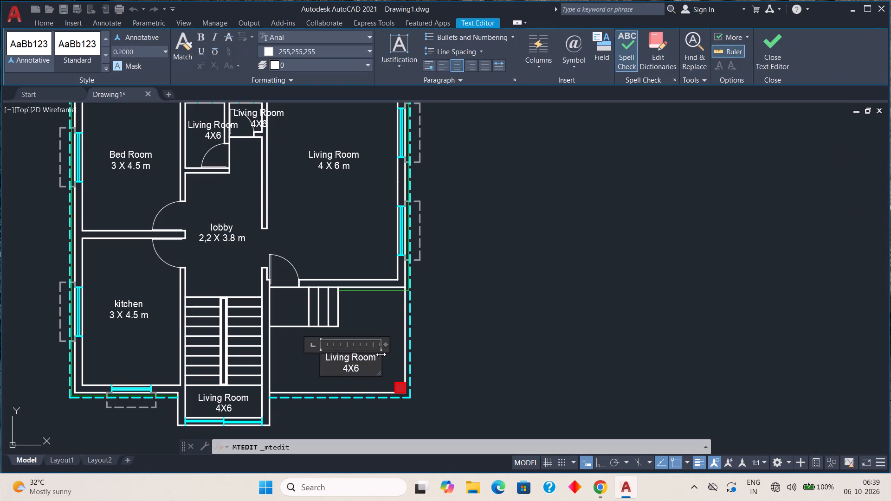
pyautogui.press('BackSpace')
pyautogui.press('BackSpace')
pyautogui.press('BackSpace')
pyautogui.press('BackSpace')
pyautogui.press('BackSpace')
pyautogui.press('BackSpace')
pyautogui.press('BackSpace')
pyautogui.press('BackSpace')
pyautogui.press('BackSpace')
pyautogui.press('BackSpace')
pyautogui.press('BackSpace')
pyautogui.write('arking')
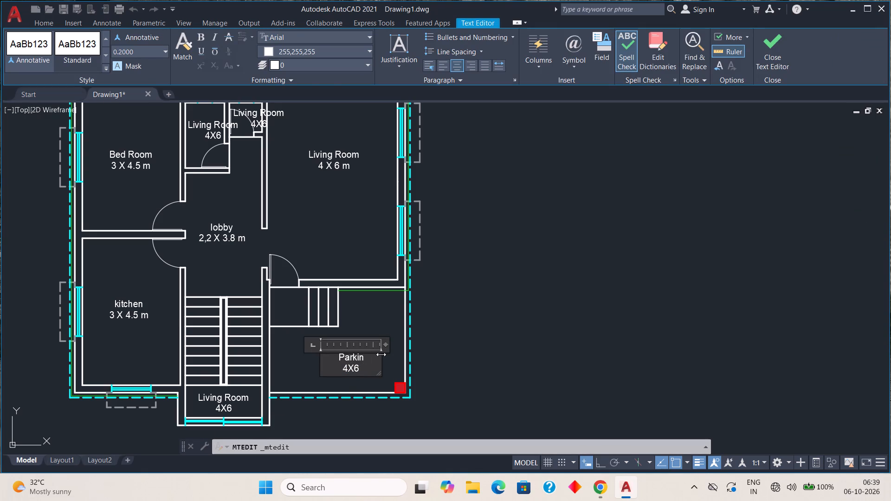
pyautogui.press('space')
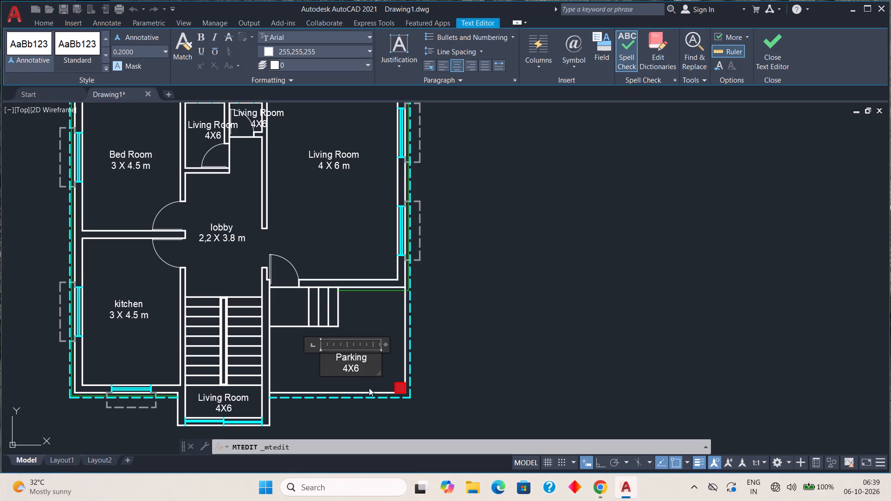
# Change the size line of the Parking label to "4 X 3 m" and finish editing the text.
pyautogui.click(347, 367)
pyautogui.press('space')
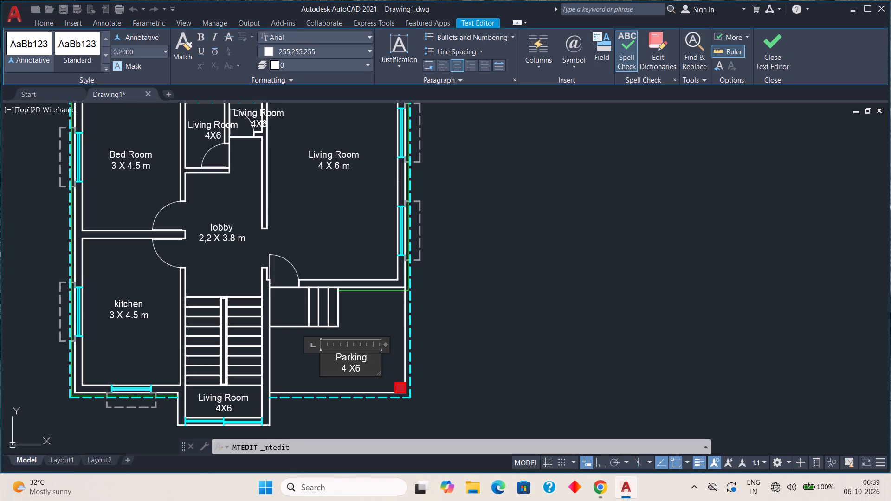
pyautogui.click(355, 367)
pyautogui.press('space')
pyautogui.click(371, 366)
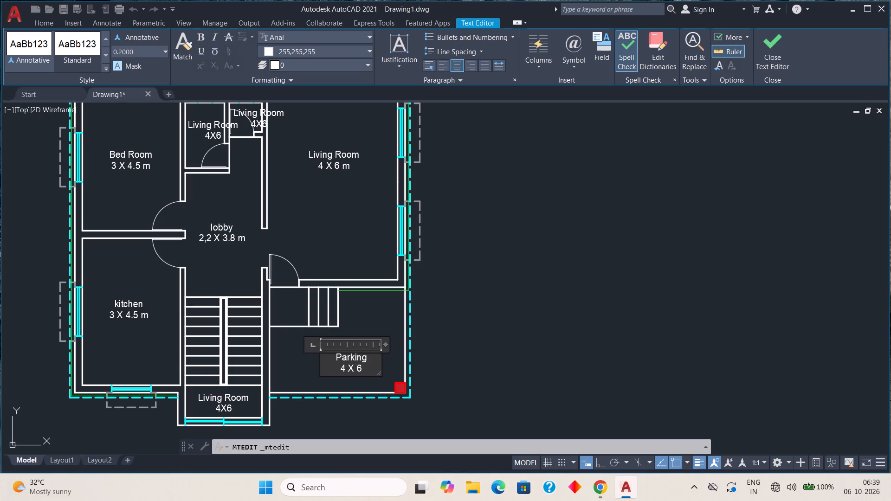
pyautogui.press('space')
pyautogui.press('BackSpace')
pyautogui.press('BackSpace')
pyautogui.press('3')
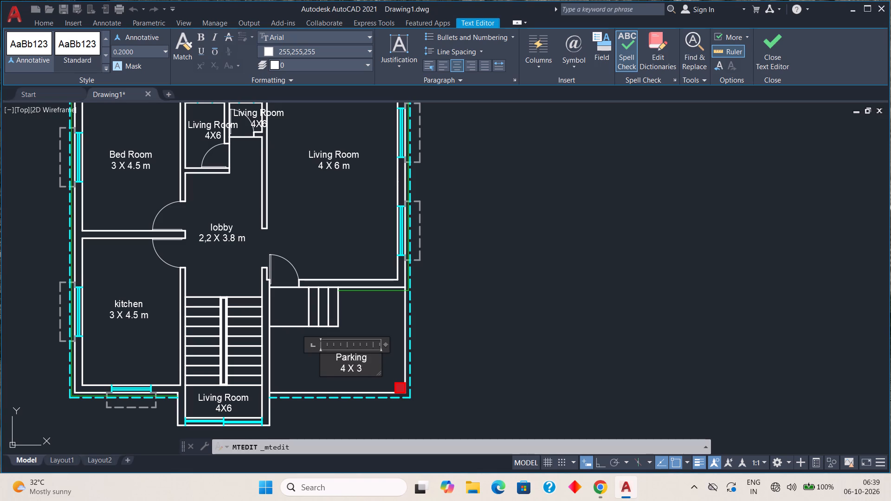
pyautogui.click(370, 367)
pyautogui.press('space')
pyautogui.press('m')
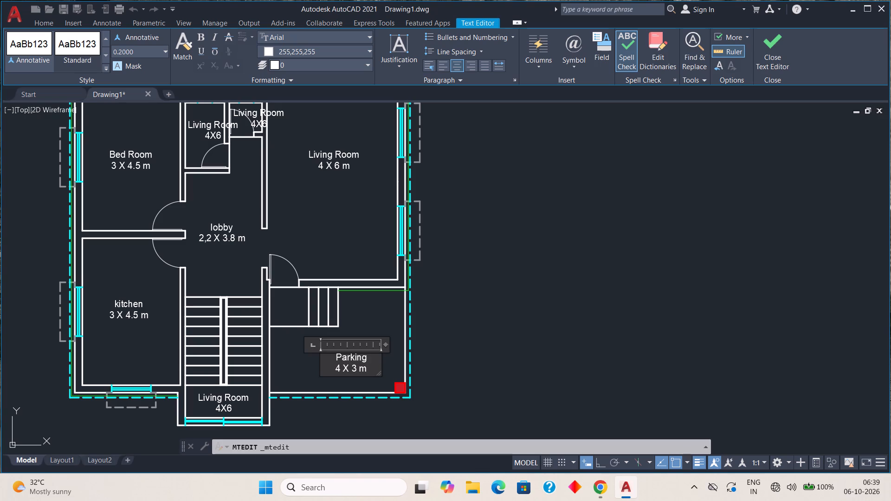
pyautogui.click(474, 344)
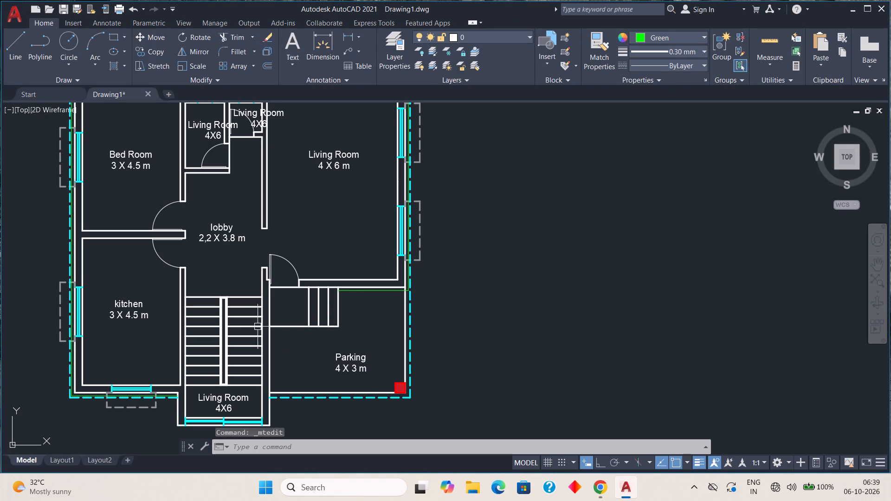
# Capitalise the first letter of the lobby label so the room name reads "Lobby".
pyautogui.doubleClick(220, 225)
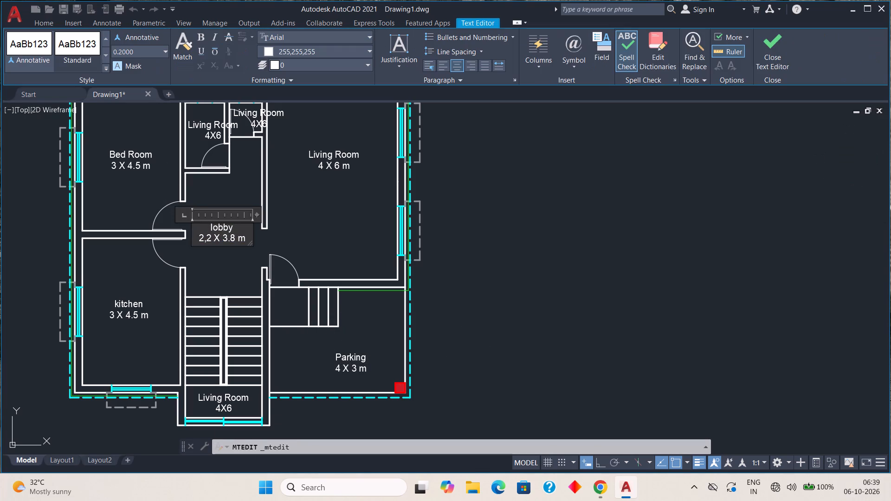
pyautogui.click(211, 227)
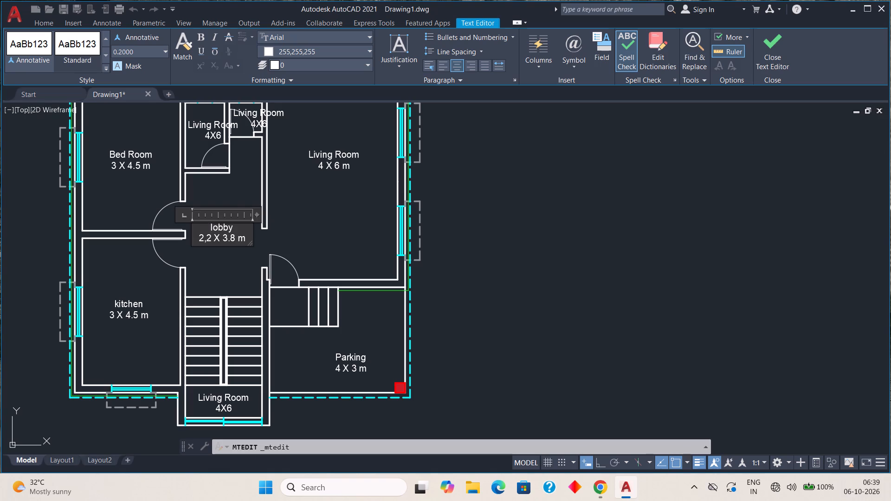
pyautogui.click(214, 228)
pyautogui.press('BackSpace')
pyautogui.press('l')
pyautogui.click(336, 231)
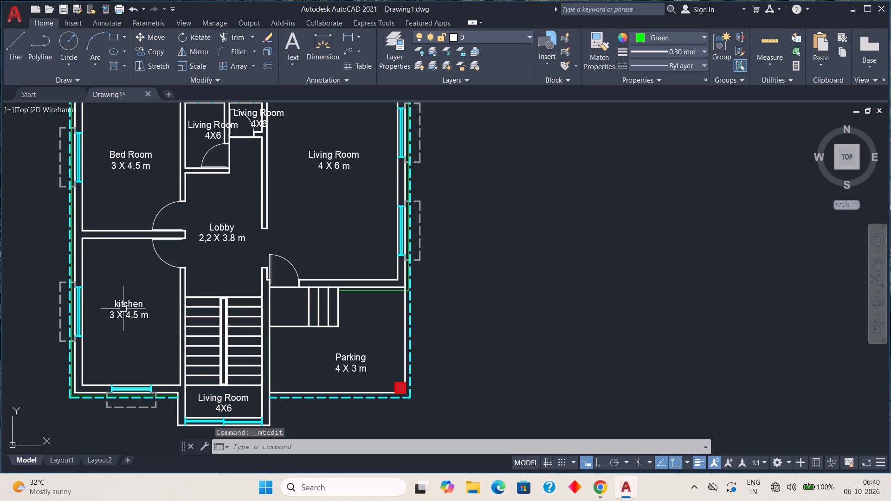
# Capitalise the first letter of the kitchen label so the room name reads "Kitchen".
pyautogui.doubleClick(126, 304)
pyautogui.click(119, 303)
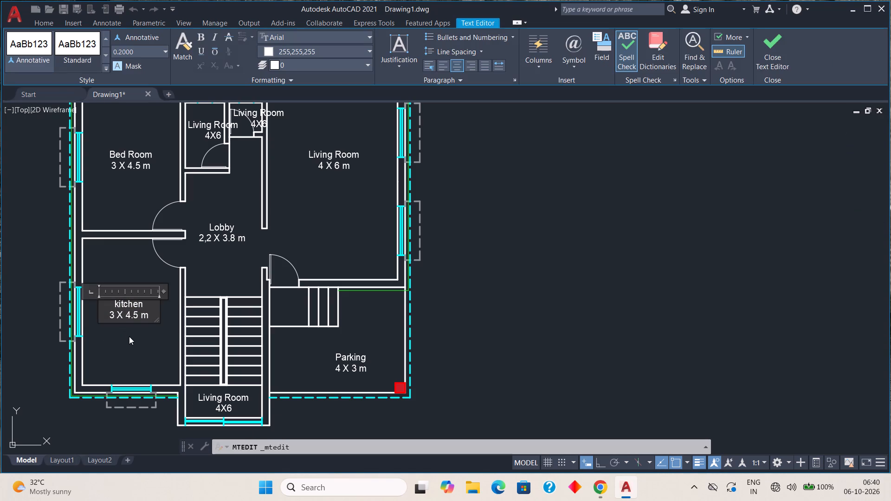
pyautogui.press('BackSpace')
pyautogui.press('k')
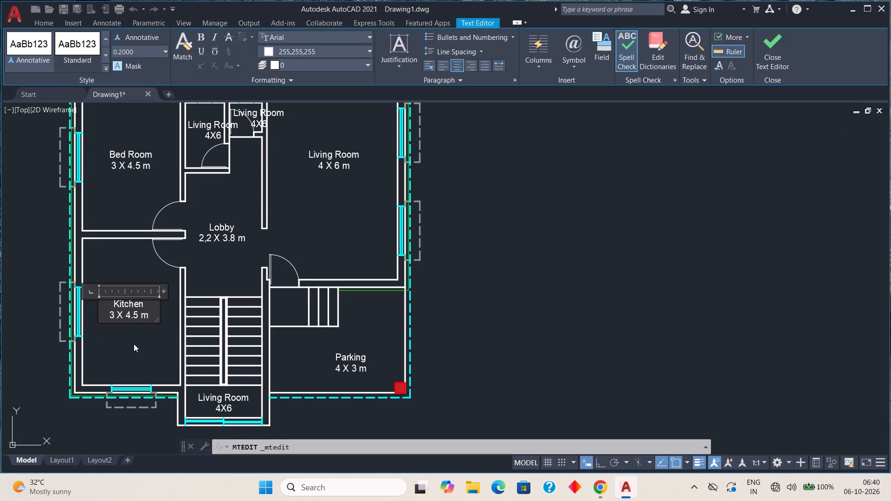
pyautogui.click(284, 227)
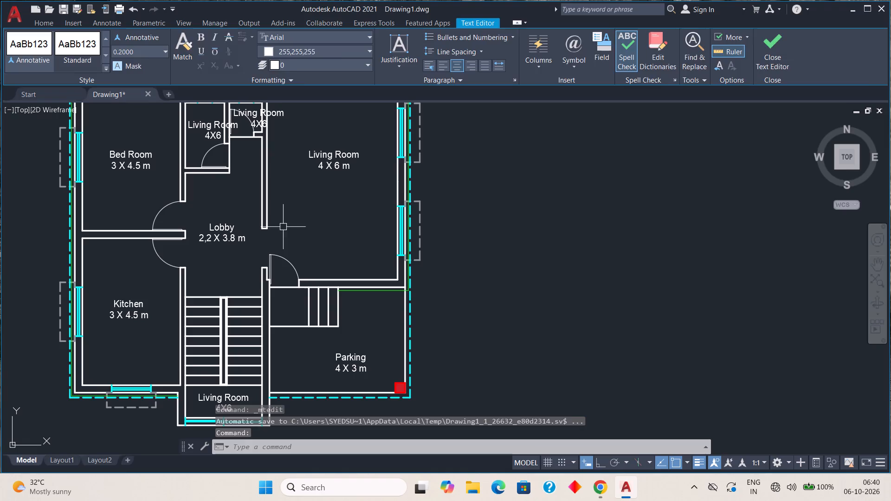
# Copy the Parking label onto the entrance landing between the staircase wall and the entrance steps.
pyautogui.scroll(-1, 314, 244)
pyautogui.moveTo(313, 232); pyautogui.dragTo(298, 276, button='middle')
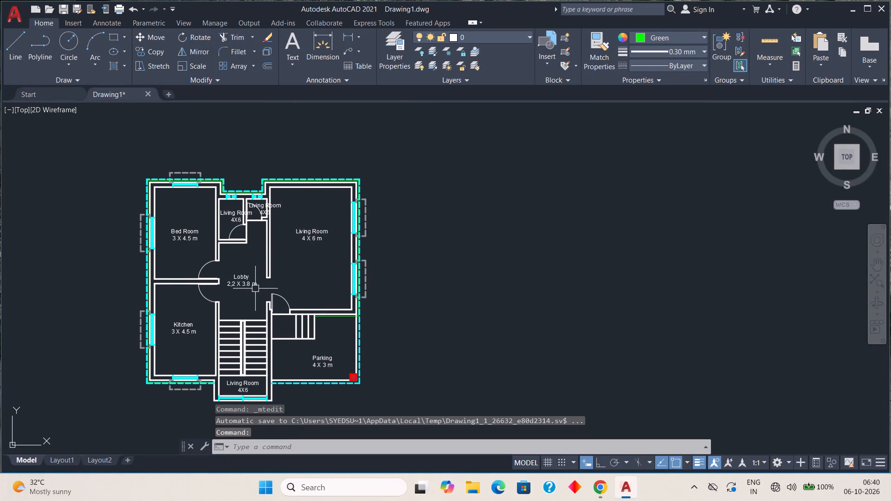
pyautogui.moveTo(251, 355); pyautogui.dragTo(258, 289, button='middle')
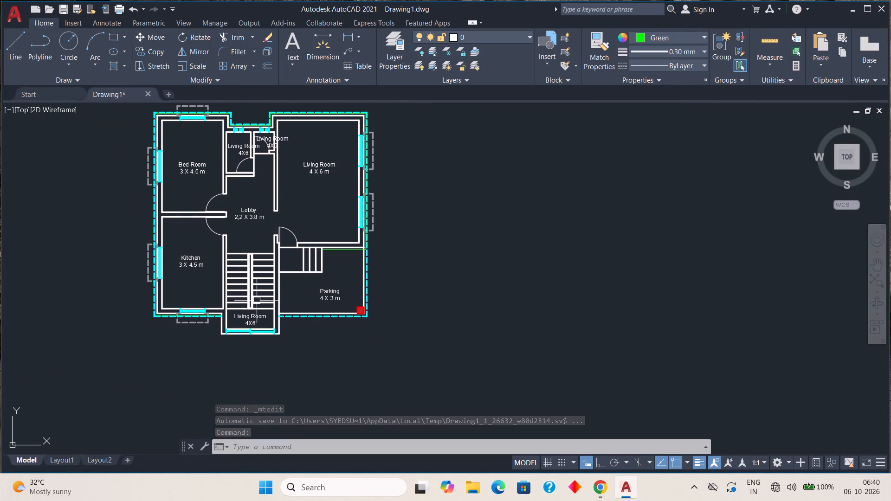
pyautogui.scroll(1, 256, 326)
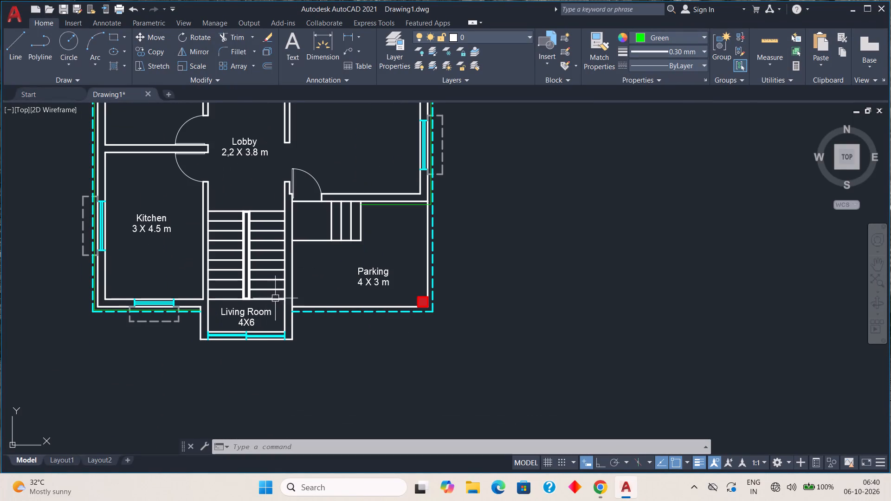
pyautogui.click(343, 263)
pyautogui.click(396, 285)
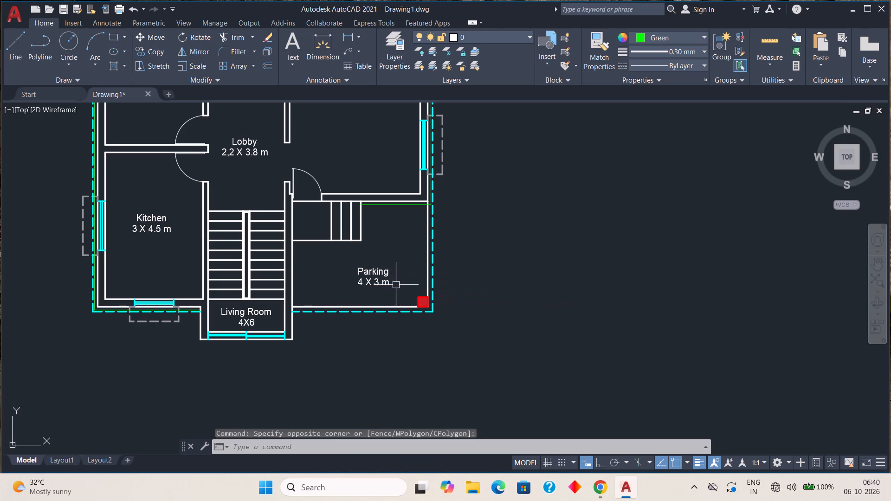
pyautogui.click(375, 271)
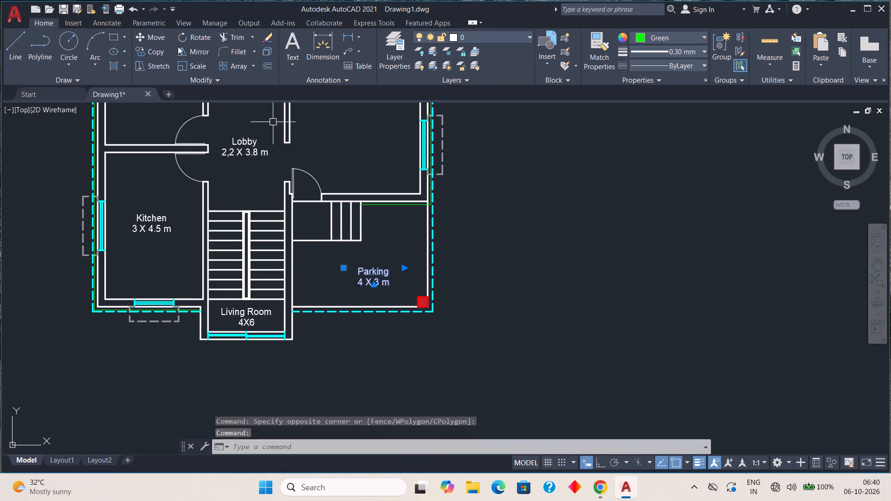
pyautogui.click(166, 53)
pyautogui.click(365, 271)
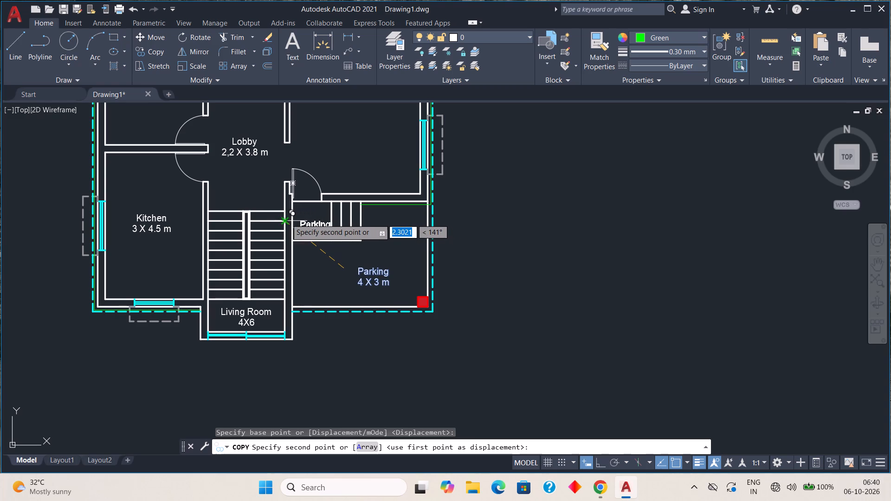
pyautogui.scroll(2, 284, 221)
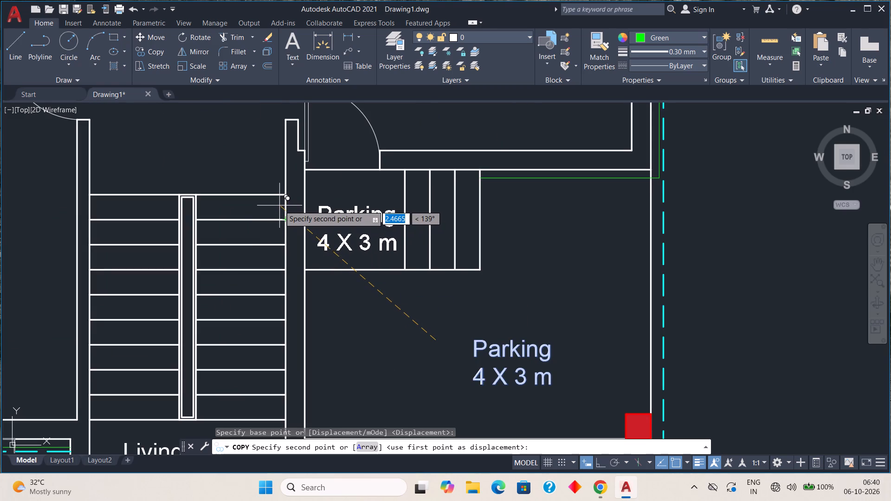
pyautogui.click(279, 206)
pyautogui.press('Escape')
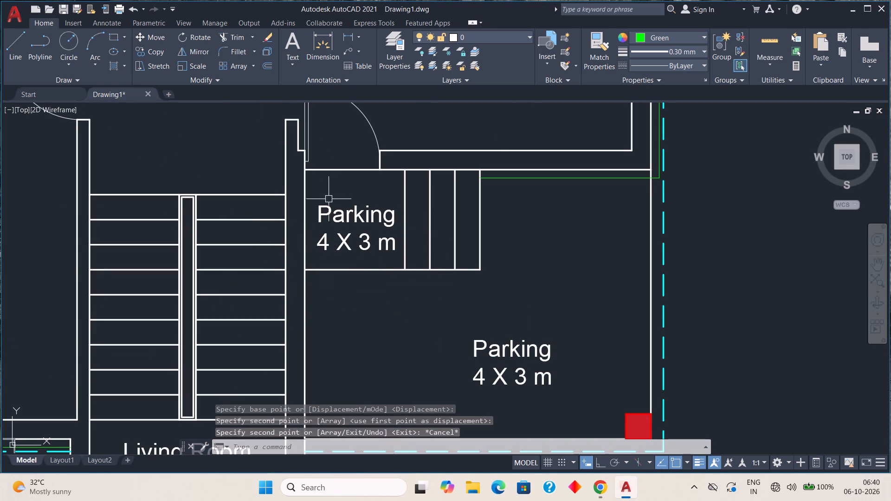
# Replace the room name in the copied label on the entrance landing with "Ver .".
pyautogui.click(350, 217)
pyautogui.click(350, 217)
pyautogui.doubleClick(350, 217)
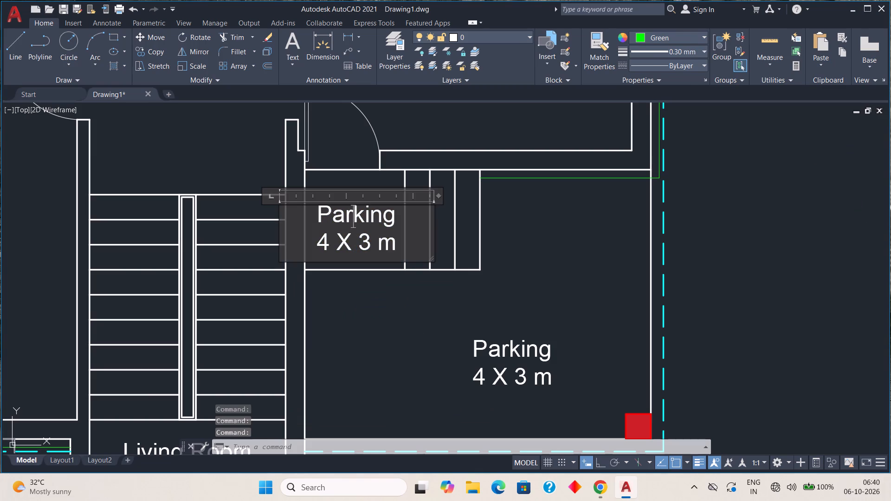
pyautogui.click(407, 212)
pyautogui.press('BackSpace')
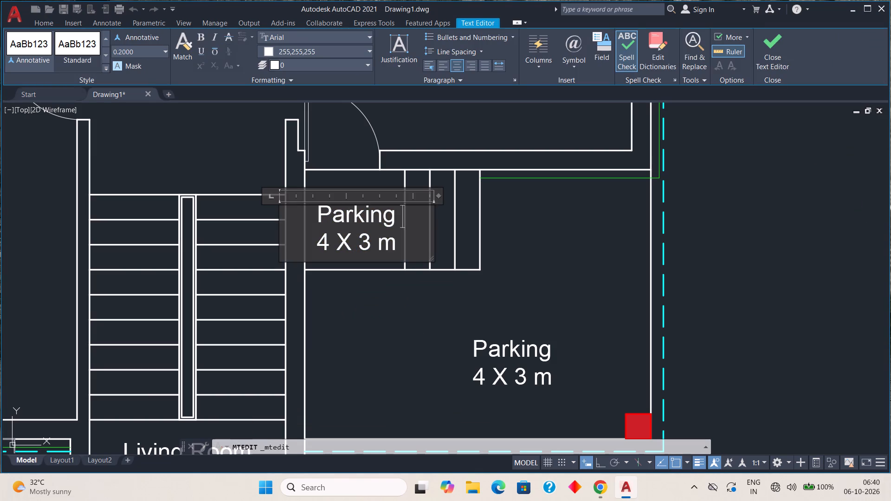
pyautogui.press('BackSpace')
pyautogui.press('BackSpace')
pyautogui.press('BackSpace')
pyautogui.press('BackSpace')
pyautogui.press('BackSpace')
pyautogui.press('BackSpace')
pyautogui.press('BackSpace')
pyautogui.press('BackSpace')
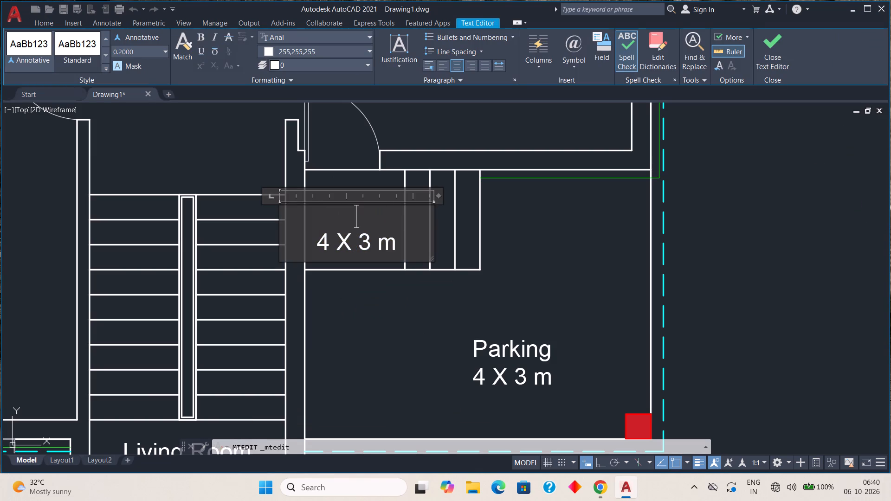
pyautogui.write('ve')
pyautogui.press('BackSpace')
pyautogui.press('BackSpace')
pyautogui.press('v')
pyautogui.write('er')
pyautogui.press('space')
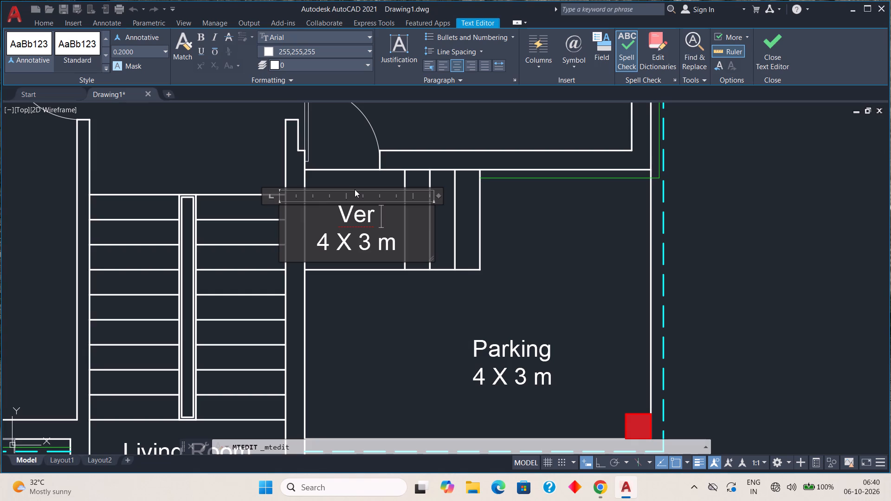
pyautogui.press('.')
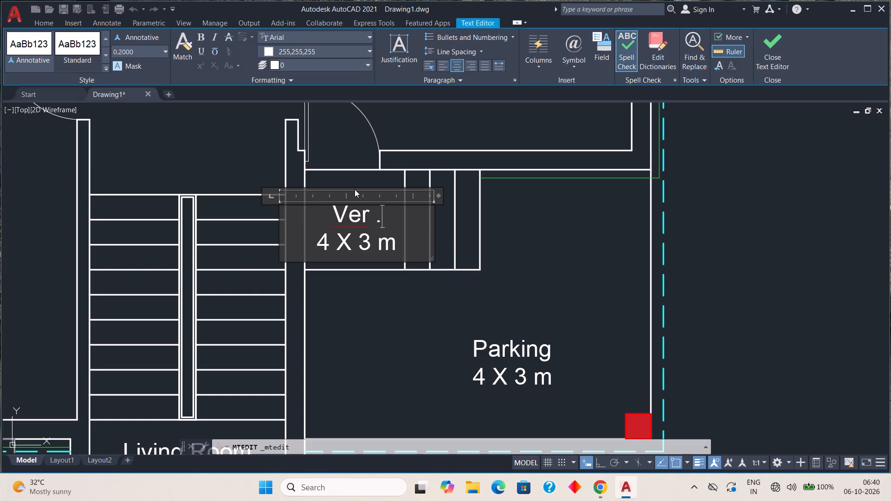
# Set the size line of the "Ver ." label on the entrance landing to 1.2 X 1.2 m.
pyautogui.doubleClick(332, 241)
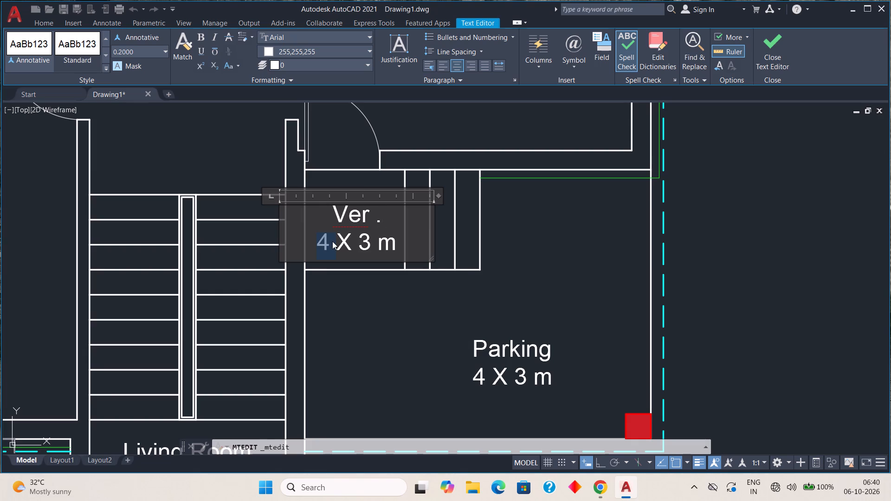
pyautogui.write('1.2')
pyautogui.press('space')
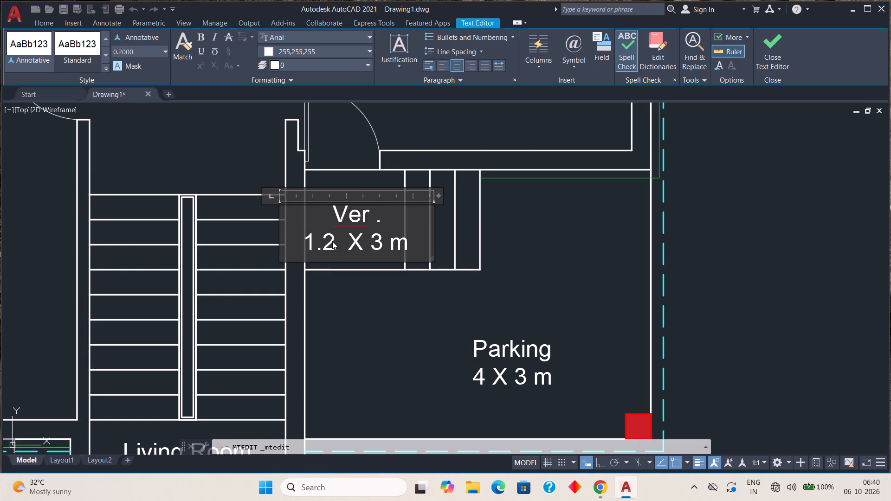
pyautogui.press('BackSpace')
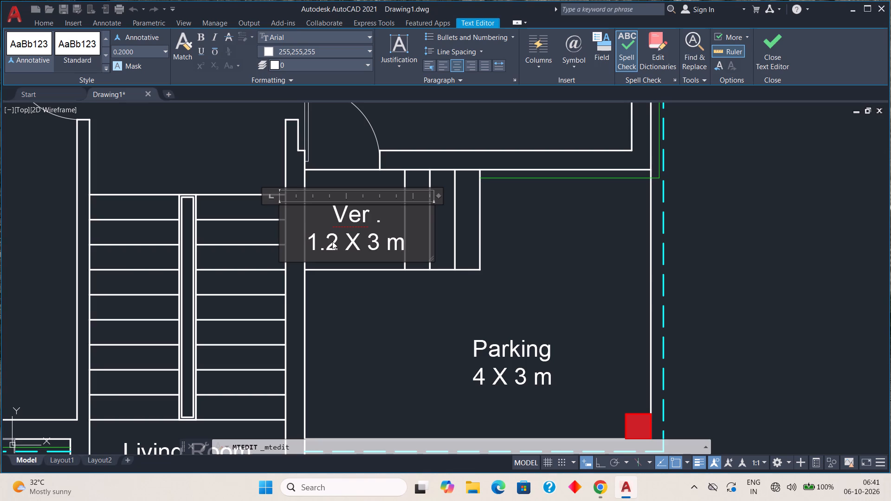
pyautogui.click(387, 244)
pyautogui.press('BackSpace')
pyautogui.press('BackSpace')
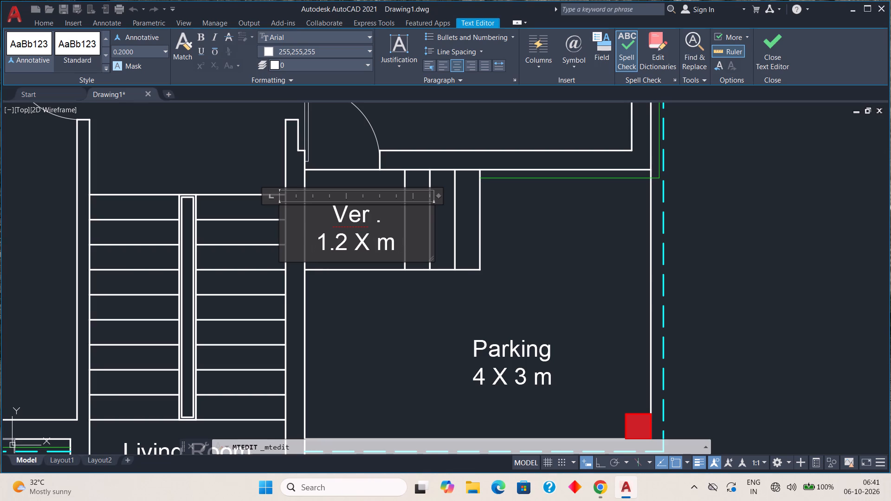
pyautogui.write('1,')
pyautogui.press('BackSpace')
pyautogui.press('.')
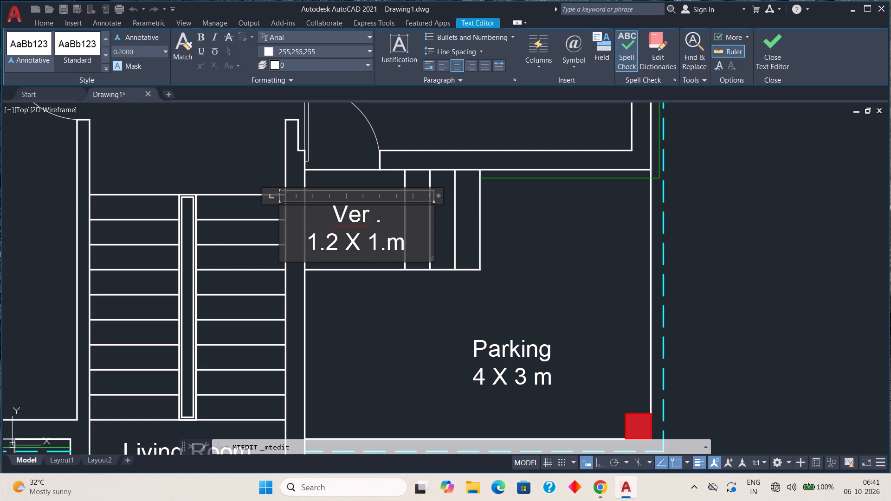
pyautogui.press('2')
pyautogui.press('space')
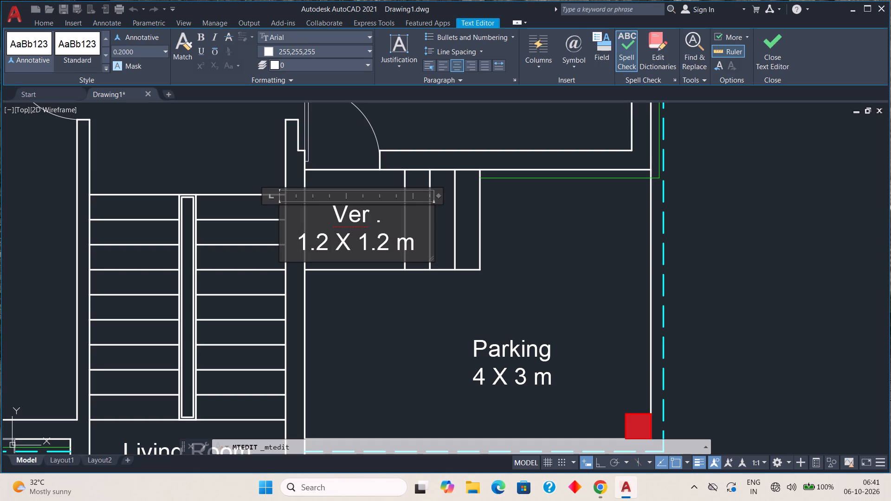
pyautogui.click(575, 218)
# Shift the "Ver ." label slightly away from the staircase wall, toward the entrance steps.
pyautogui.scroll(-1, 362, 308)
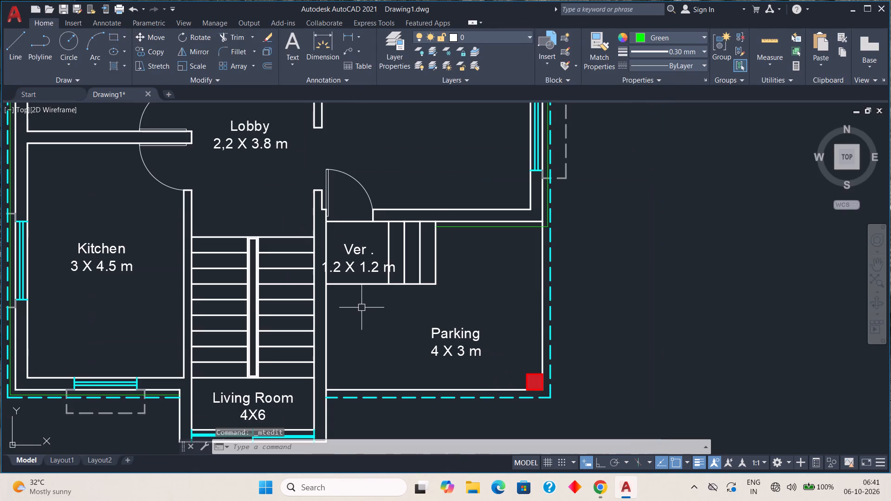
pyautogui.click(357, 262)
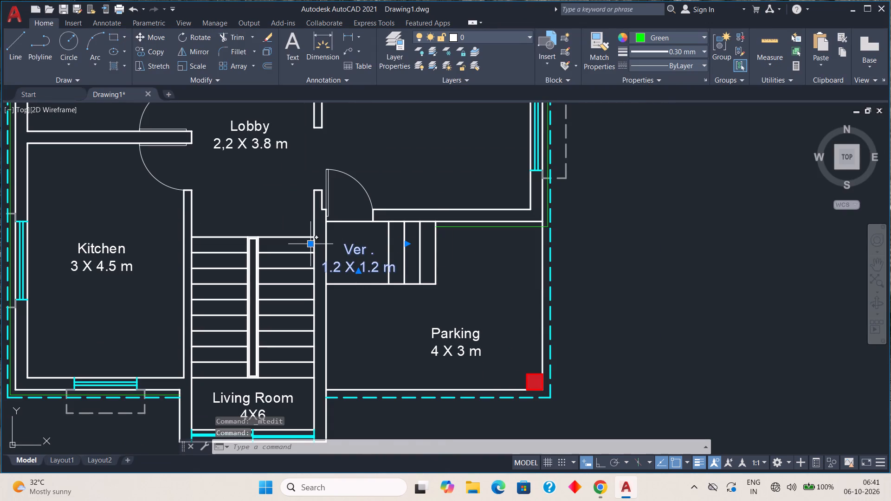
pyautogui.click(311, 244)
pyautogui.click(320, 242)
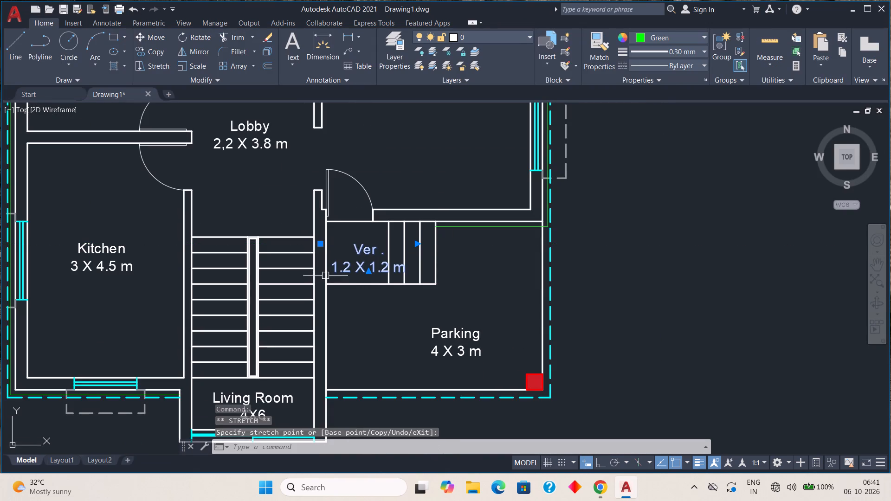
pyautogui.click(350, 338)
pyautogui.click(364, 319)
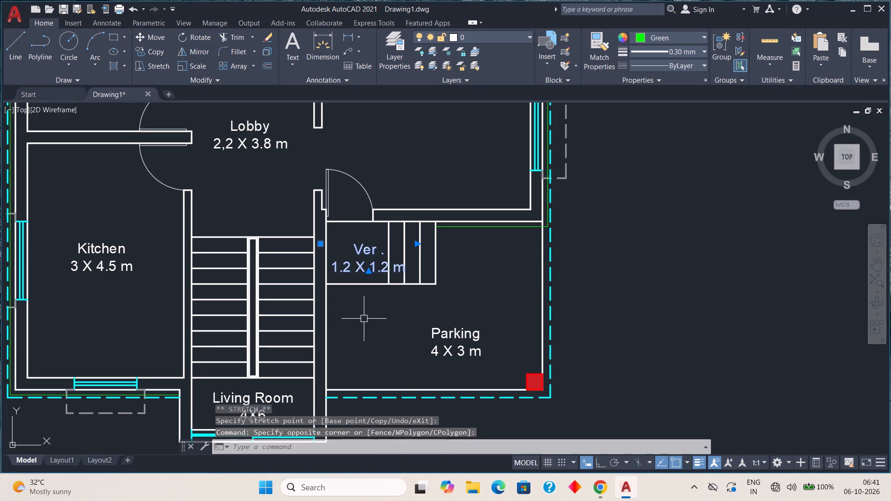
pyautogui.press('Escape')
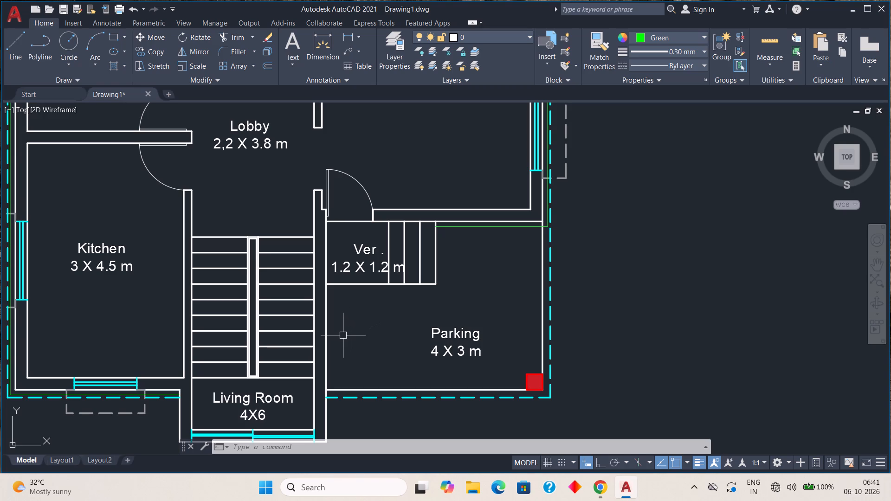
# Reduce the text height of the whole "Ver ." label to 0.15.
pyautogui.doubleClick(355, 254)
pyautogui.moveTo(409, 268); pyautogui.dragTo(353, 269)
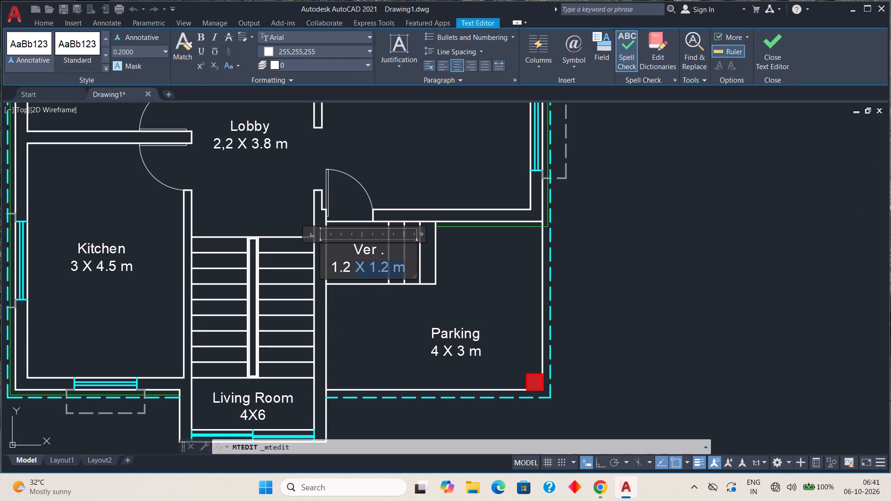
pyautogui.moveTo(353, 269); pyautogui.dragTo(321, 236)
pyautogui.click(143, 45)
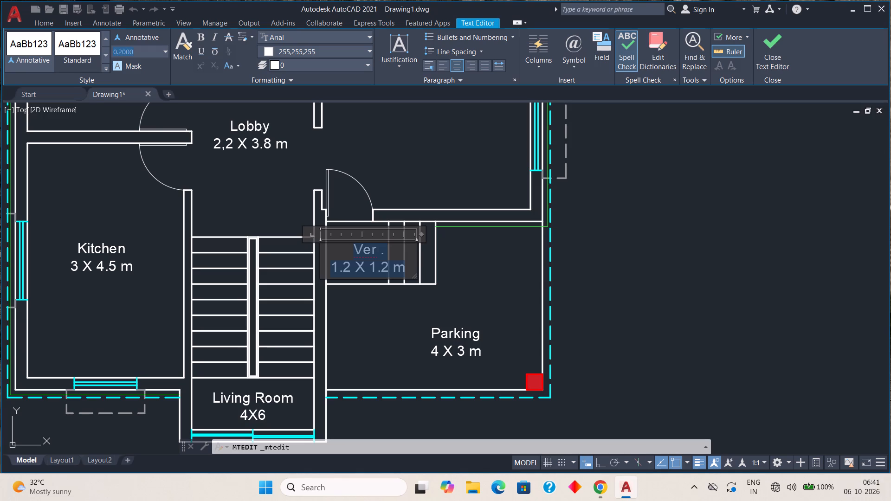
pyautogui.press('BackSpace')
pyautogui.press('.')
pyautogui.press('1')
pyautogui.press('5')
pyautogui.press('Return')
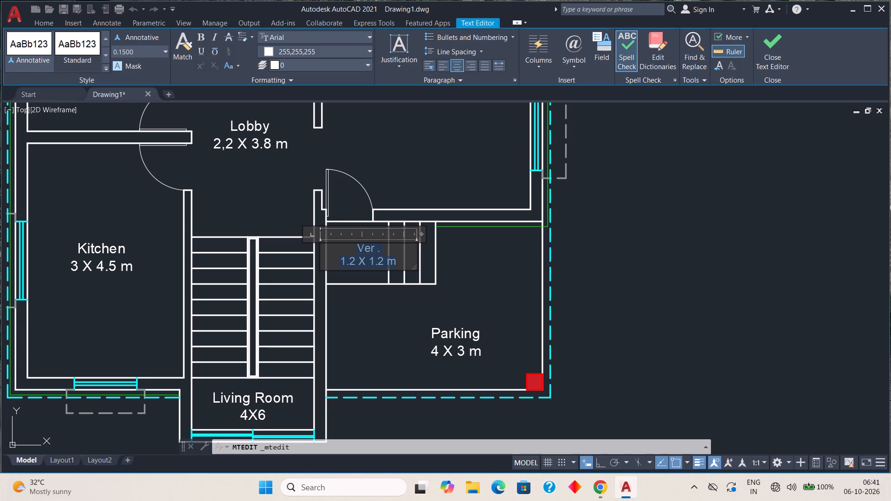
pyautogui.click(758, 40)
pyautogui.click(488, 274)
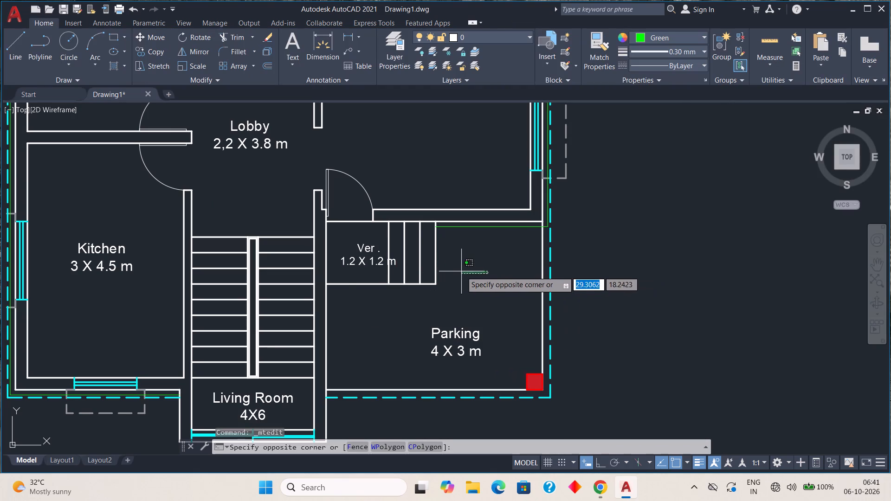
pyautogui.press('Escape')
# Move the "Ver ." label so both lines fit on the landing between the staircase wall and the first entrance step.
pyautogui.click(378, 261)
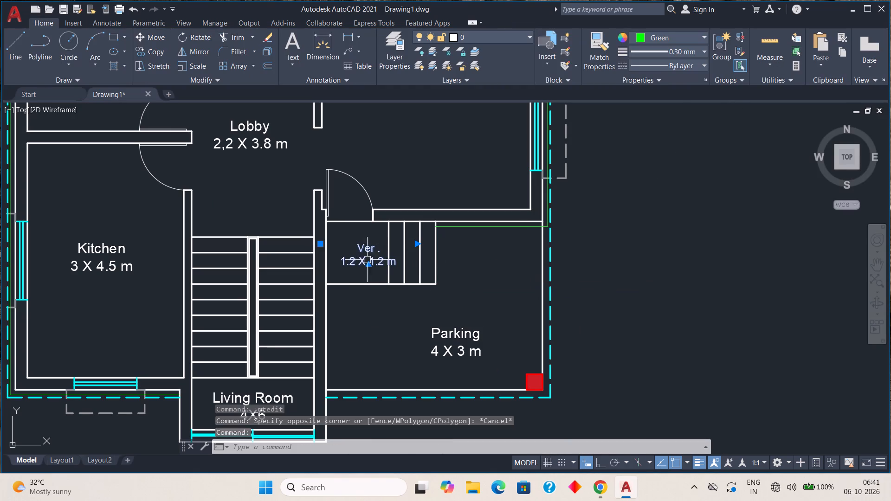
pyautogui.click(321, 244)
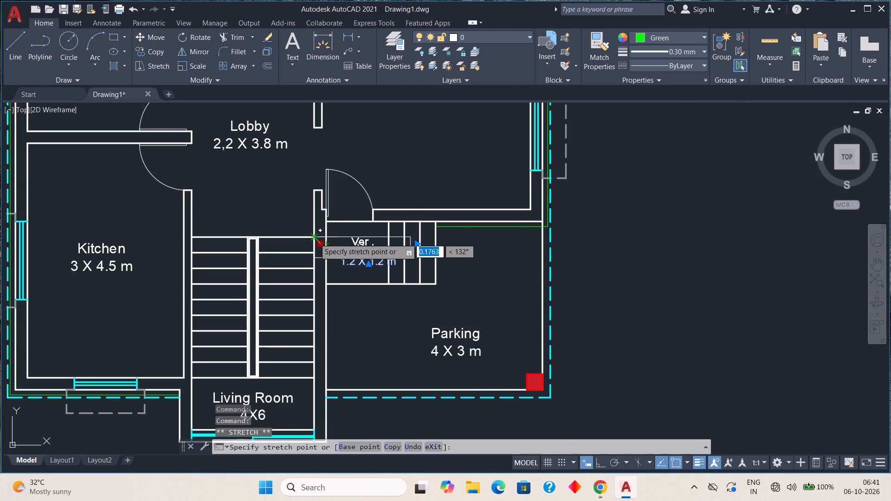
pyautogui.scroll(2, 315, 238)
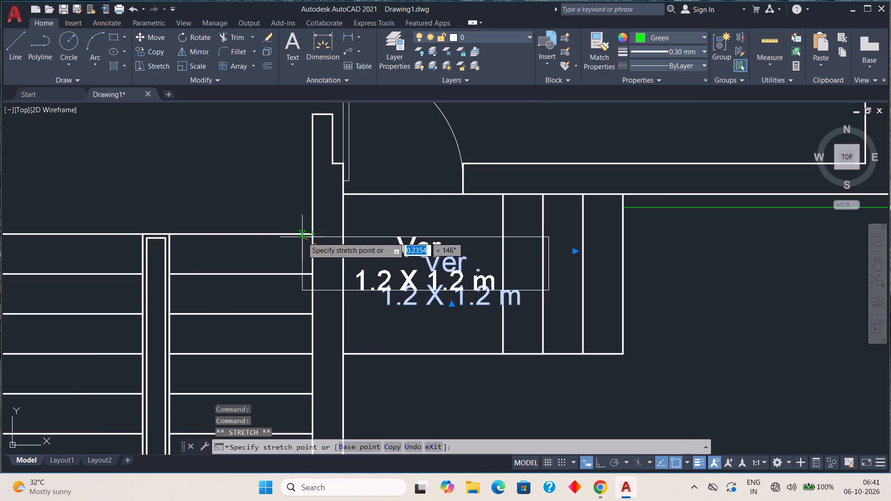
pyautogui.click(301, 237)
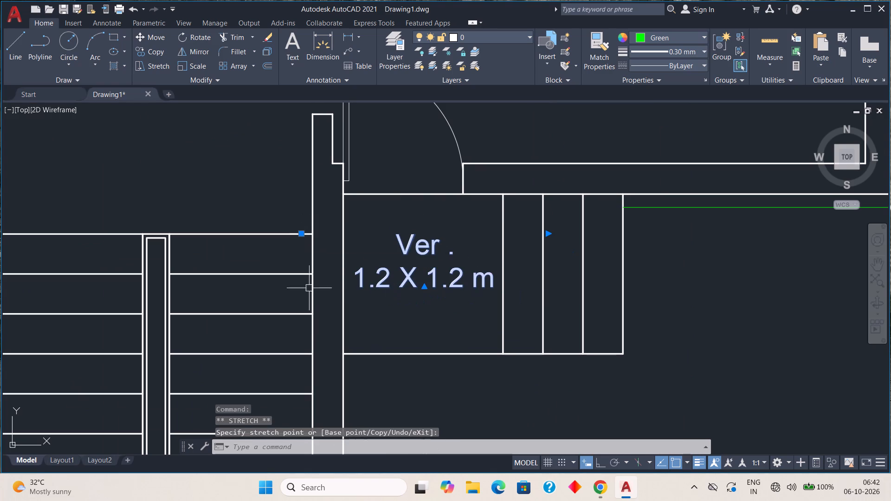
pyautogui.press('Escape')
# Delete the two "Living Room 4X6" labels from the two small rooms between the Bed Room and the Living Room.
pyautogui.scroll(-3, 460, 361)
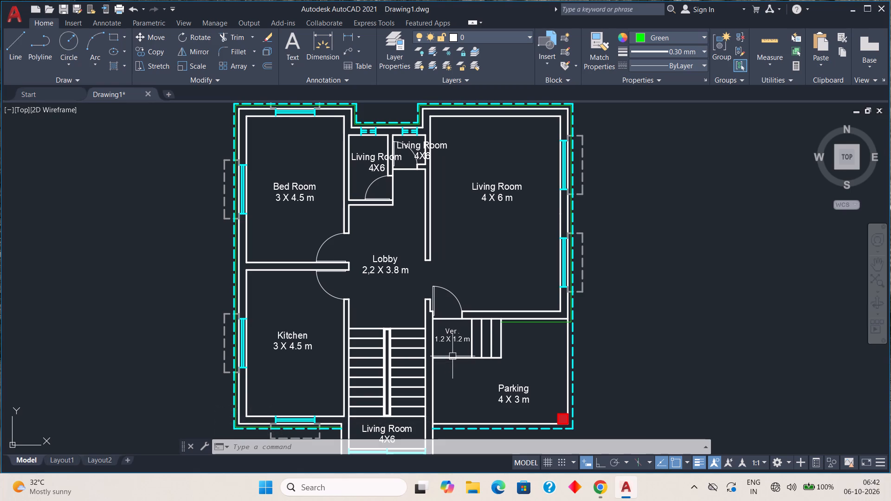
pyautogui.scroll(-1, 452, 356)
pyautogui.moveTo(452, 356); pyautogui.dragTo(447, 320, button='middle')
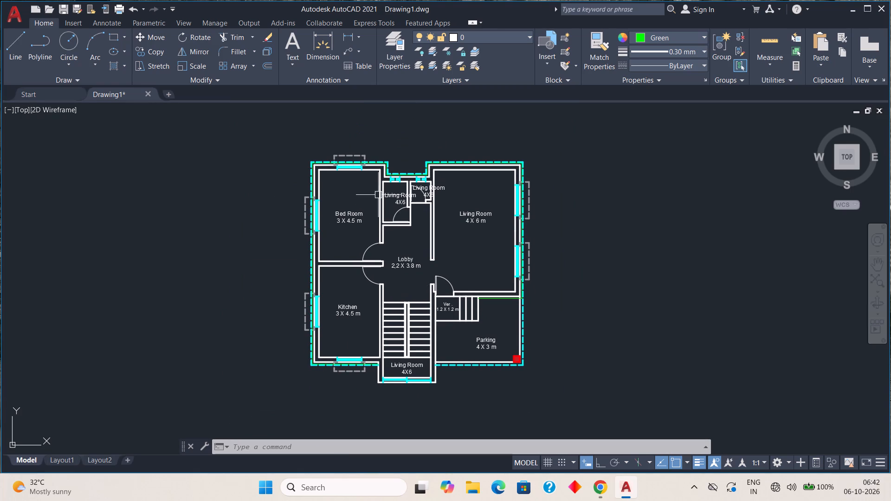
pyautogui.click(399, 195)
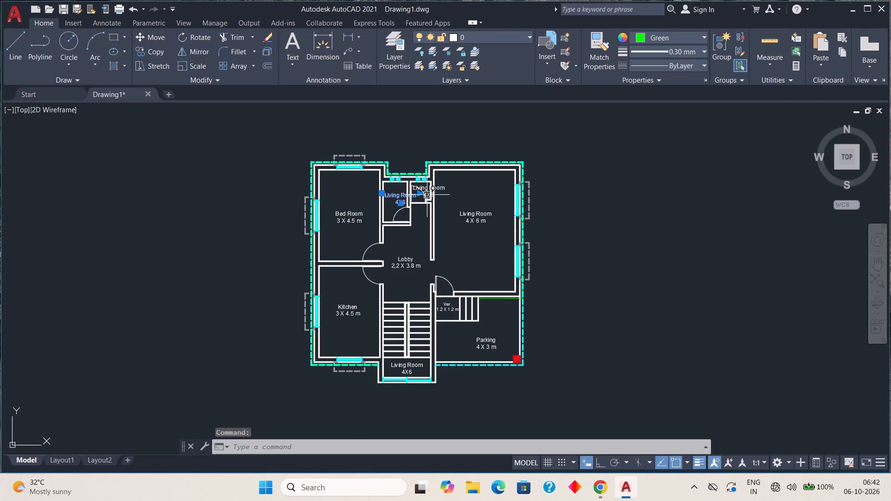
pyautogui.scroll(3, 427, 194)
pyautogui.click(423, 168)
pyautogui.press('Delete')
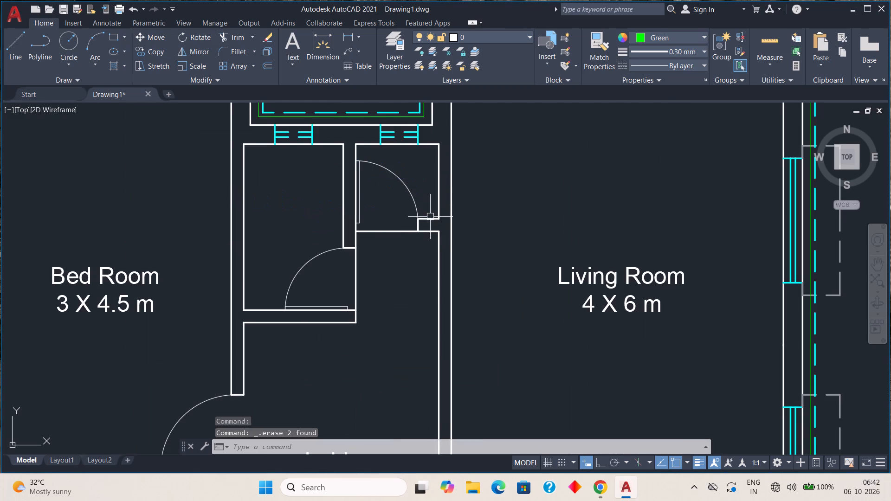
# Copy the "Ver ." label into the small room beside the Bed Room and into the Living Room corner near the other small room.
pyautogui.scroll(-2, 419, 246)
pyautogui.moveTo(430, 297); pyautogui.dragTo(398, 207, button='middle')
pyautogui.scroll(2, 428, 310)
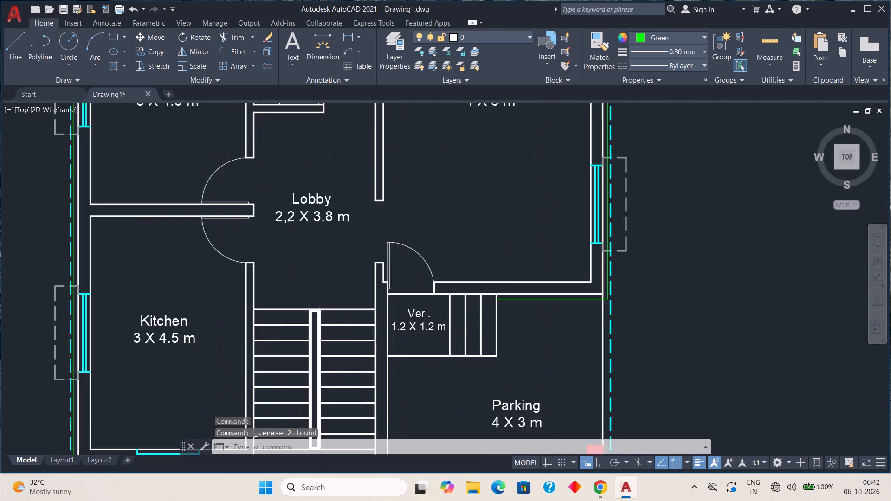
pyautogui.click(415, 322)
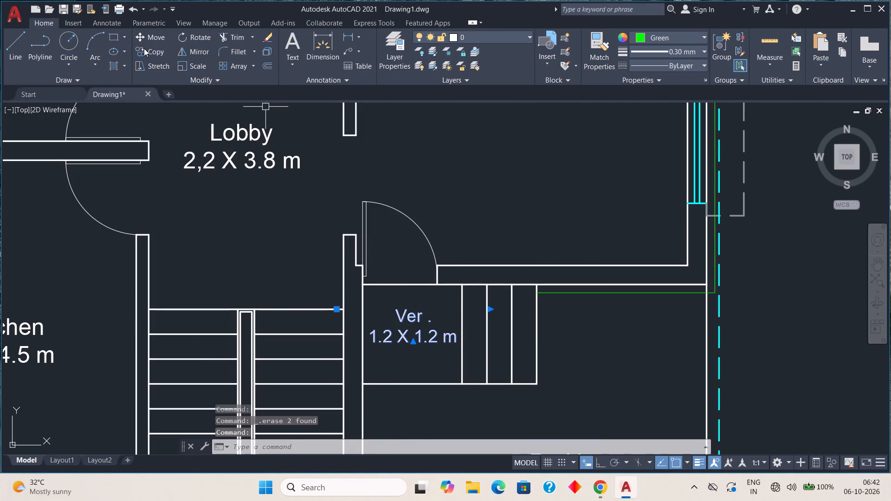
pyautogui.click(144, 48)
pyautogui.click(415, 331)
pyautogui.scroll(-2, 280, 179)
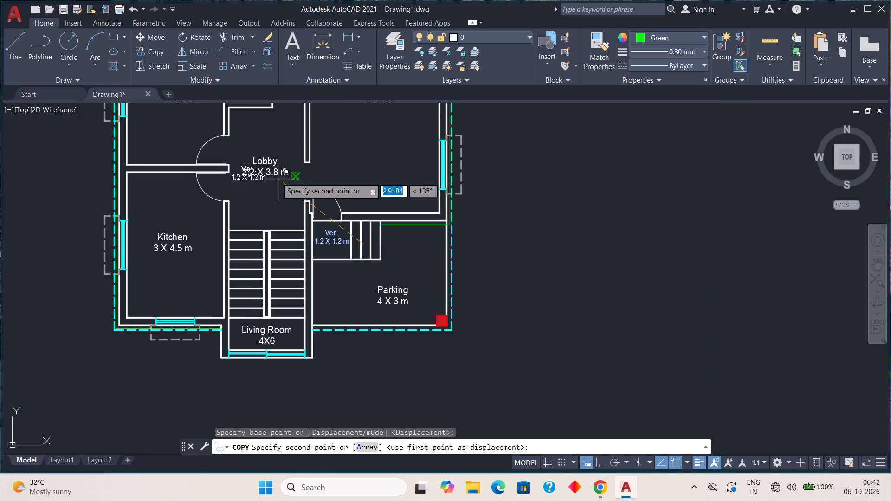
pyautogui.moveTo(285, 204); pyautogui.dragTo(338, 330, button='middle')
pyautogui.scroll(2, 329, 204)
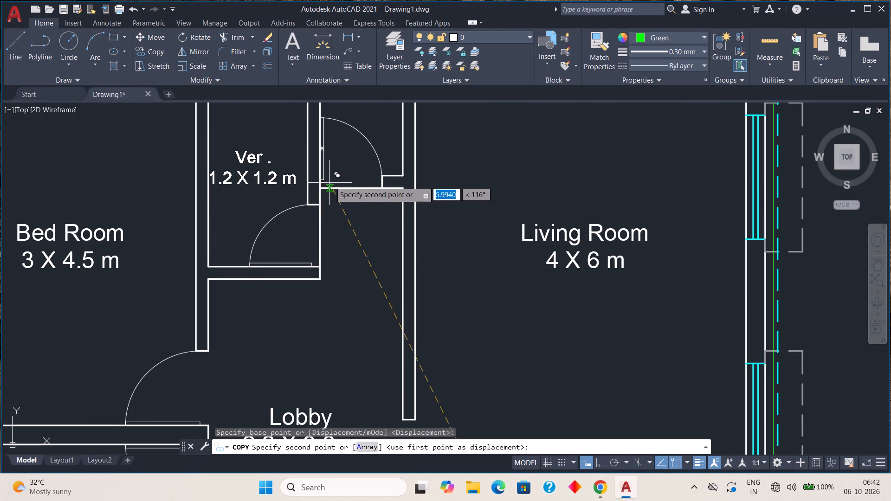
pyautogui.click(333, 177)
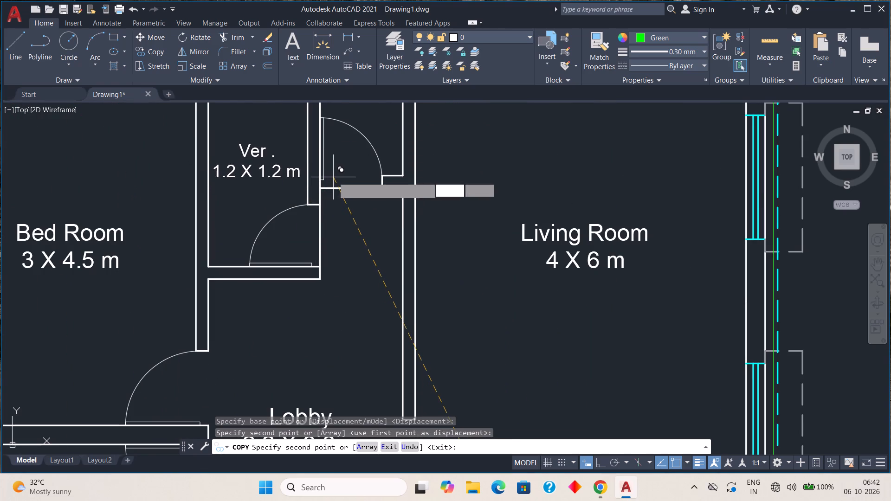
pyautogui.moveTo(357, 217); pyautogui.dragTo(336, 321, button='middle')
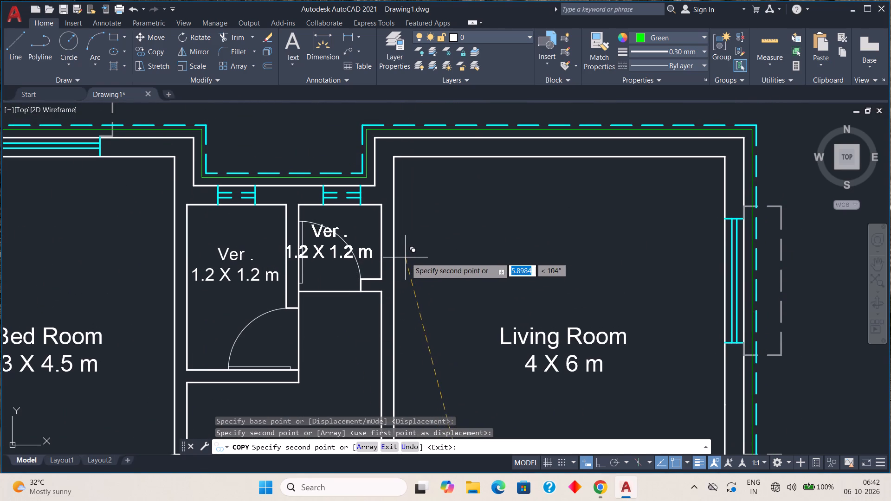
pyautogui.click(537, 230)
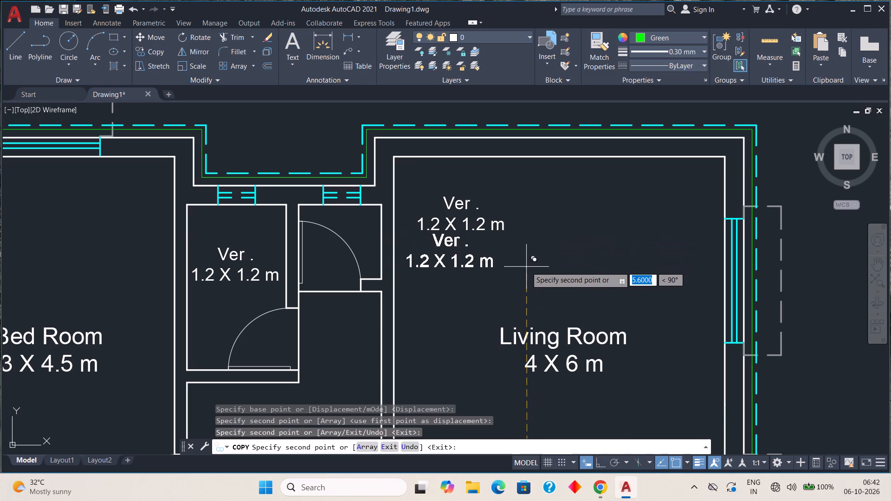
pyautogui.press('Escape')
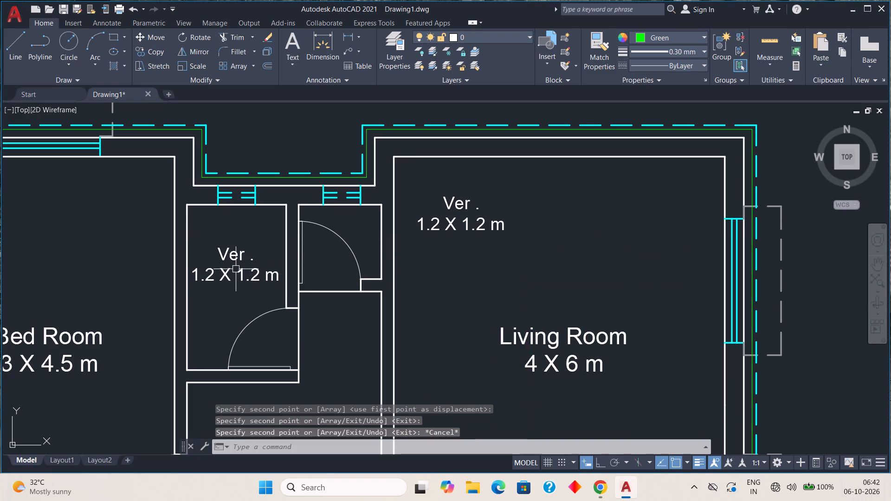
# Replace the name "Ver ." with "Bath" in the label of the small room beside the Bed Room.
pyautogui.doubleClick(234, 268)
pyautogui.click(248, 257)
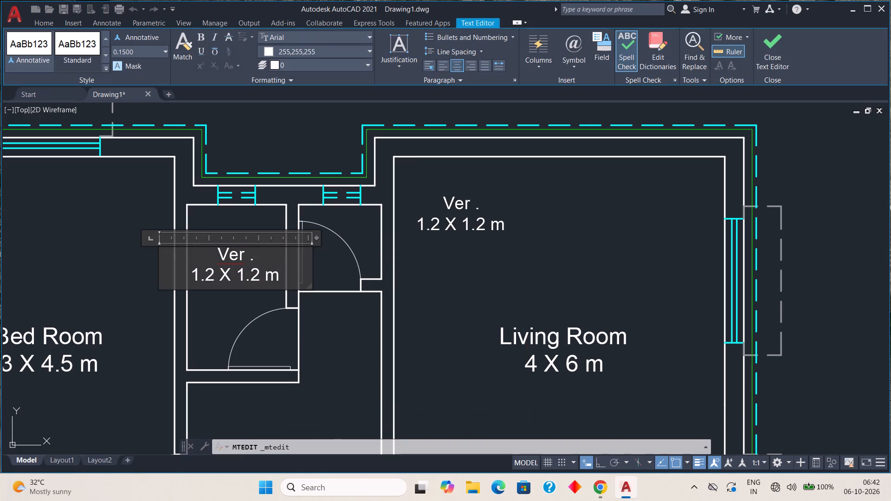
pyautogui.press('BackSpace')
pyautogui.press('BackSpace')
pyautogui.press('BackSpace')
pyautogui.press('BackSpace')
pyautogui.press('BackSpace')
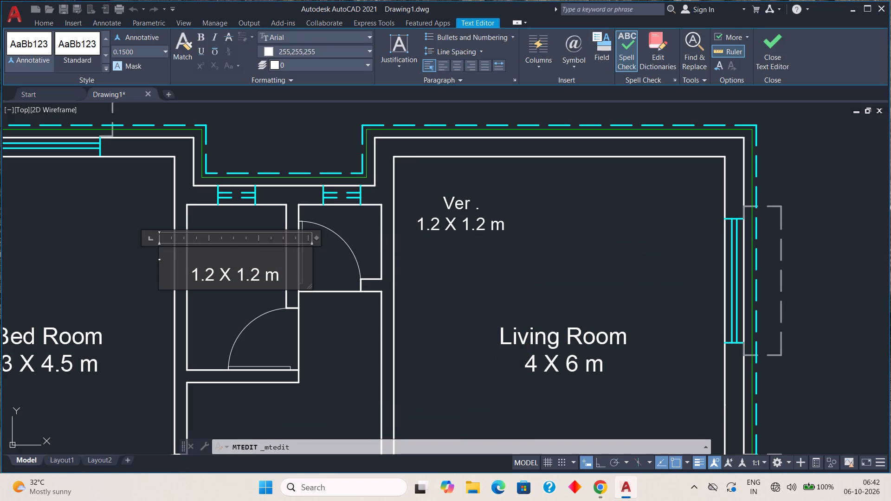
pyautogui.click(231, 259)
pyautogui.press('BackSpace')
pyautogui.hotkey('ctrl', 'z')
pyautogui.hotkey('ctrl', 'z')
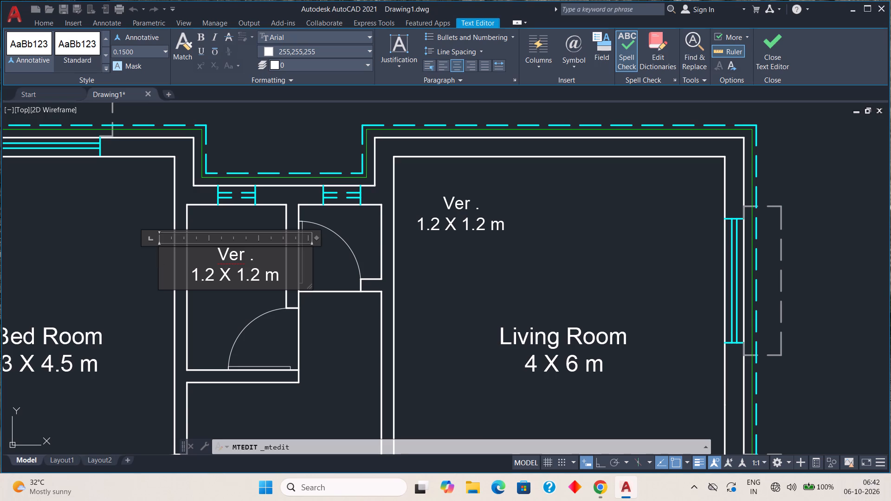
pyautogui.click(273, 254)
pyautogui.press('BackSpace')
pyautogui.press('BackSpace')
pyautogui.press('BackSpace')
pyautogui.press('BackSpace')
pyautogui.press('BackSpace')
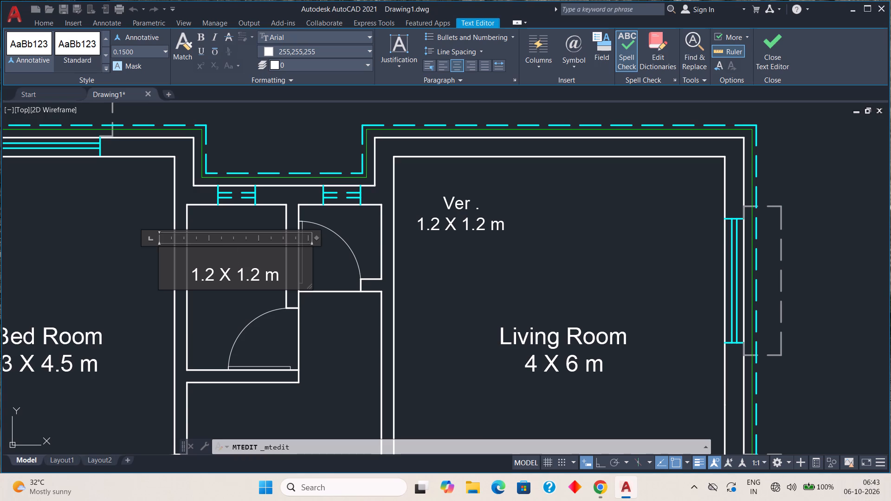
pyautogui.write('ath')
pyautogui.press('space')
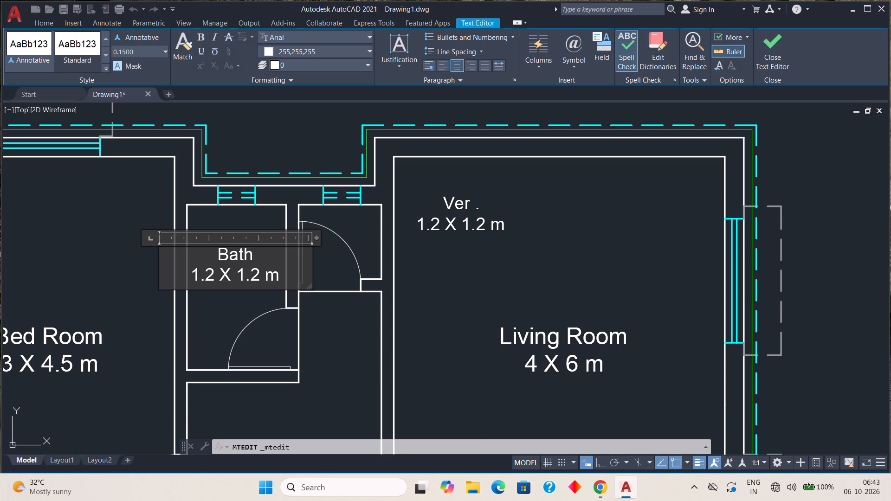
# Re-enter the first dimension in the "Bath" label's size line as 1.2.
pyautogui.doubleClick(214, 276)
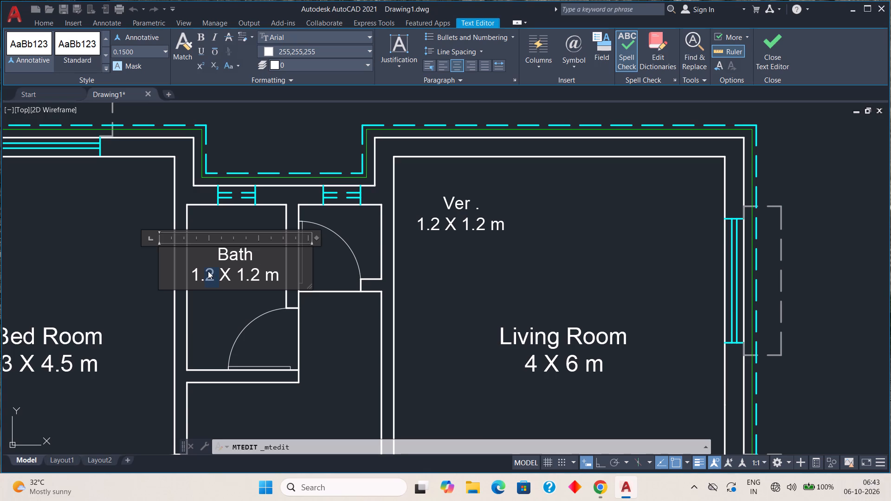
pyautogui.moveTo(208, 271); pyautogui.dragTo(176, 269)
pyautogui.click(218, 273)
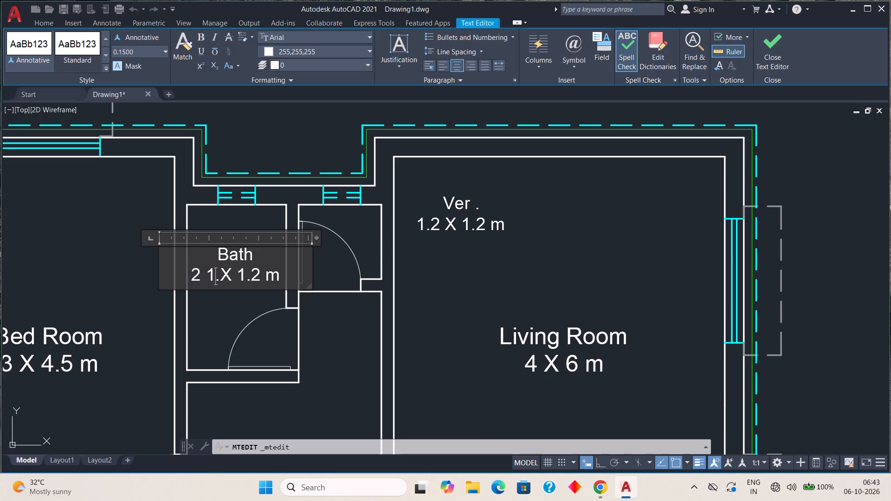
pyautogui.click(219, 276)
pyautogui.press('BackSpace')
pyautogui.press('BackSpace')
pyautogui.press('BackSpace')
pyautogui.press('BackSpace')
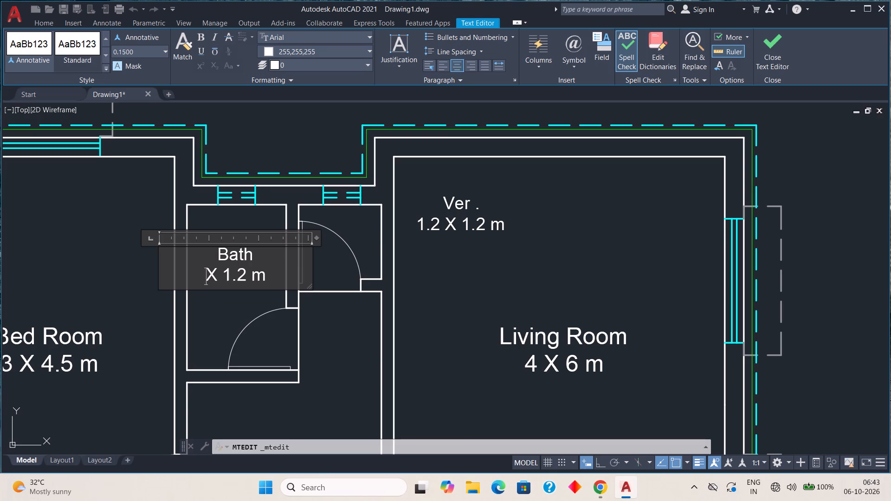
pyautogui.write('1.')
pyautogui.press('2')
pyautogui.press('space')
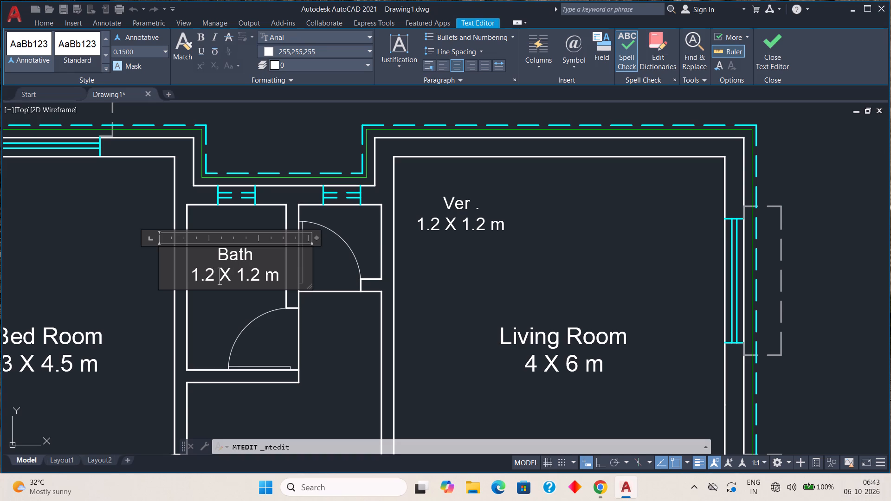
# Set the second dimension of the "Bath" label to 2, so its size line reads "1.2 X 2 m".
pyautogui.click(264, 278)
pyautogui.press('BackSpace')
pyautogui.press('BackSpace')
pyautogui.press('BackSpace')
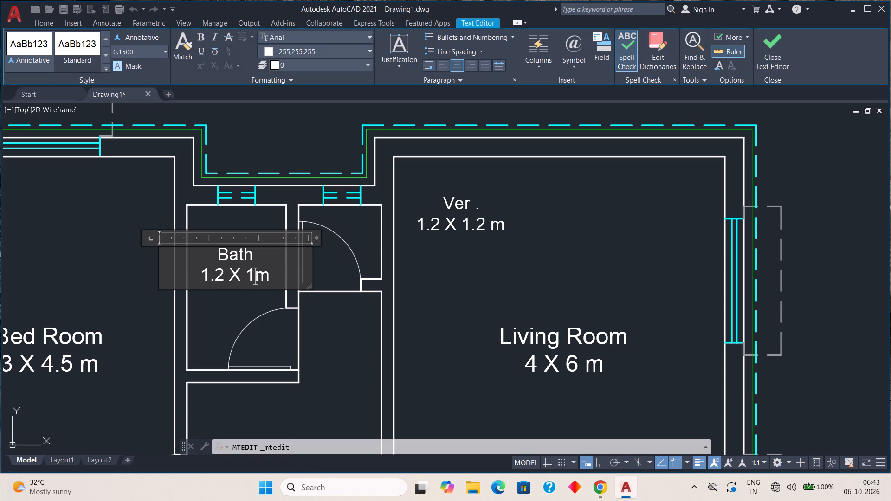
pyautogui.press('BackSpace')
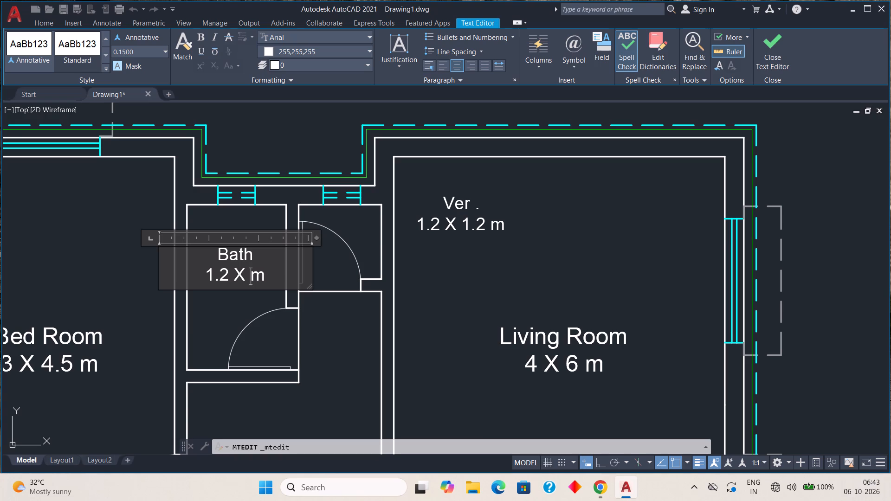
pyautogui.write('2')
pyautogui.press('space')
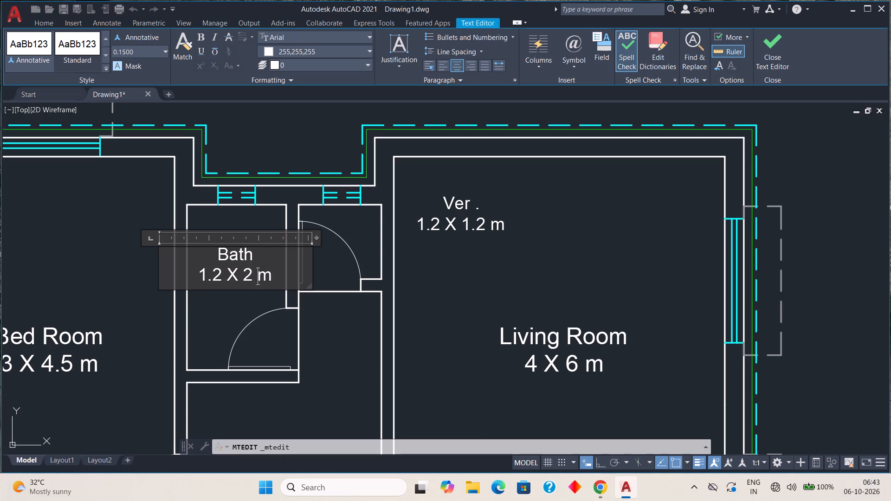
pyautogui.click(238, 304)
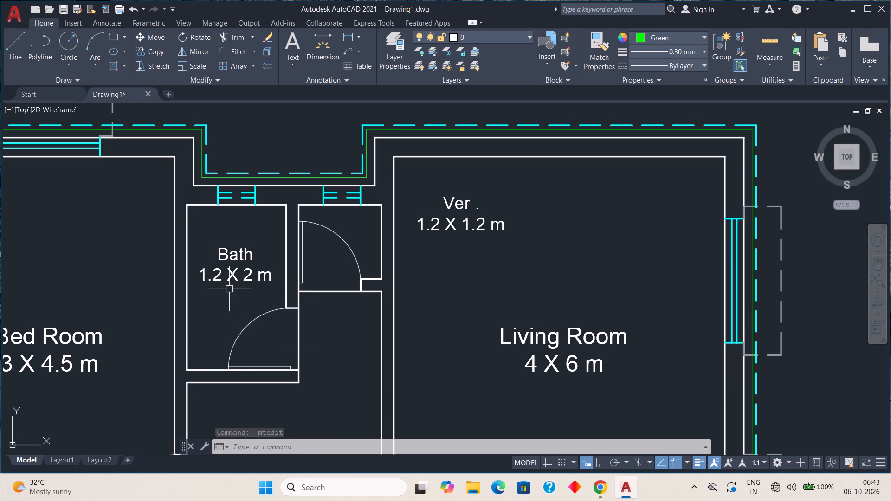
# Move the "Bath" label slightly towards the door, keeping it centred between the small room's walls.
pyautogui.click(224, 276)
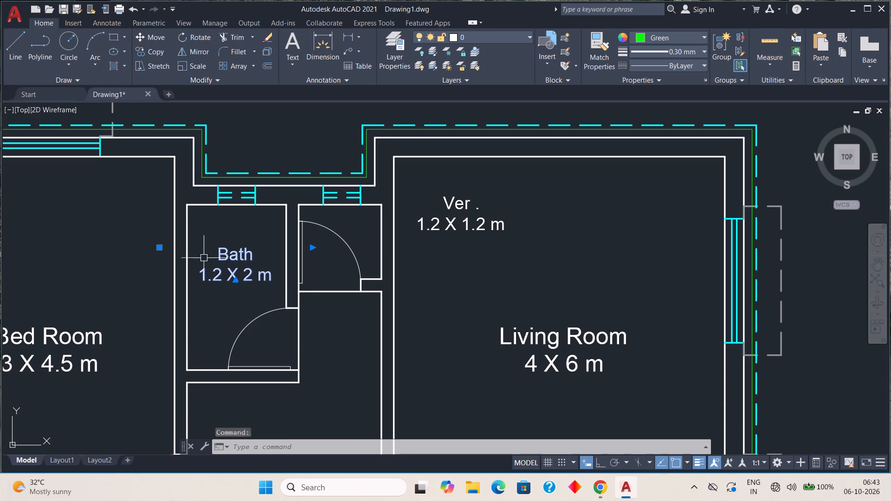
pyautogui.click(159, 248)
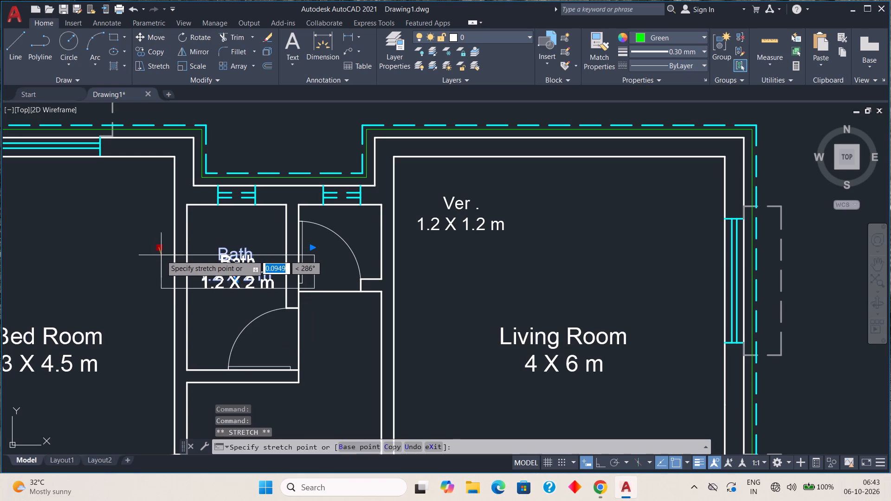
pyautogui.click(161, 255)
pyautogui.press('Escape')
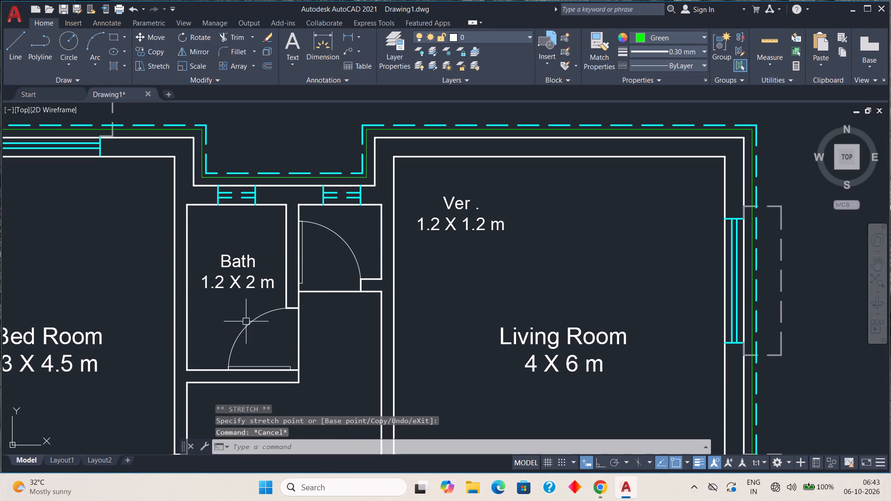
# Replace the name "Ver ." with "W/.C" in the label copy in the Living Room corner.
pyautogui.doubleClick(458, 218)
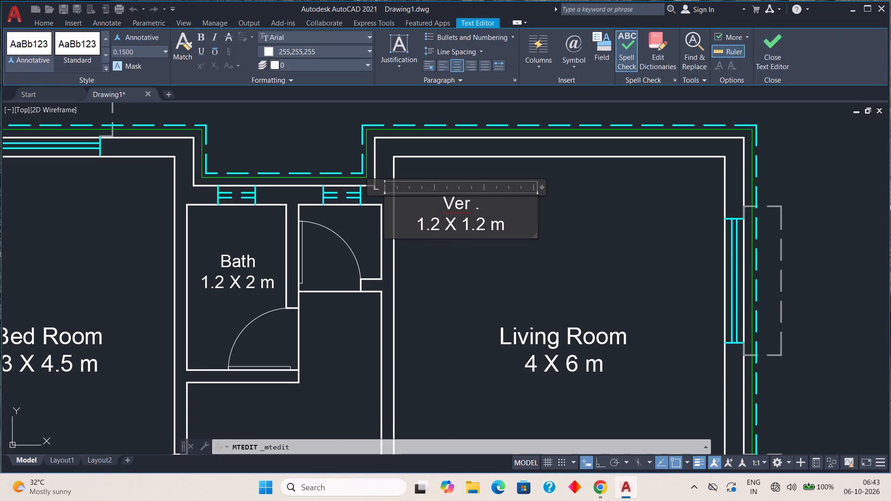
pyautogui.click(483, 202)
pyautogui.press('BackSpace')
pyautogui.press('BackSpace')
pyautogui.press('BackSpace')
pyautogui.press('BackSpace')
pyautogui.press('BackSpace')
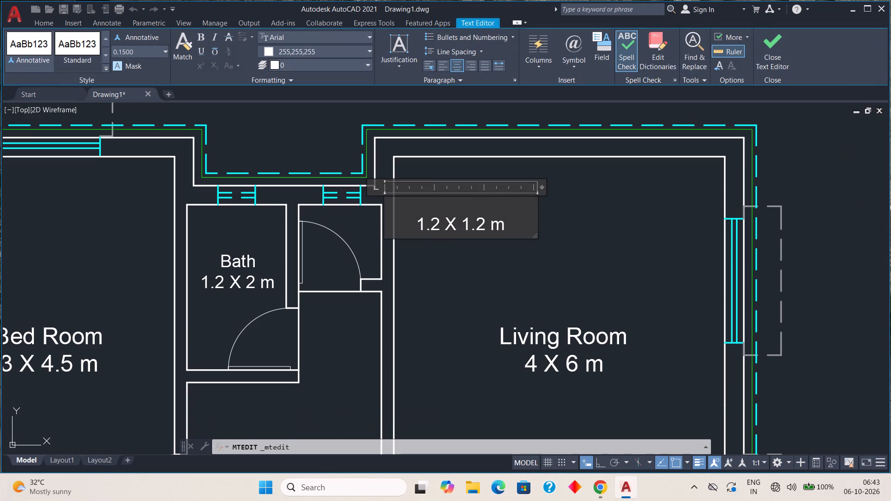
pyautogui.press('w')
pyautogui.press('/')
pyautogui.press('c')
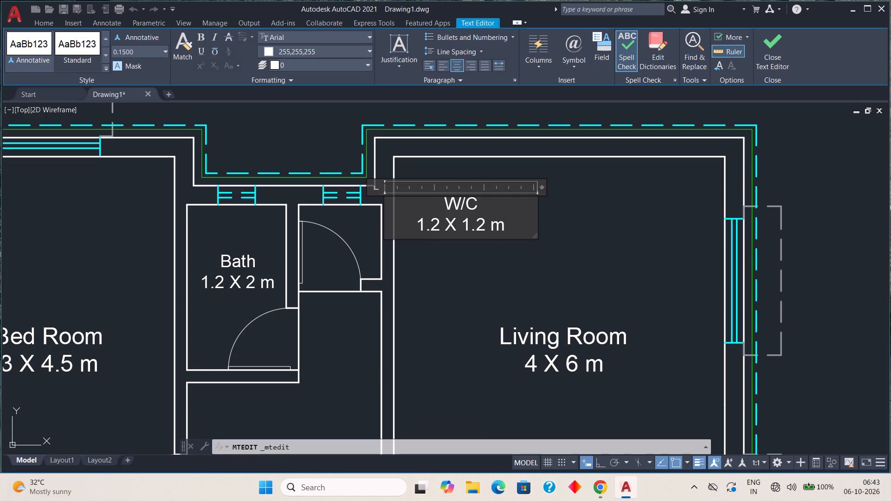
pyautogui.press('BackSpace')
pyautogui.press('.')
pyautogui.write('C')
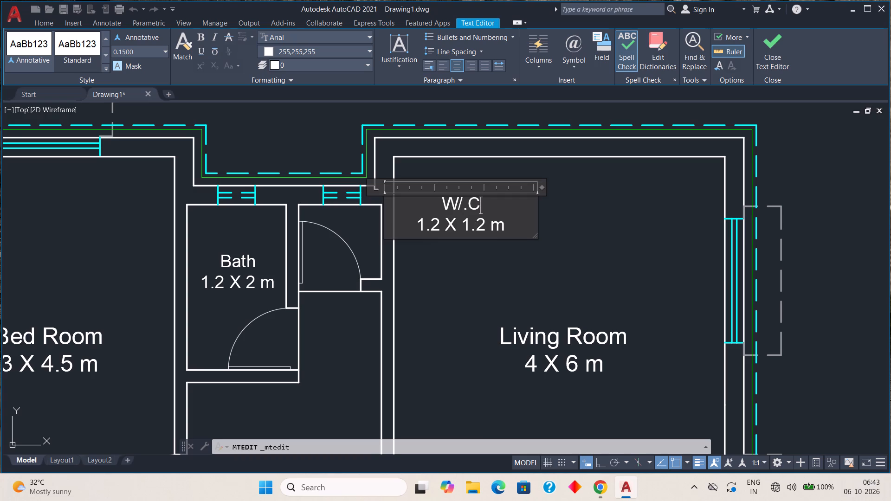
pyautogui.press('space')
# Set the first dimension in the "W/.C" label's size line to 1.
pyautogui.click(443, 224)
pyautogui.press('BackSpace')
pyautogui.press('BackSpace')
pyautogui.press('BackSpace')
pyautogui.press('space')
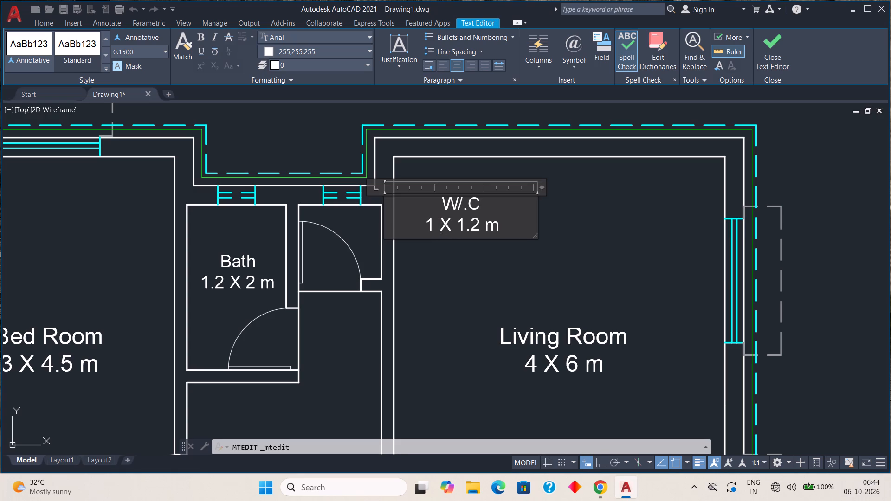
# Set the second dimension of the "W/.C" label to .9, so its size line reads "1 X .9 m".
pyautogui.click(484, 223)
pyautogui.press('BackSpace')
pyautogui.press('BackSpace')
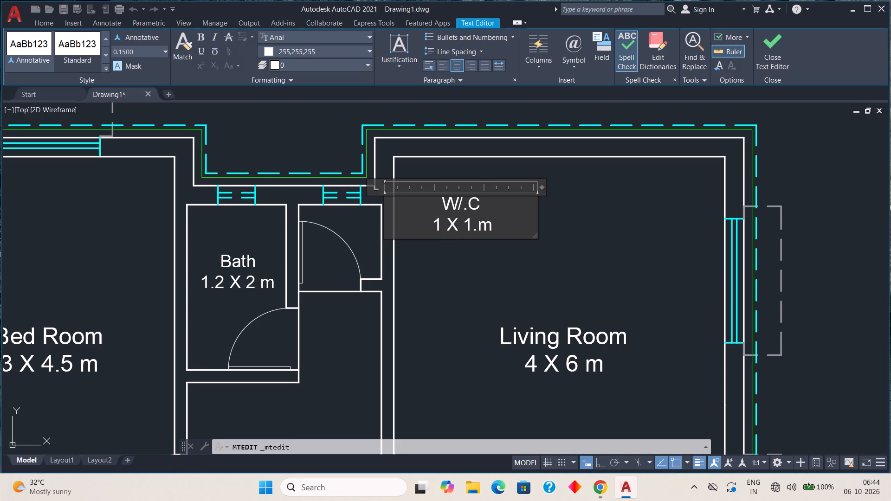
pyautogui.press('9')
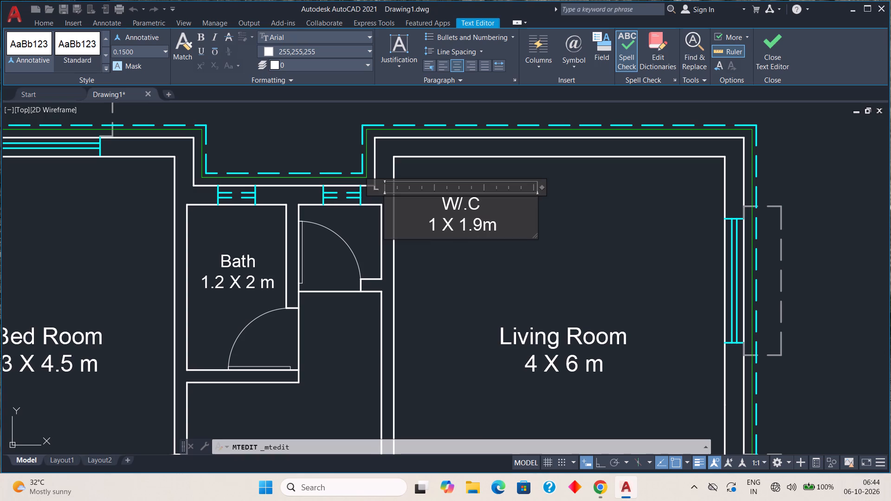
pyautogui.click(469, 223)
pyautogui.press('BackSpace')
pyautogui.press('BackSpace')
pyautogui.press('space')
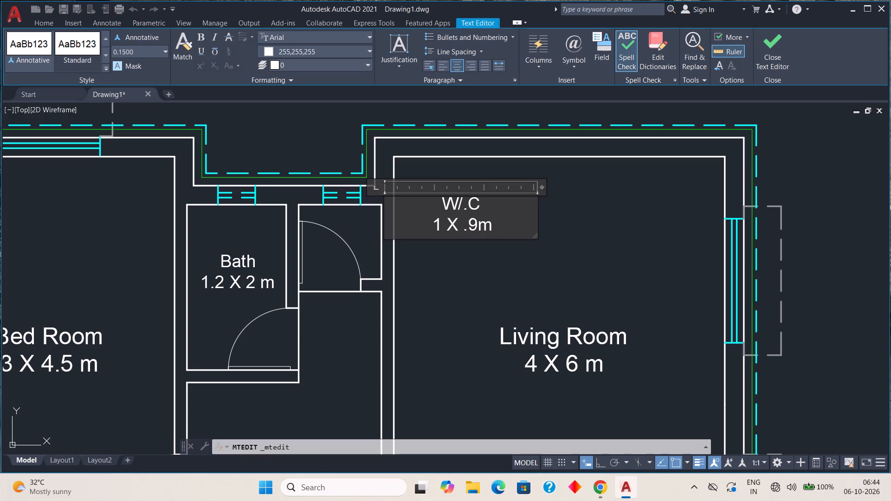
pyautogui.click(479, 219)
pyautogui.press('space')
pyautogui.click(595, 214)
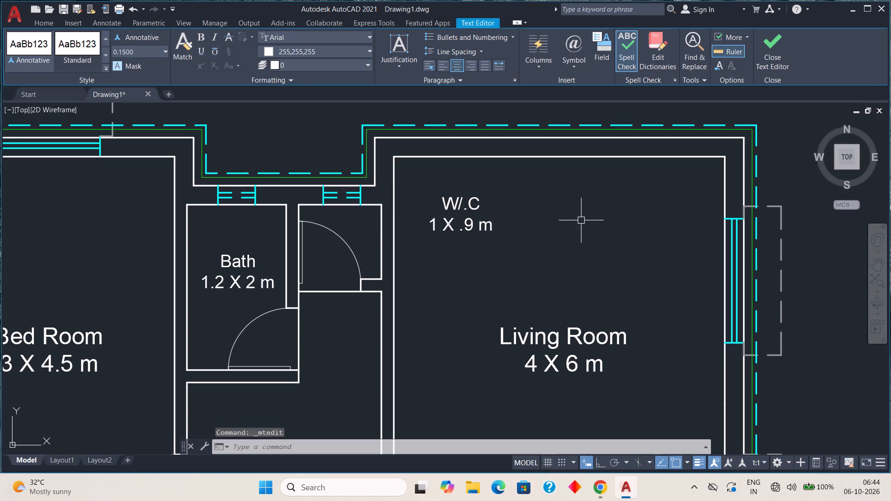
# Move the "W/.C" label from the Living Room corner into the small room beside the Bath, above its door swing's centre.
pyautogui.click(414, 197)
pyautogui.click(536, 275)
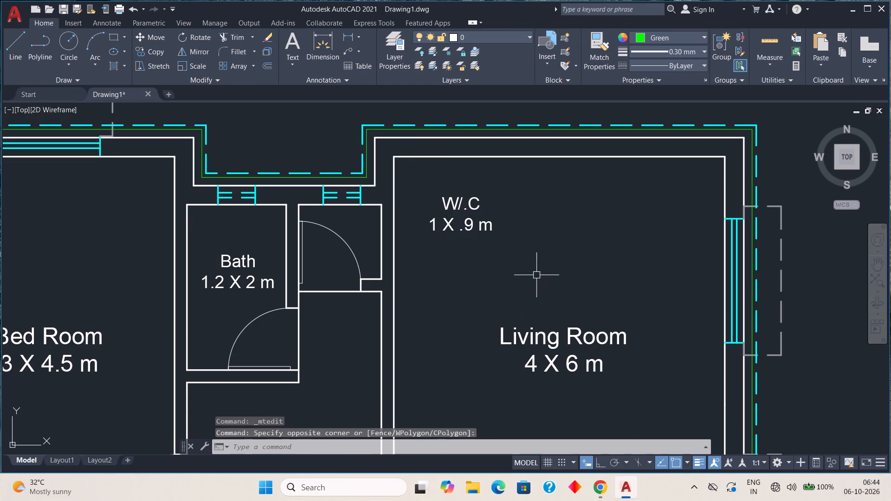
pyautogui.click(455, 212)
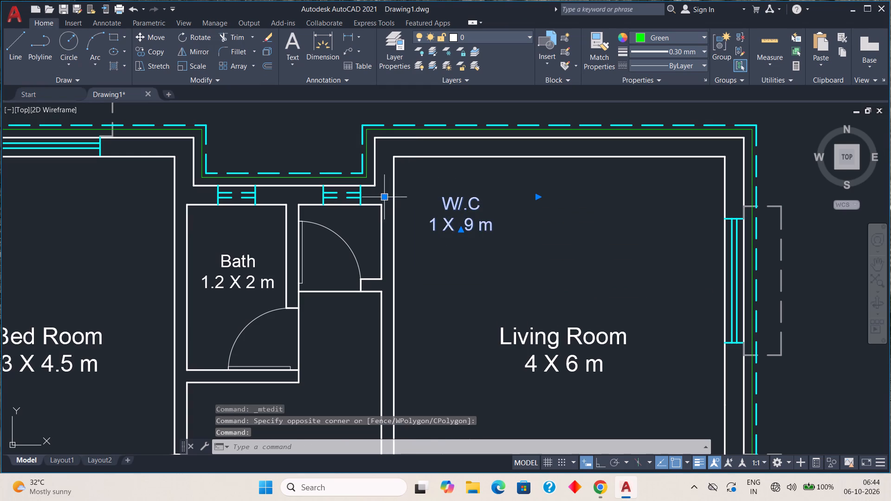
pyautogui.click(384, 197)
pyautogui.scroll(1, 273, 219)
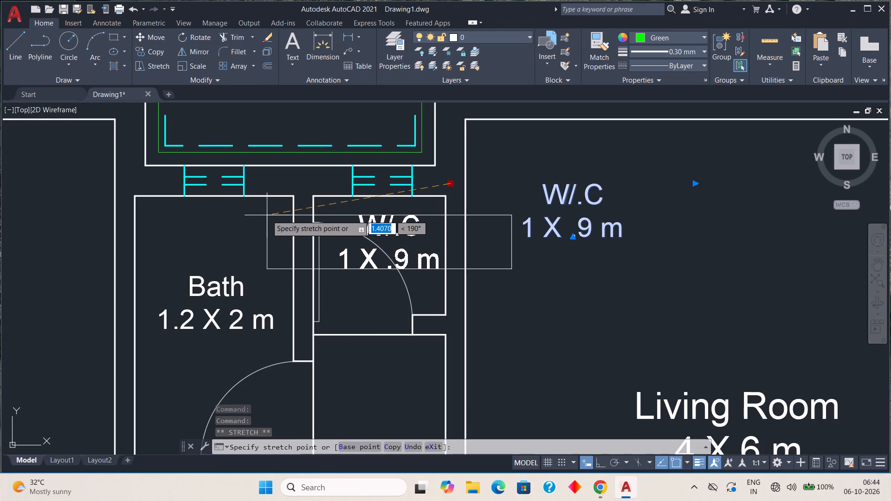
pyautogui.click(266, 215)
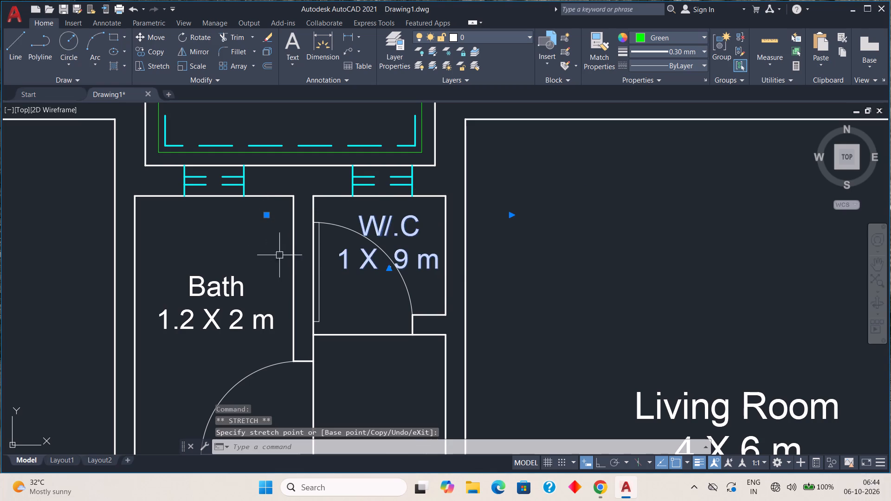
pyautogui.press('Escape')
pyautogui.click(529, 261)
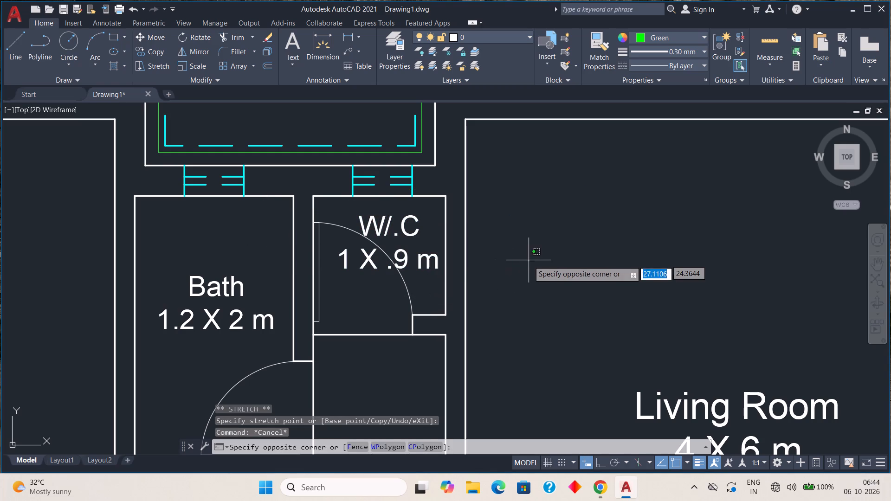
pyautogui.press('Escape')
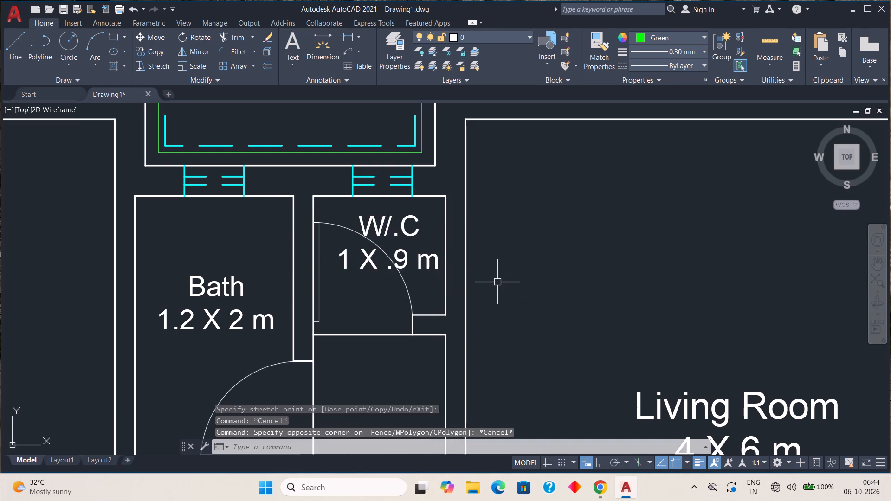
# Replace the name "Living Room" with "Landing" in the label at the foot of the staircase.
pyautogui.scroll(-2, 498, 282)
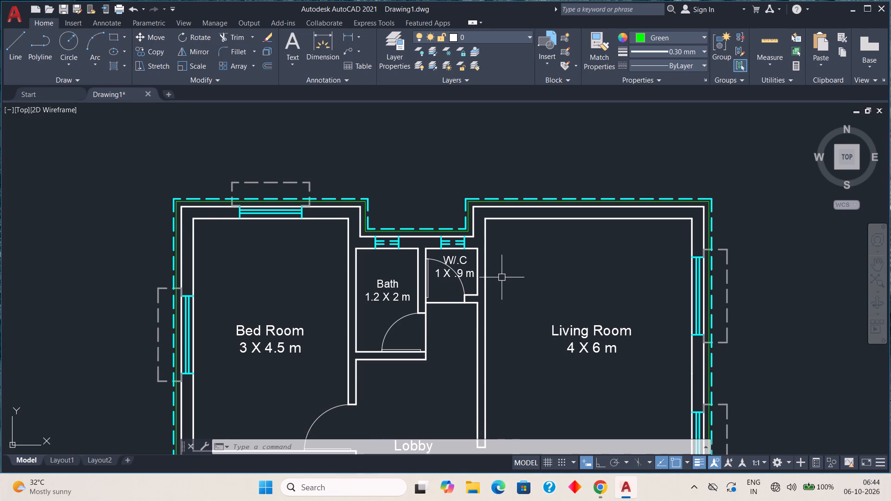
pyautogui.scroll(-1, 500, 284)
pyautogui.moveTo(504, 287); pyautogui.dragTo(460, 175, button='middle')
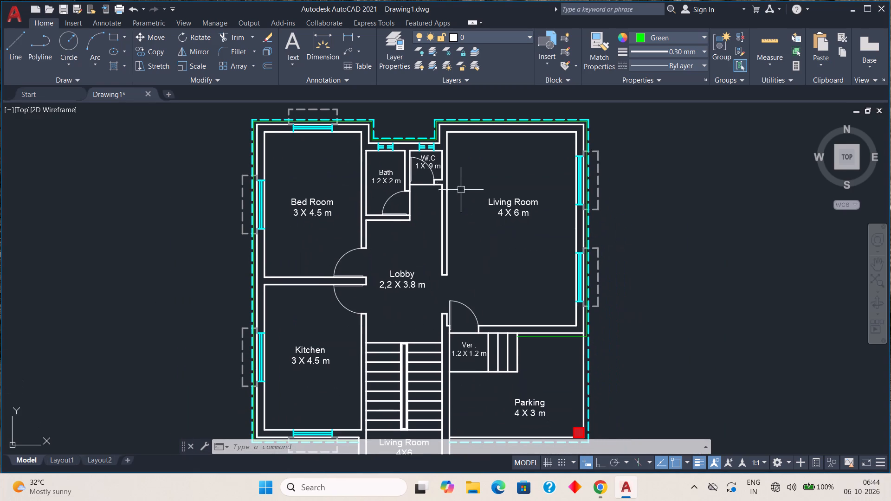
pyautogui.moveTo(473, 238); pyautogui.dragTo(464, 159, button='middle')
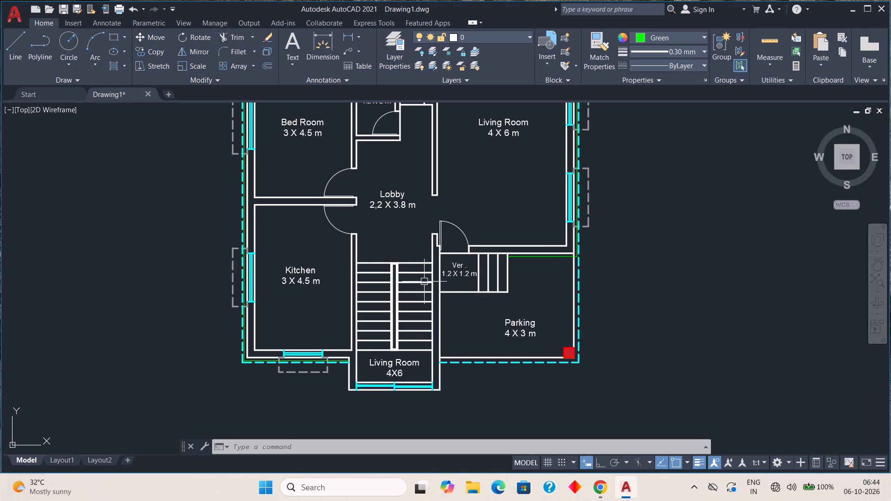
pyautogui.moveTo(416, 347); pyautogui.dragTo(403, 241, button='middle')
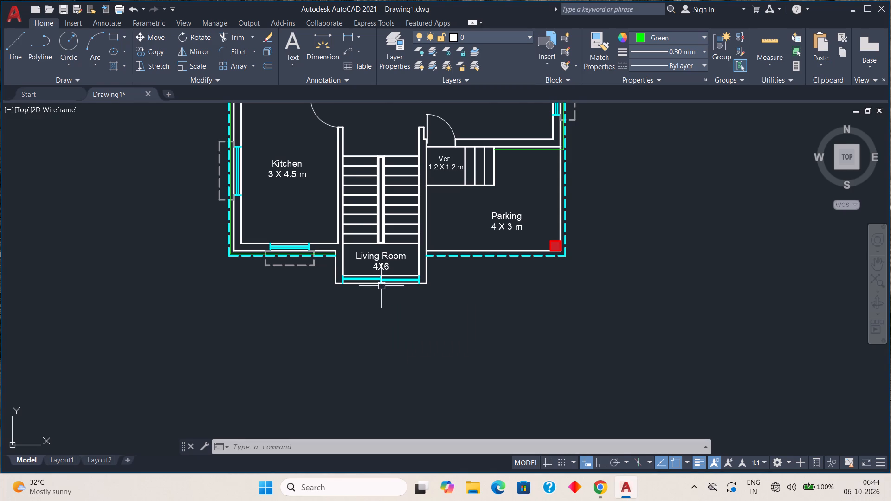
pyautogui.scroll(3, 384, 277)
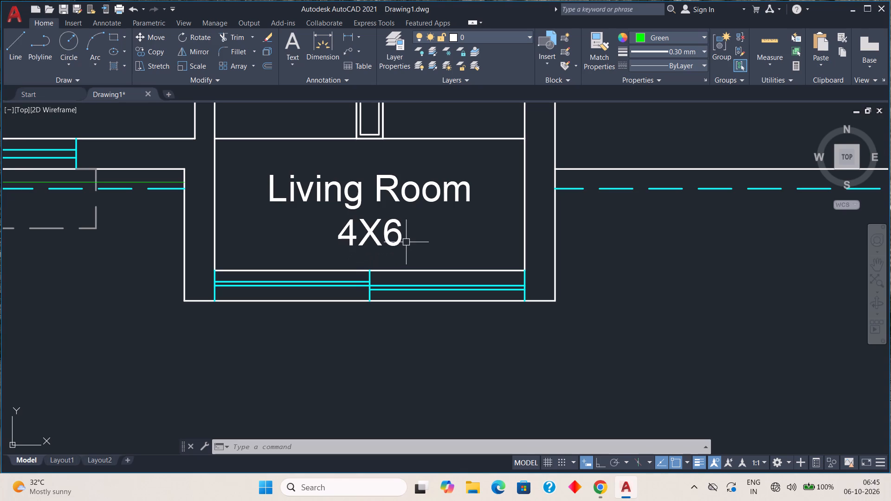
pyautogui.doubleClick(415, 192)
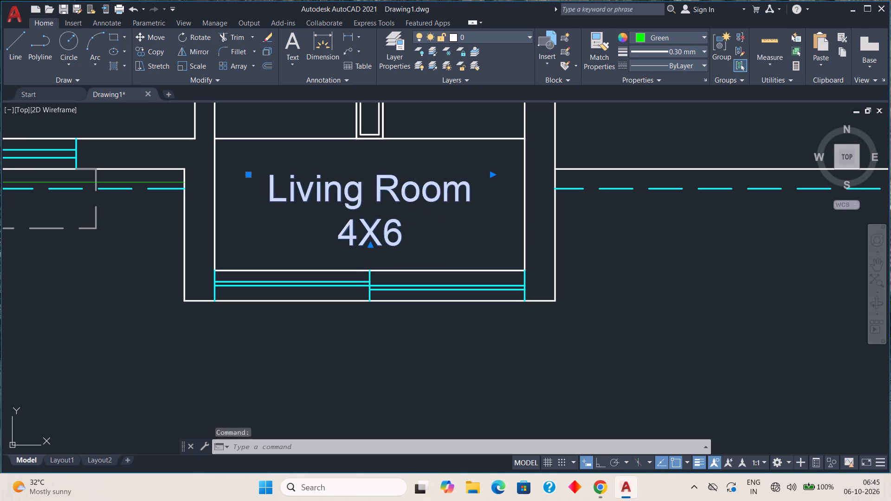
pyautogui.click(474, 189)
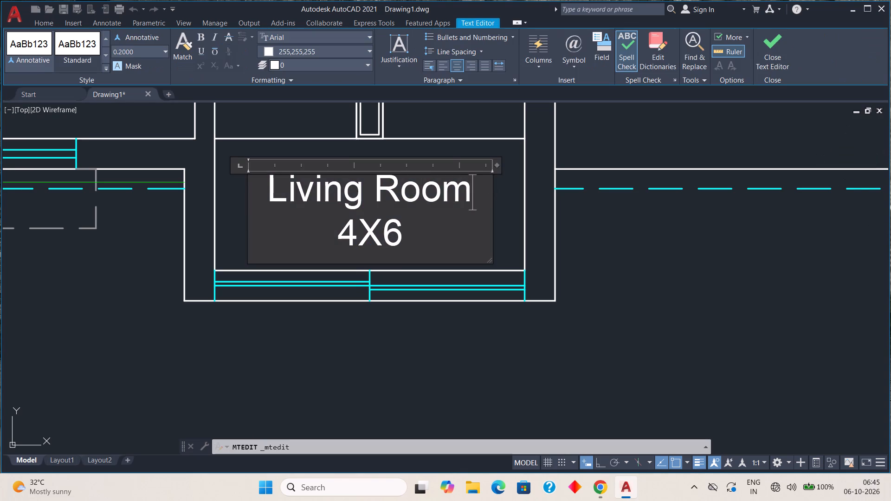
pyautogui.press('BackSpace')
pyautogui.press('BackSpace')
pyautogui.press('BackSpace')
pyautogui.press('BackSpace')
pyautogui.press('BackSpace')
pyautogui.press('BackSpace')
pyautogui.press('BackSpace')
pyautogui.press('BackSpace')
pyautogui.press('BackSpace')
pyautogui.press('BackSpace')
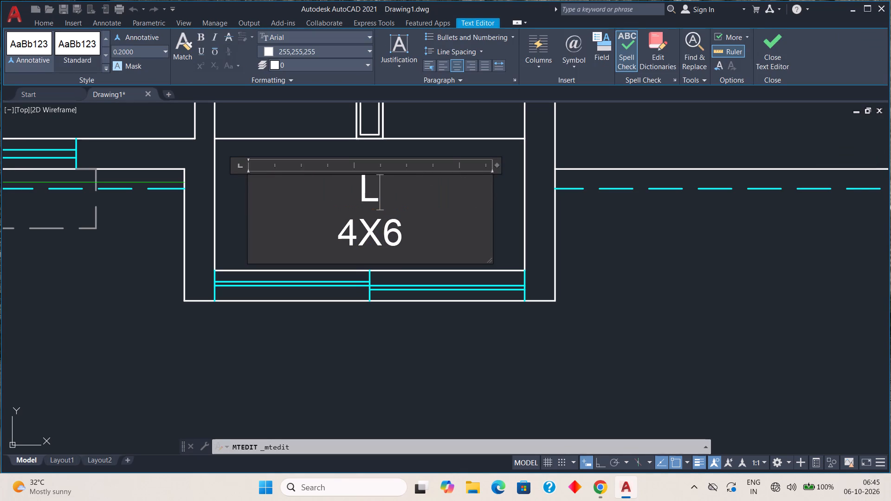
pyautogui.press('BackSpace')
pyautogui.press('l')
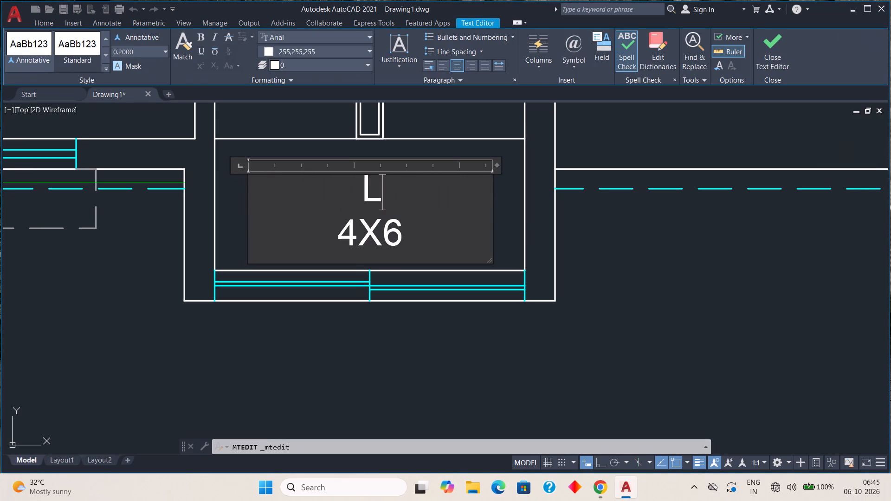
pyautogui.press('a')
pyautogui.write('nding')
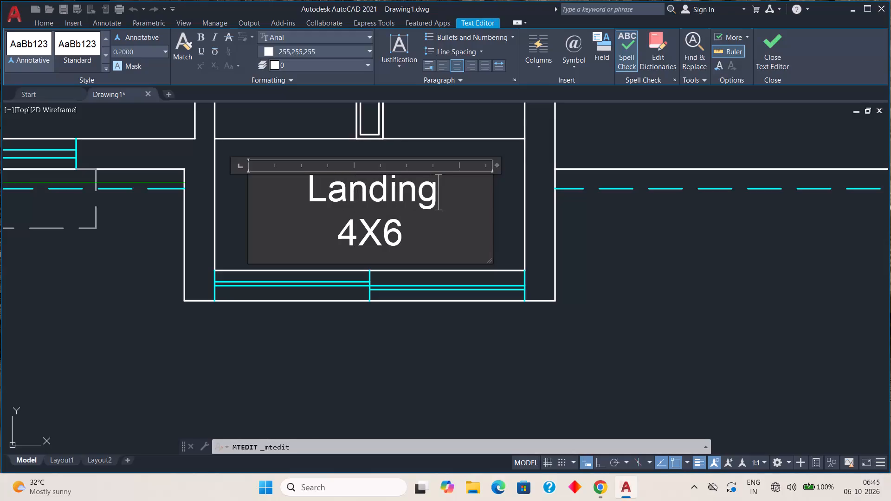
pyautogui.press('space')
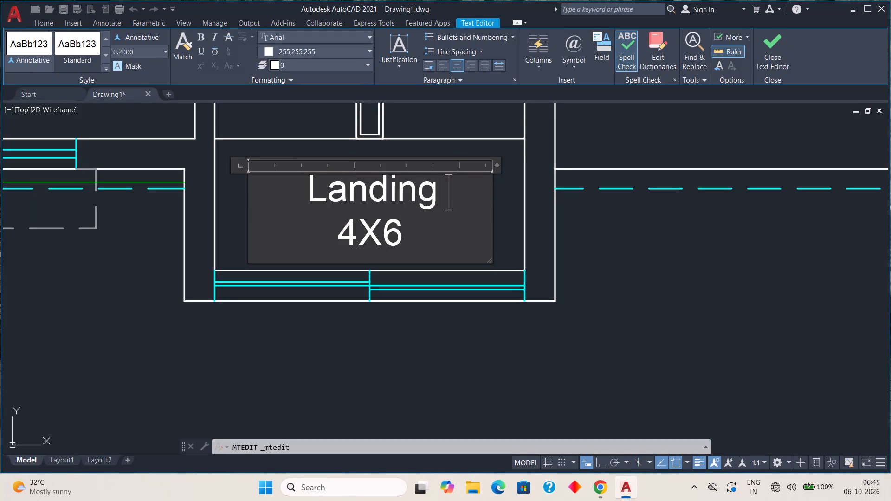
# Replace the "4X6" size line of the "Landing" label with "1m".
pyautogui.click(416, 223)
pyautogui.press('BackSpace')
pyautogui.press('BackSpace')
pyautogui.press('BackSpace')
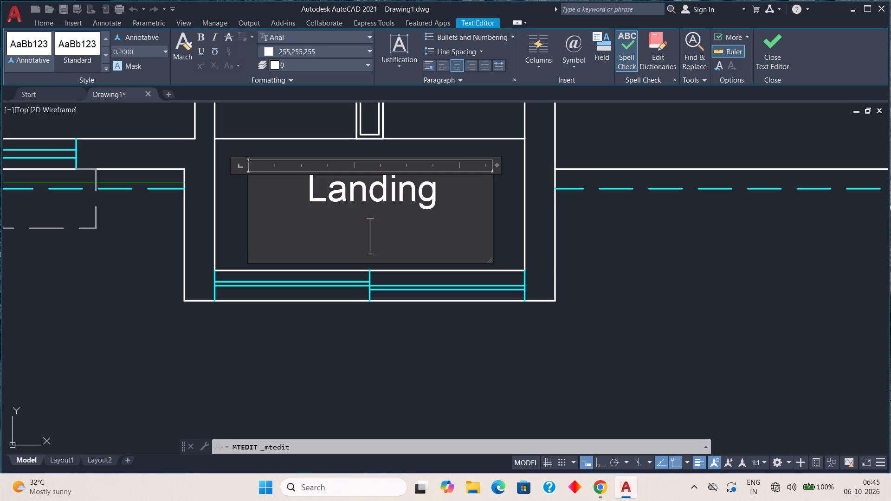
pyautogui.press('1')
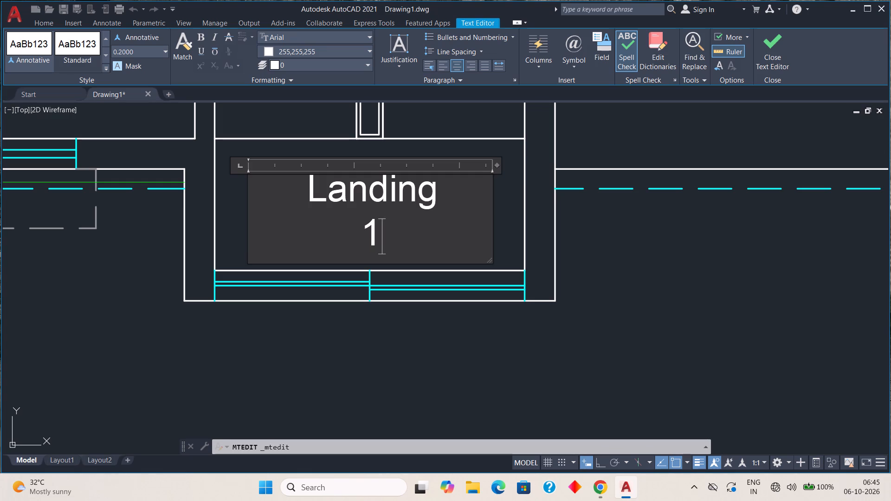
pyautogui.write('m')
pyautogui.press('space')
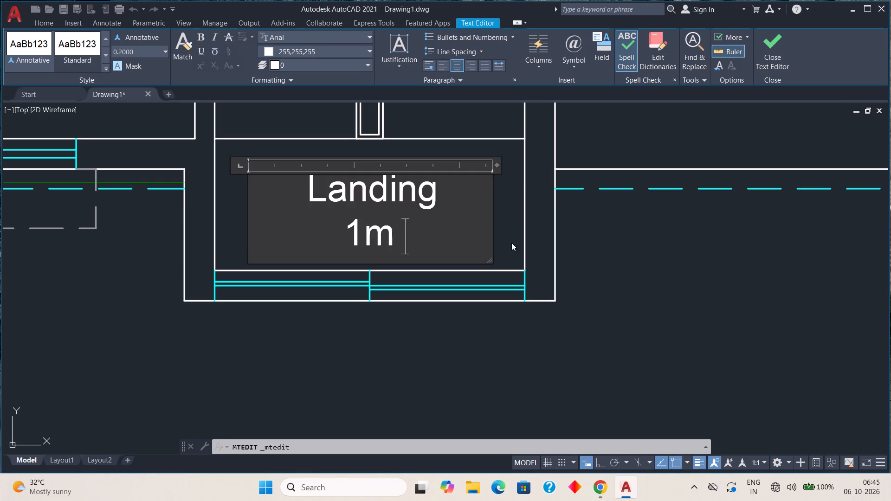
pyautogui.click(615, 254)
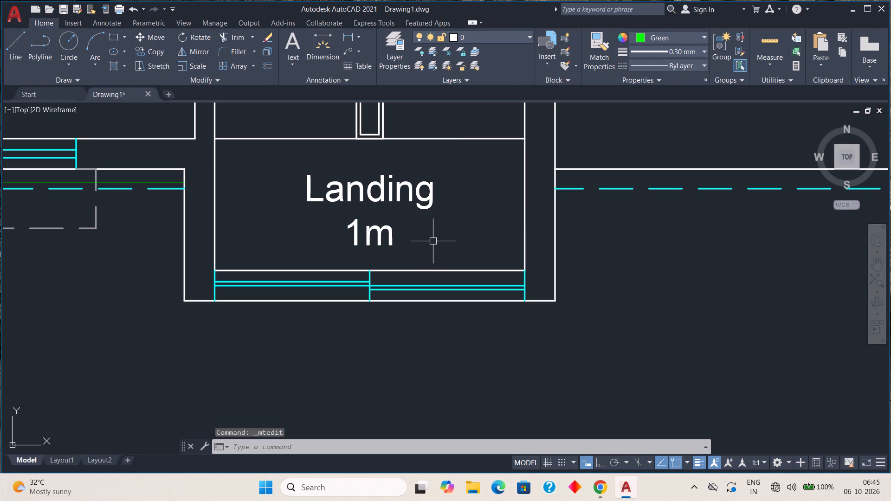
# Move the "Landing" label sideways within the landing so it sits close to the kitchen-side wall.
pyautogui.click(410, 199)
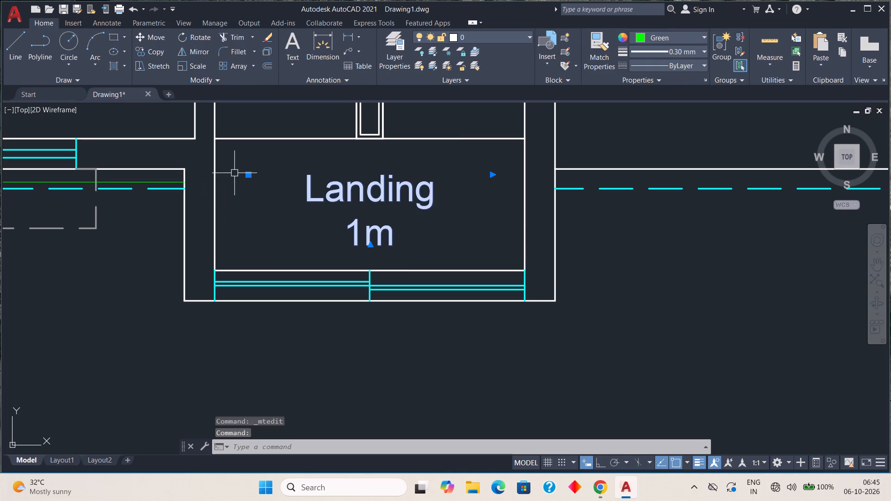
pyautogui.click(248, 176)
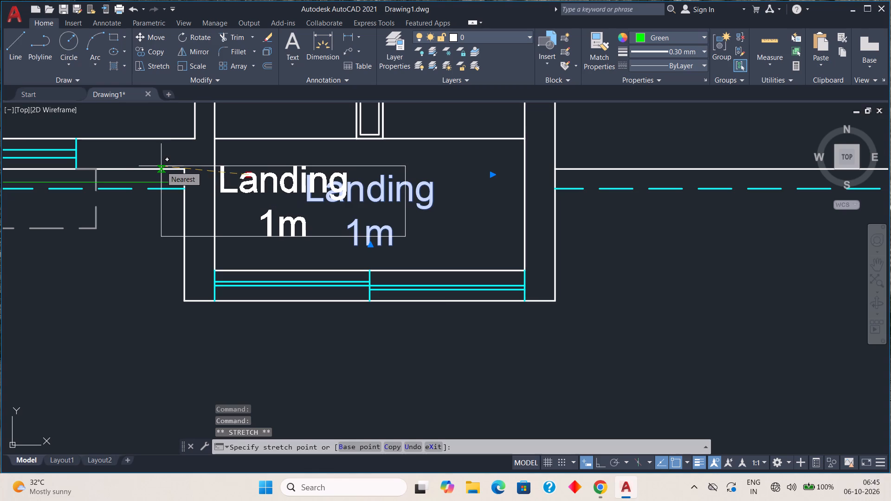
pyautogui.click(161, 166)
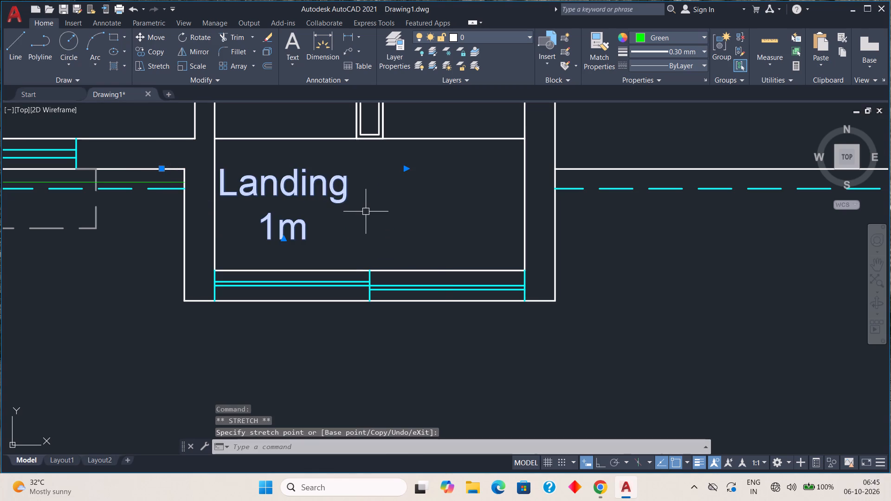
pyautogui.click(407, 225)
pyautogui.press('Escape')
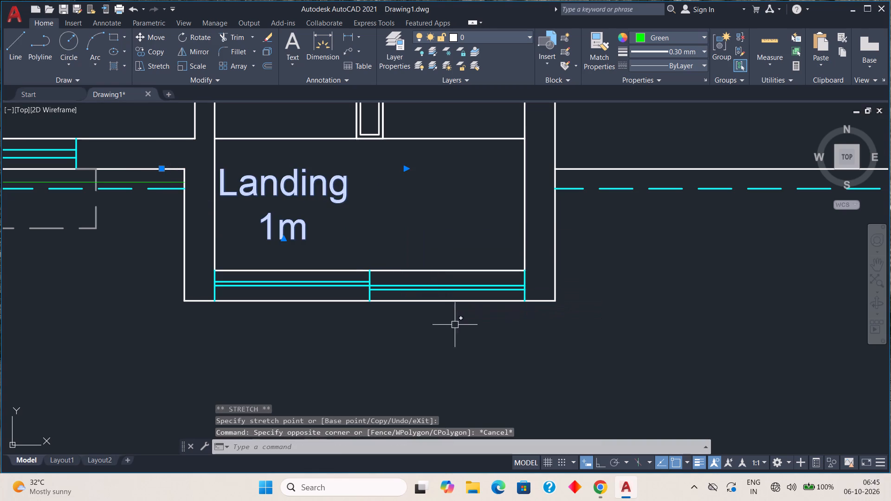
pyautogui.click(475, 325)
pyautogui.press('Escape')
pyautogui.press('Escape')
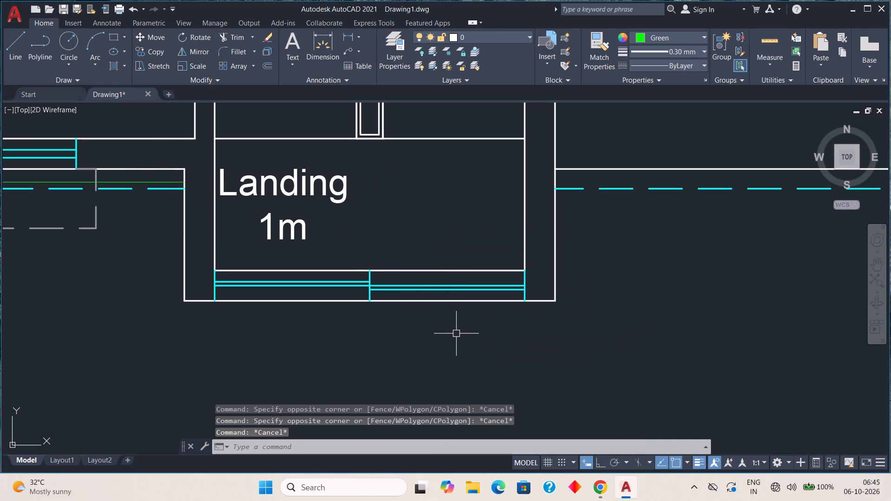
# Copy the "Landing" label to the empty area just outside the wall below the landing's window.
pyautogui.doubleClick(299, 186)
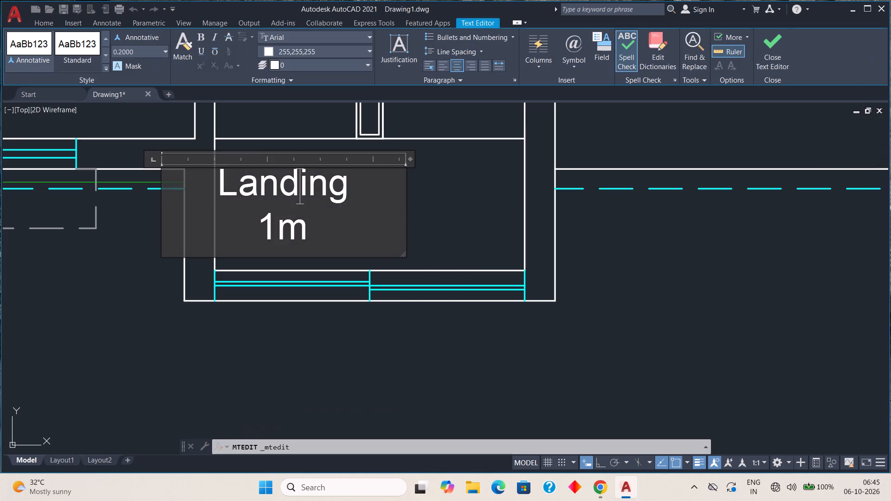
pyautogui.press('Escape')
pyautogui.click(288, 183)
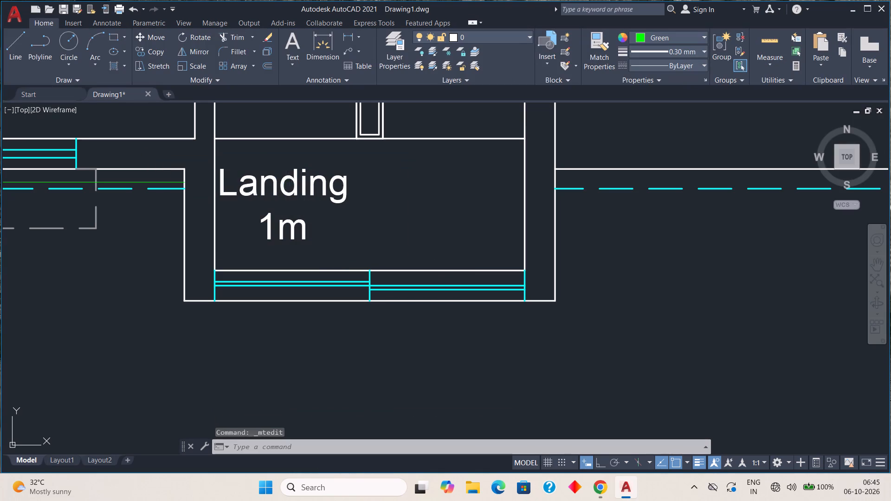
pyautogui.click(147, 48)
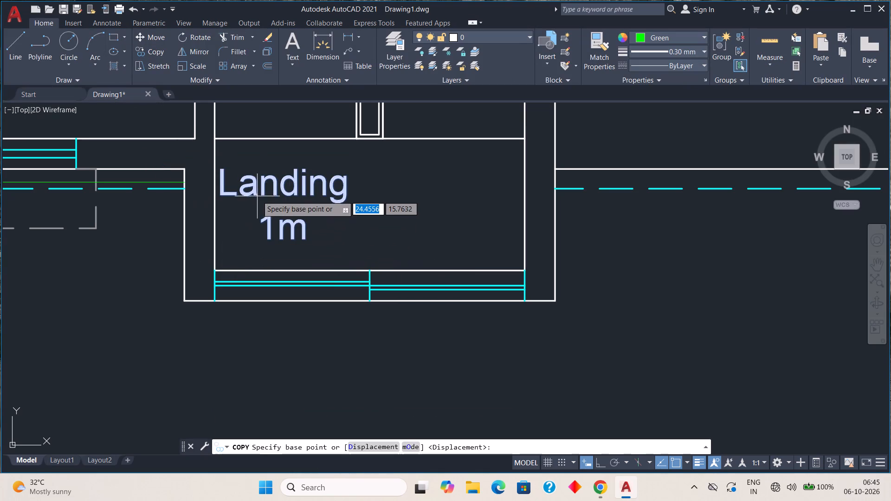
pyautogui.click(257, 194)
pyautogui.click(495, 350)
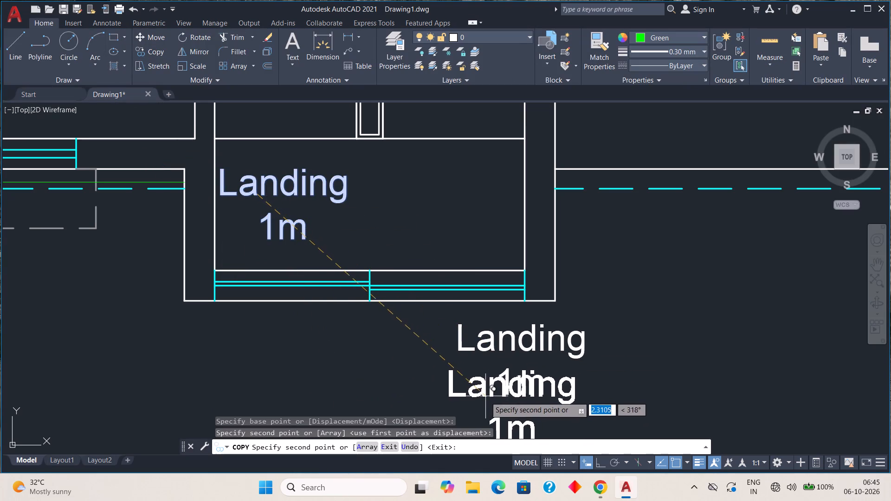
pyautogui.press('Escape')
# Replace the name "Landing" in the copied label outside the wall with "R = 0.156".
pyautogui.doubleClick(500, 343)
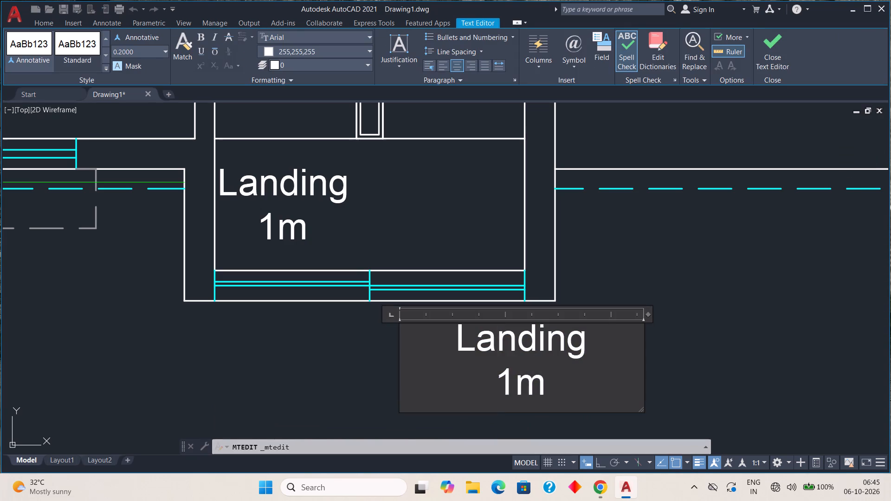
pyautogui.click(613, 342)
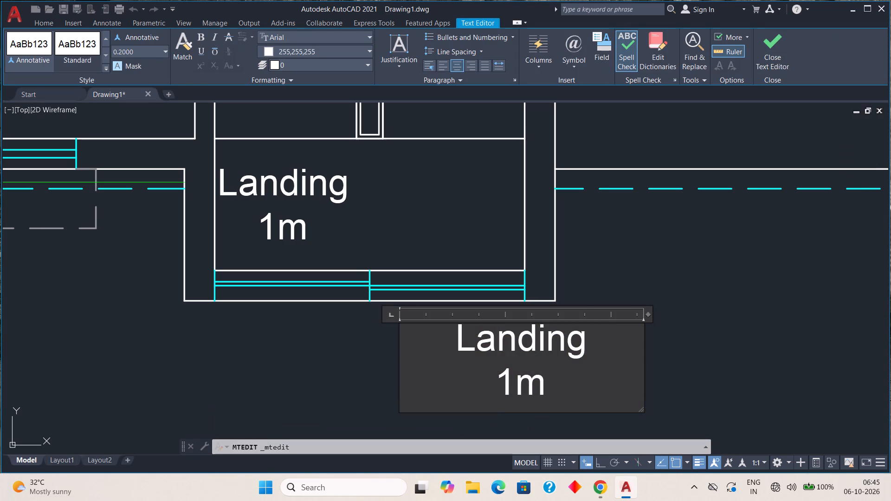
pyautogui.press('BackSpace')
pyautogui.press('BackSpace')
pyautogui.press('BackSpace')
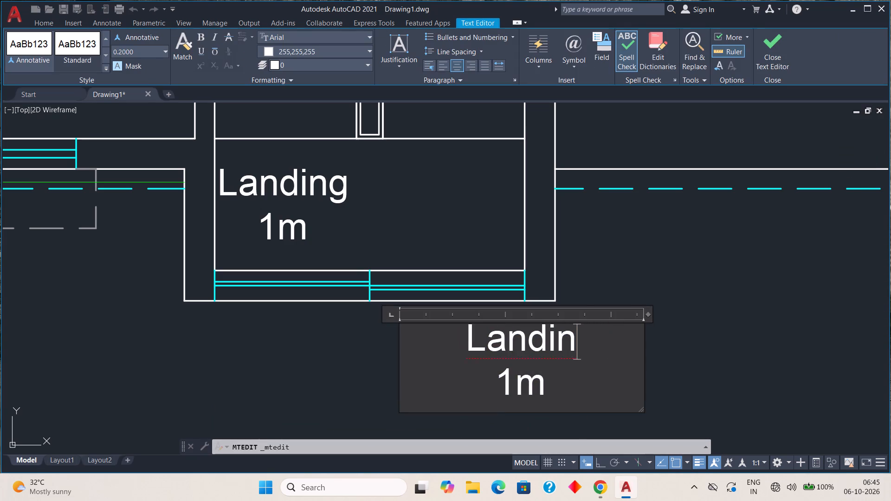
pyautogui.press('BackSpace')
pyautogui.press('BackSpace')
pyautogui.press('BackSpace')
pyautogui.press('BackSpace')
pyautogui.press('BackSpace')
pyautogui.press('BackSpace')
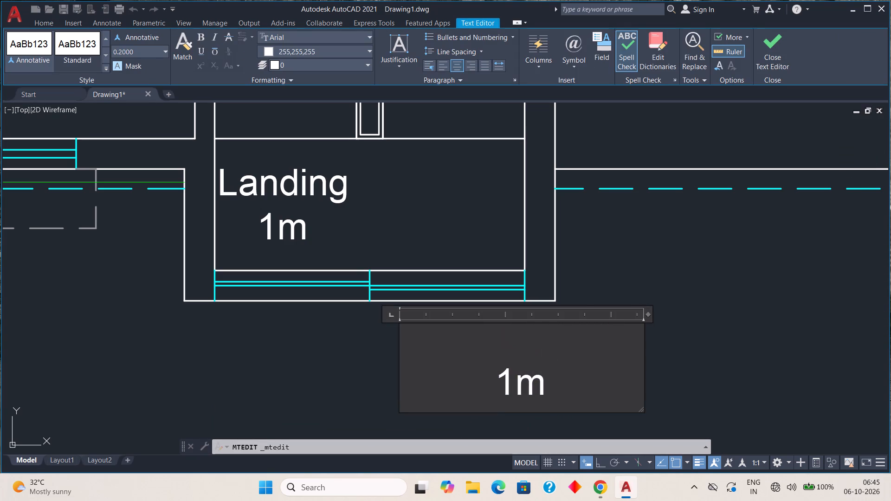
pyautogui.press('r')
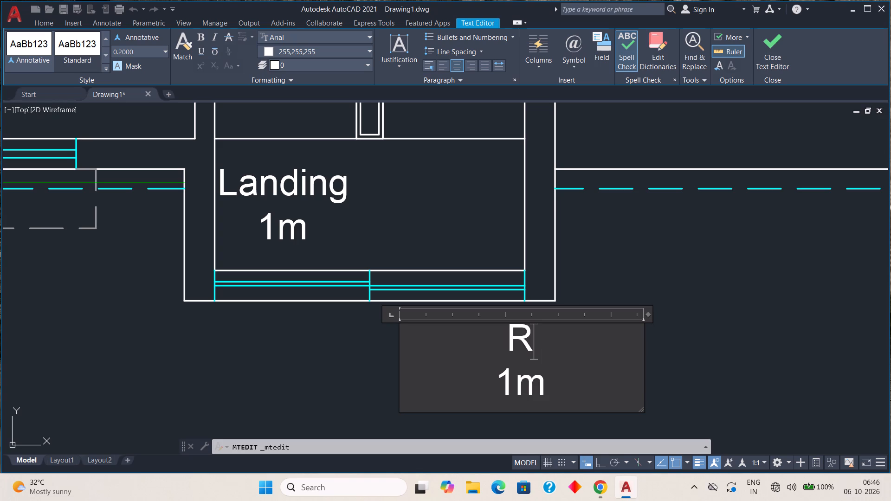
pyautogui.press('space')
pyautogui.press('=')
pyautogui.press('space')
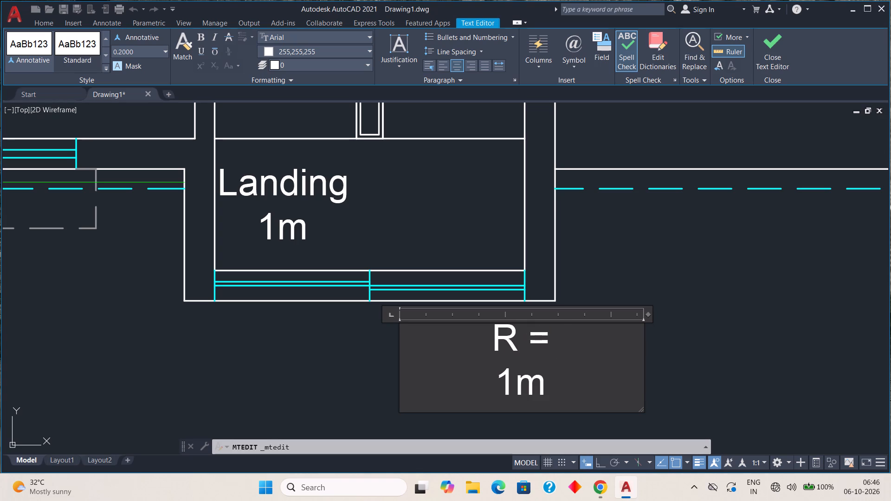
pyautogui.write('0.')
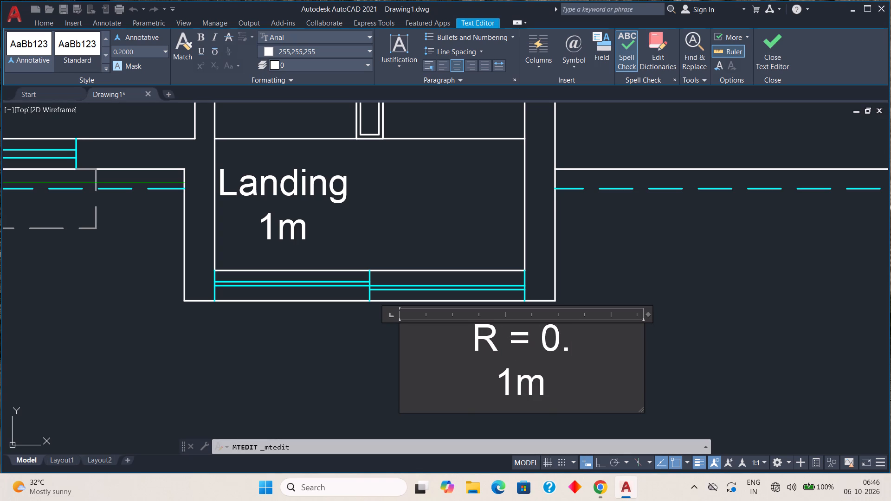
pyautogui.write('156')
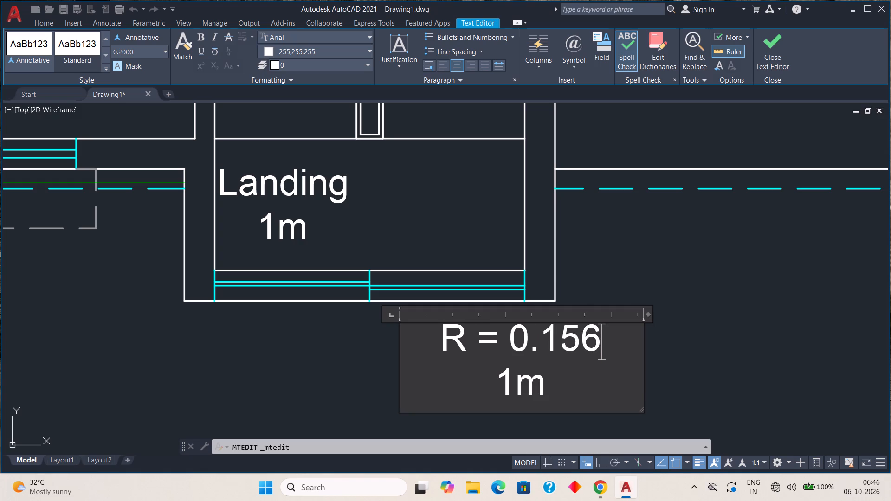
pyautogui.press('space')
# Replace the "1m" line of the copied label with "T = 0.3", lined up under the "R = 0.156" line.
pyautogui.click(555, 375)
pyautogui.press('BackSpace')
pyautogui.press('BackSpace')
pyautogui.press('BackSpace')
pyautogui.press('BackSpace')
pyautogui.press('space')
pyautogui.press('space')
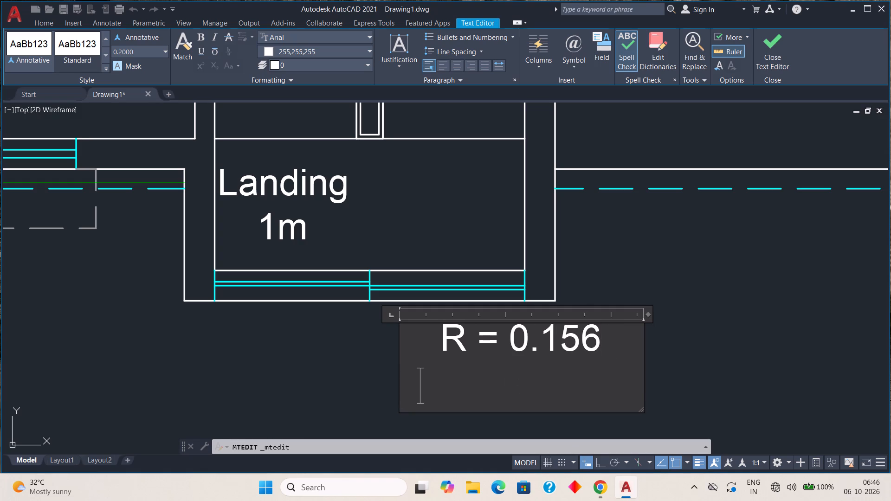
pyautogui.press('space')
pyautogui.press('space')
pyautogui.press('space')
pyautogui.press('BackSpace')
pyautogui.write('T')
pyautogui.press('space')
pyautogui.write('=')
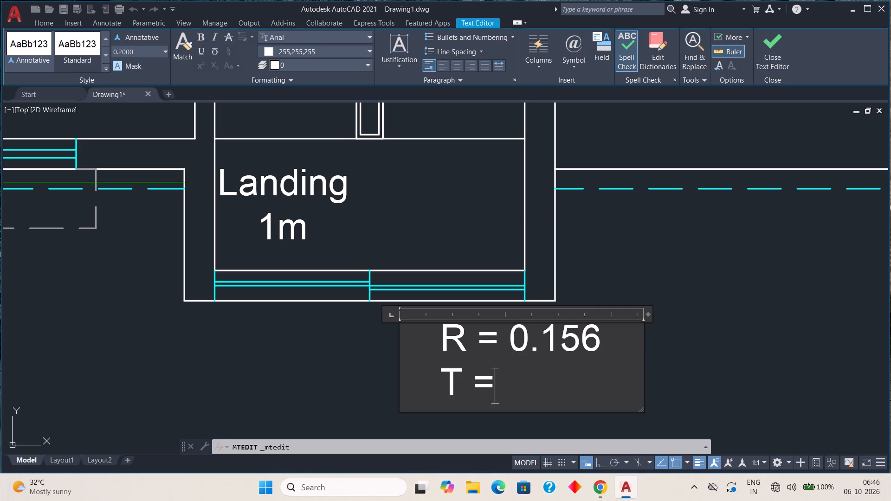
pyautogui.press('space')
pyautogui.write('0.')
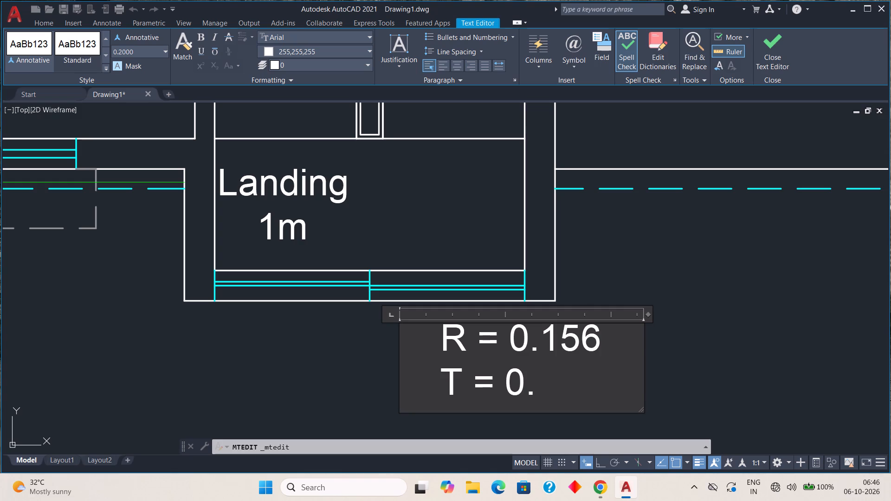
pyautogui.press('3')
pyautogui.press('space')
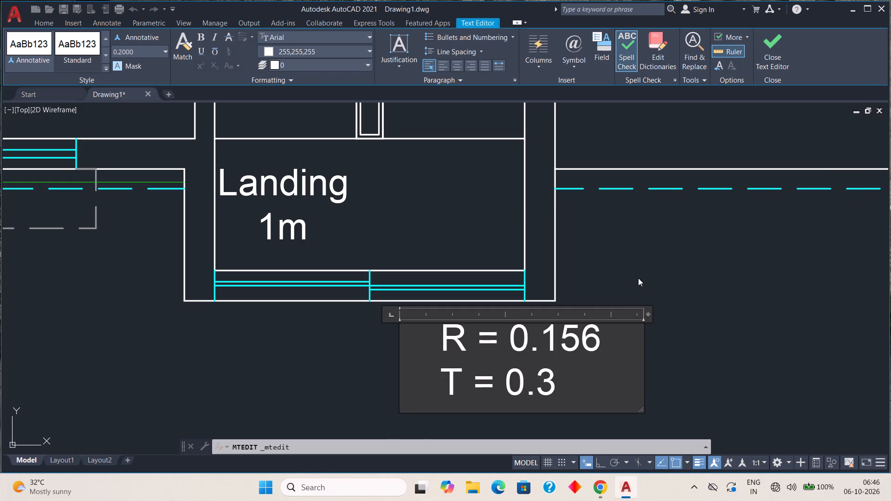
pyautogui.click(638, 278)
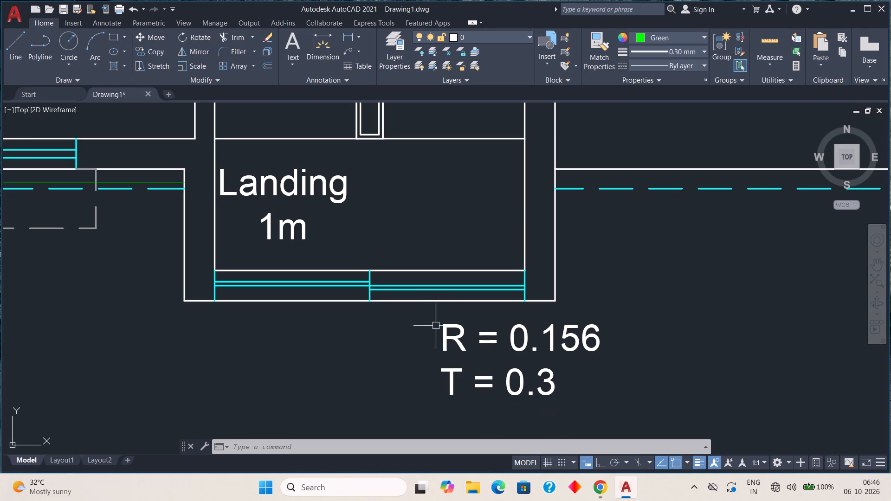
pyautogui.click(421, 315)
pyautogui.press('Escape')
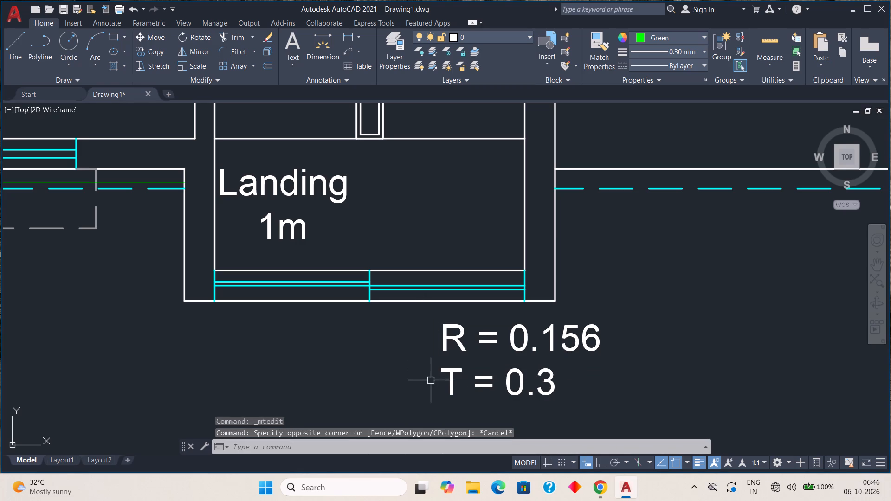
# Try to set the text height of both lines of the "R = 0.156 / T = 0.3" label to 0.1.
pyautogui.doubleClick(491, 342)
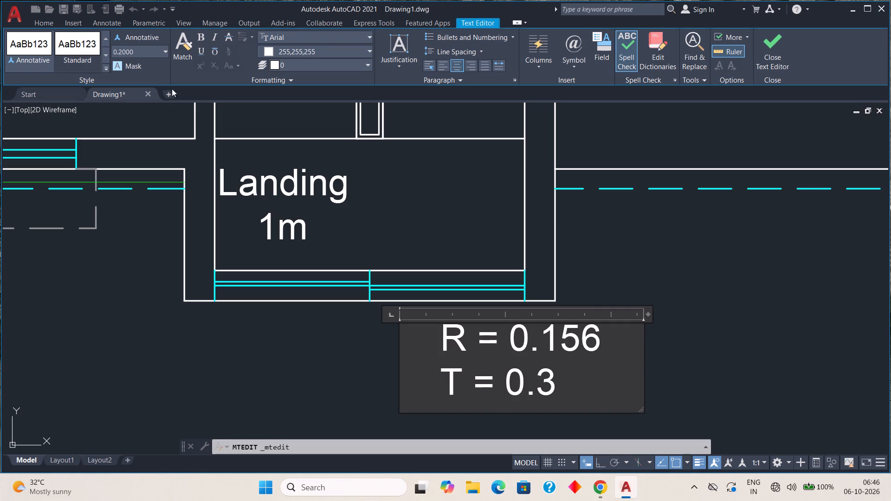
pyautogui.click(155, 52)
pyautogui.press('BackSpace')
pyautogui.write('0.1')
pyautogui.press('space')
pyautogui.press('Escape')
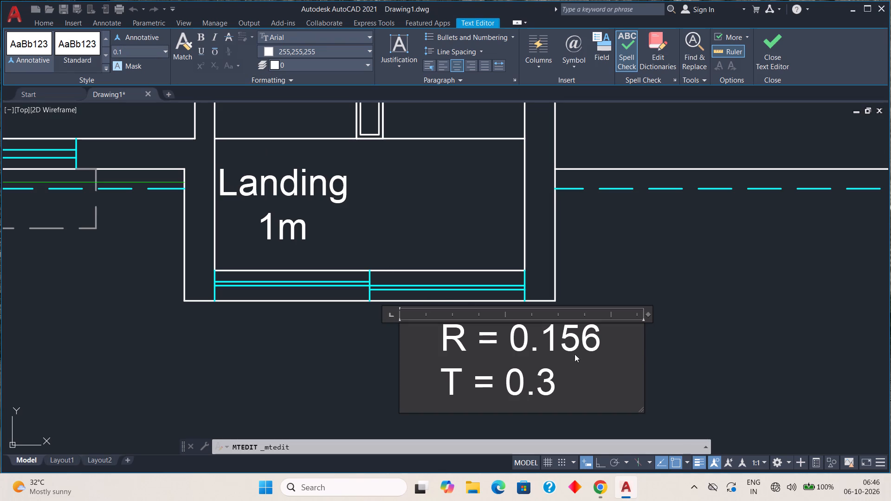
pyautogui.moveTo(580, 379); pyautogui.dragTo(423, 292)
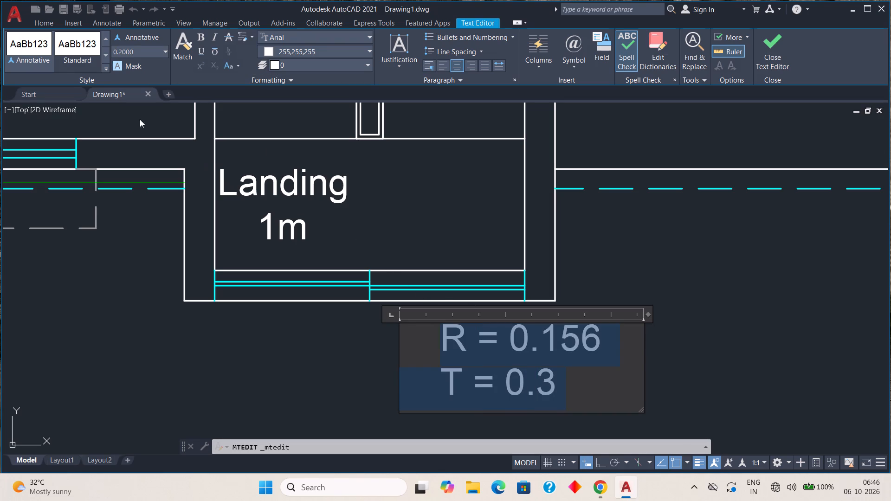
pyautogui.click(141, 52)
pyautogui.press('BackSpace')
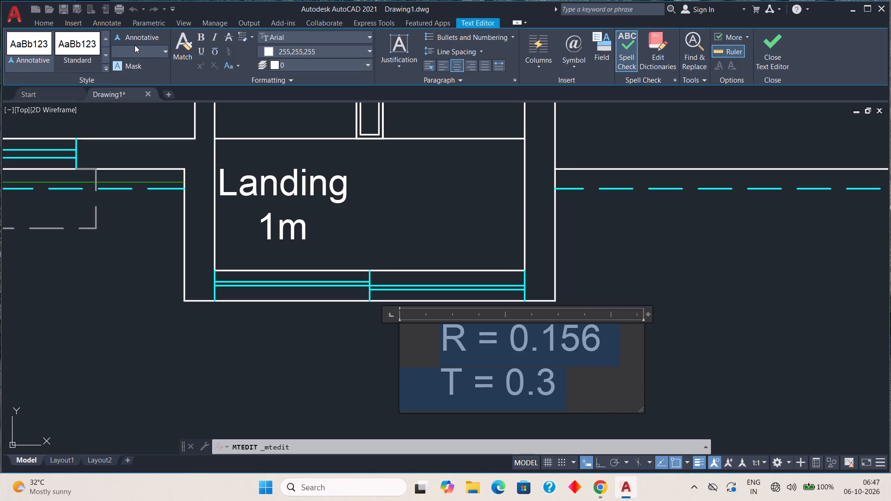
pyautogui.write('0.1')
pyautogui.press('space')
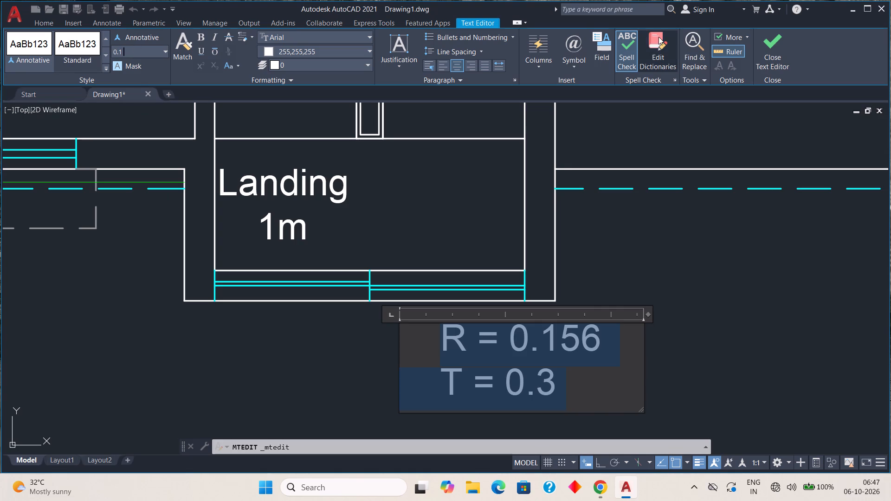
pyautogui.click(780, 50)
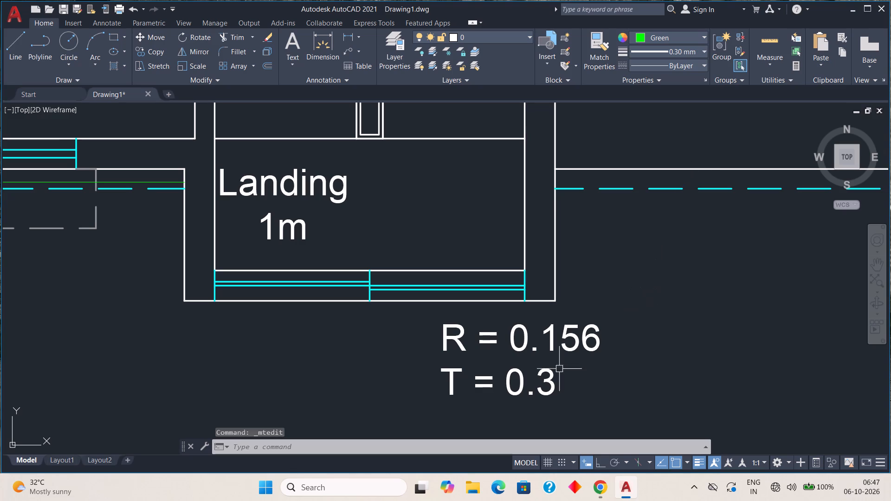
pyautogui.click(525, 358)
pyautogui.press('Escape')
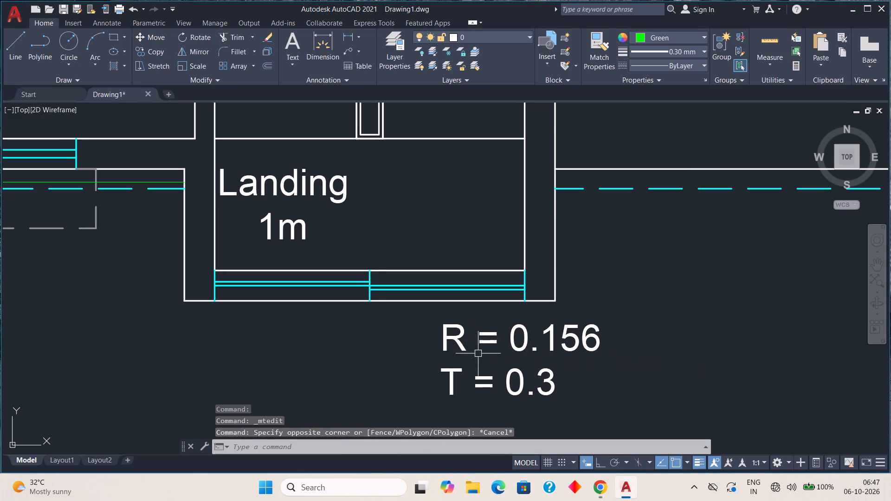
# Move the "R = 0.156 / T = 0.3" label into the landing, beside the "Landing 1m" label.
pyautogui.click(450, 340)
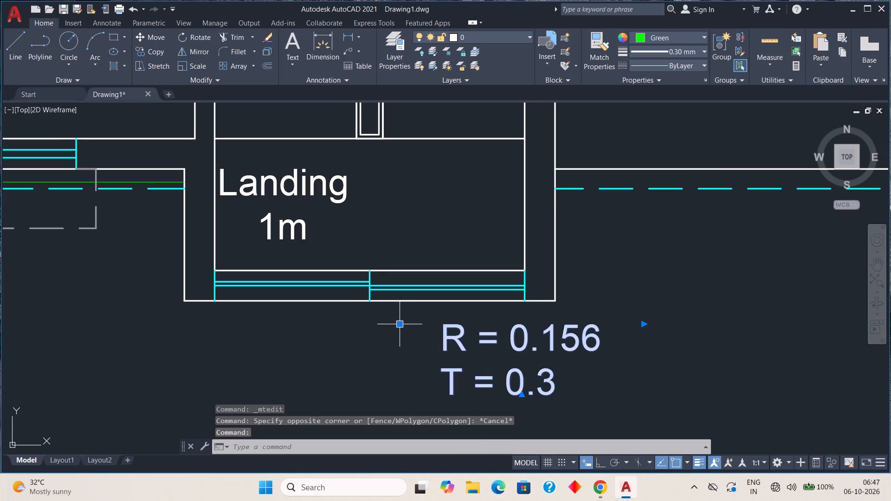
pyautogui.click(400, 322)
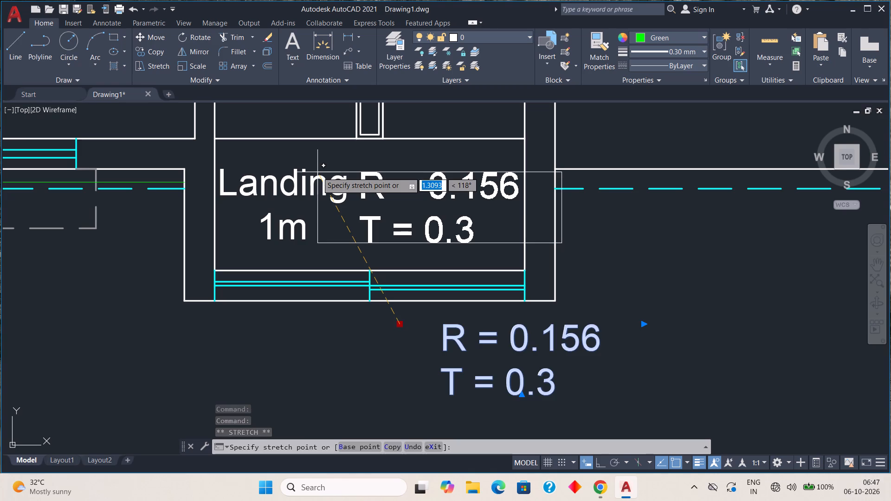
pyautogui.click(317, 172)
pyautogui.press('Escape')
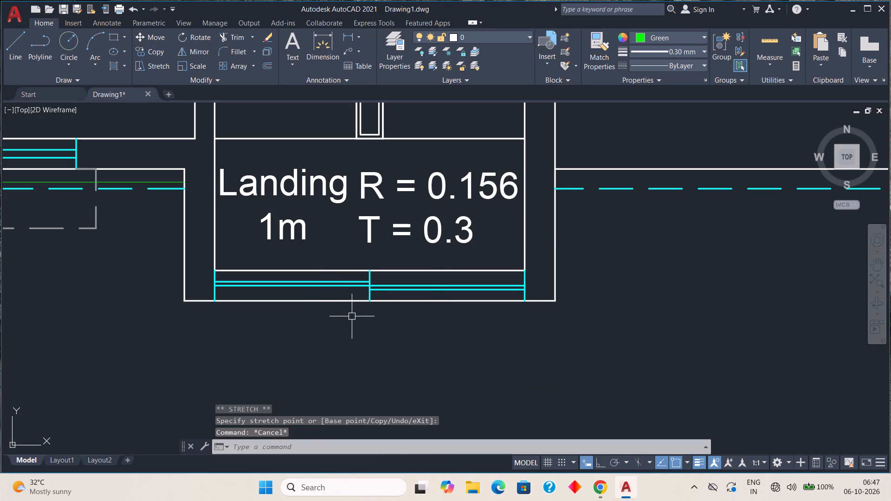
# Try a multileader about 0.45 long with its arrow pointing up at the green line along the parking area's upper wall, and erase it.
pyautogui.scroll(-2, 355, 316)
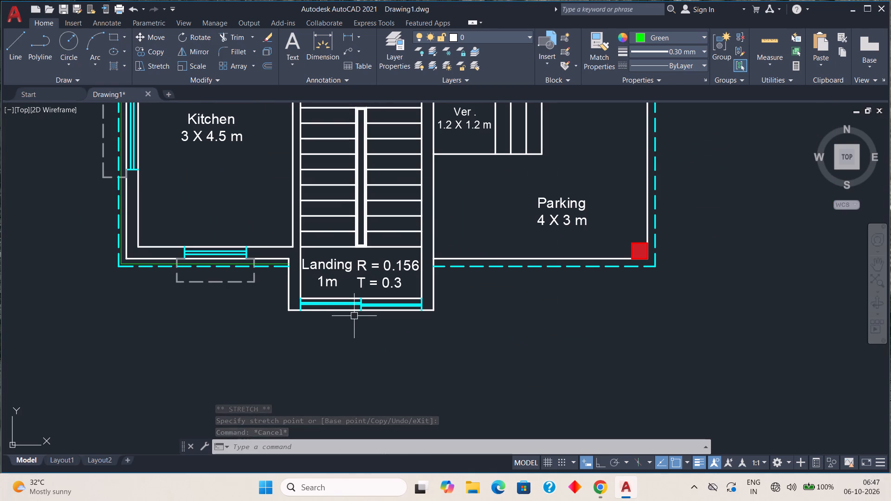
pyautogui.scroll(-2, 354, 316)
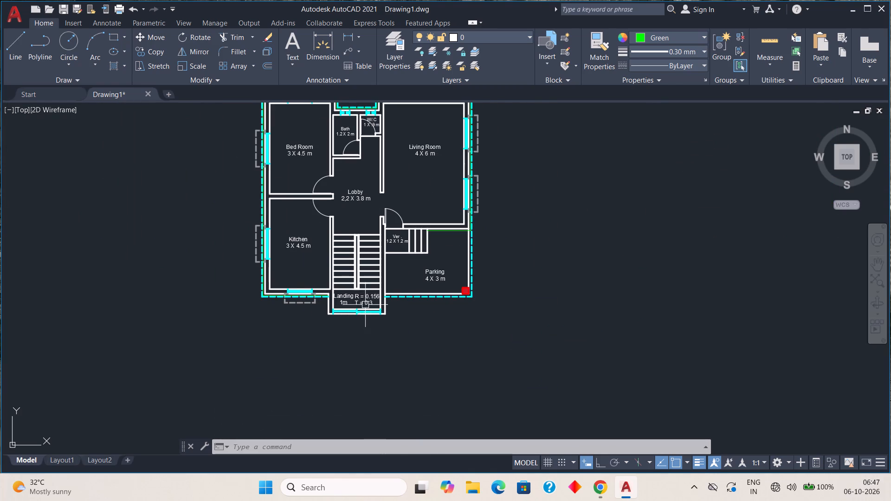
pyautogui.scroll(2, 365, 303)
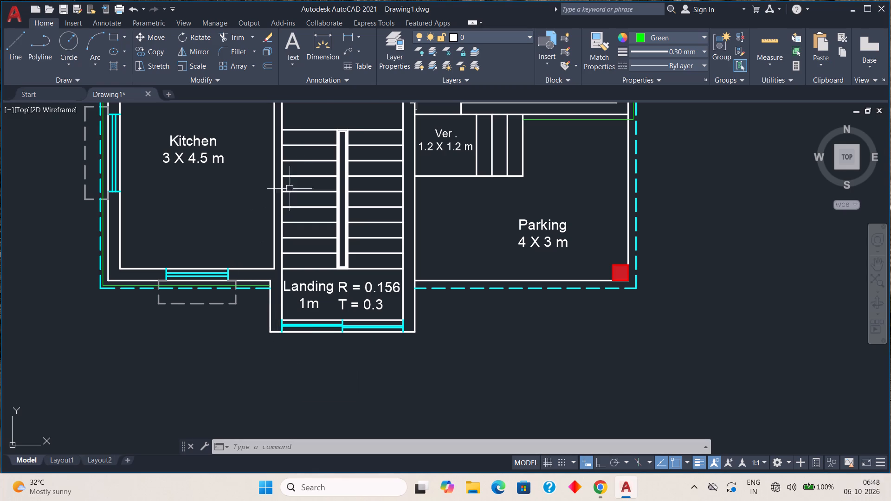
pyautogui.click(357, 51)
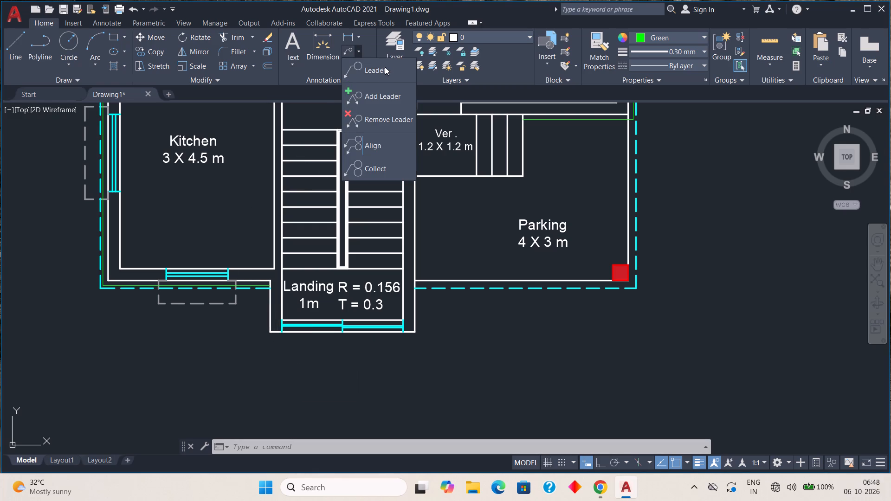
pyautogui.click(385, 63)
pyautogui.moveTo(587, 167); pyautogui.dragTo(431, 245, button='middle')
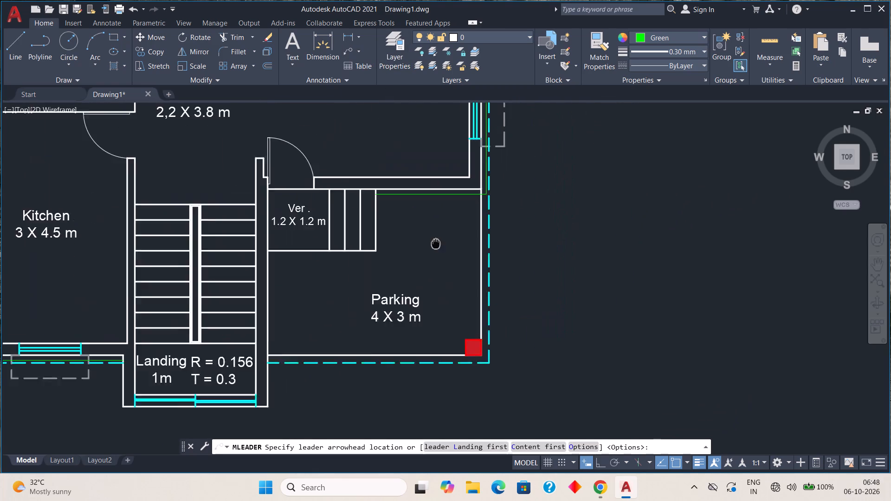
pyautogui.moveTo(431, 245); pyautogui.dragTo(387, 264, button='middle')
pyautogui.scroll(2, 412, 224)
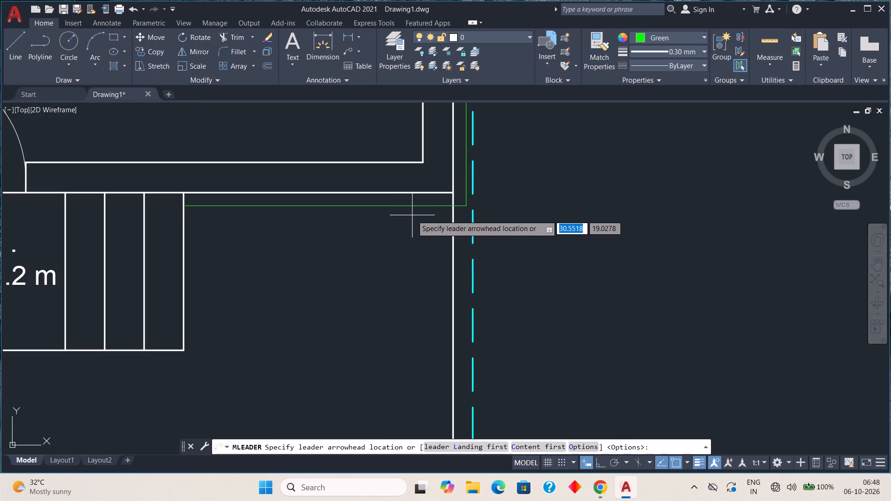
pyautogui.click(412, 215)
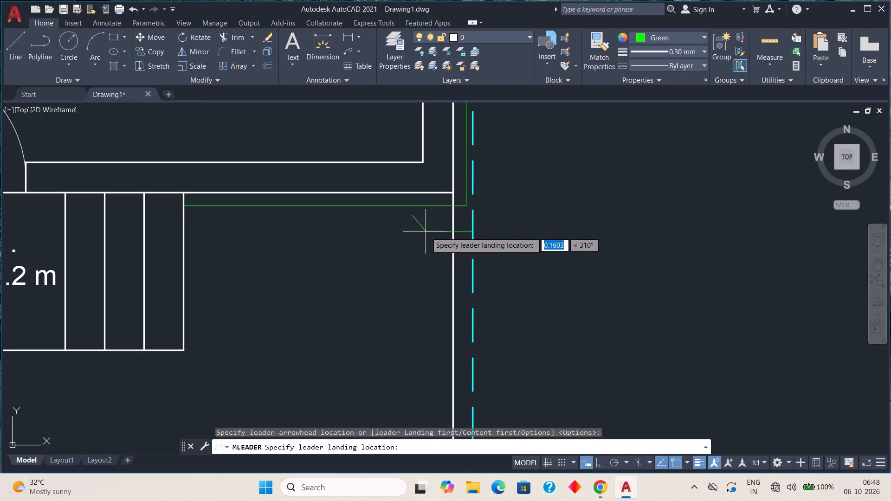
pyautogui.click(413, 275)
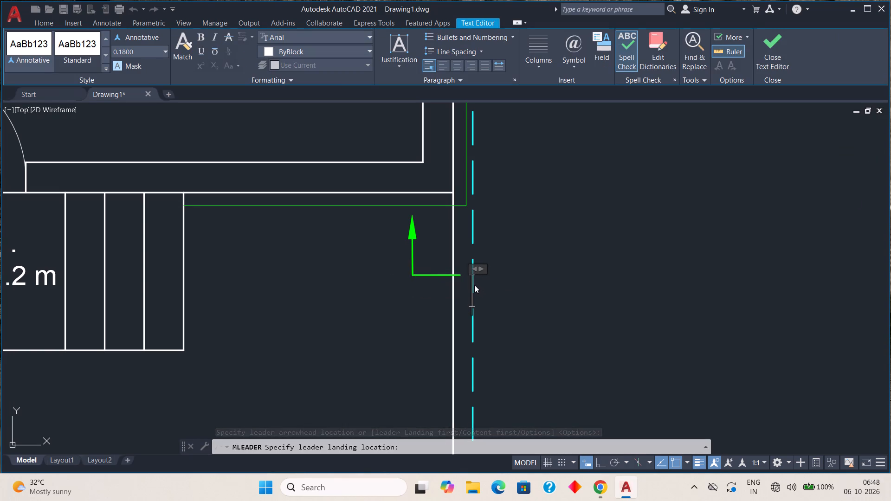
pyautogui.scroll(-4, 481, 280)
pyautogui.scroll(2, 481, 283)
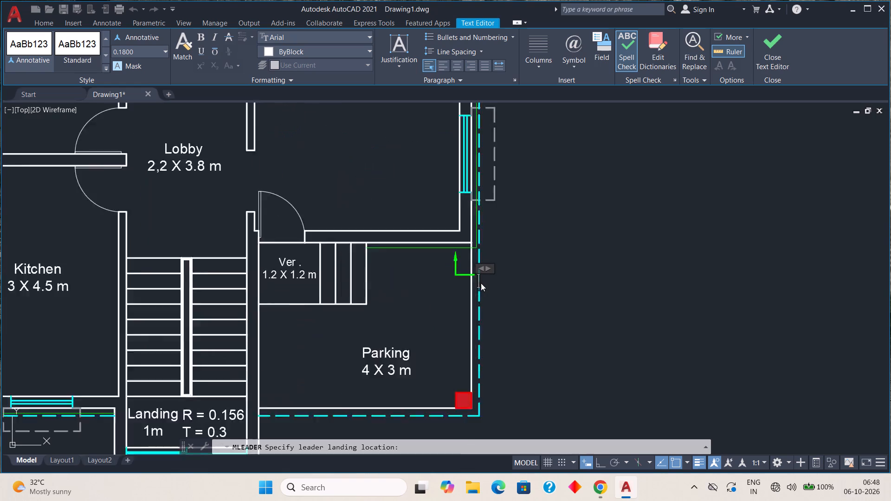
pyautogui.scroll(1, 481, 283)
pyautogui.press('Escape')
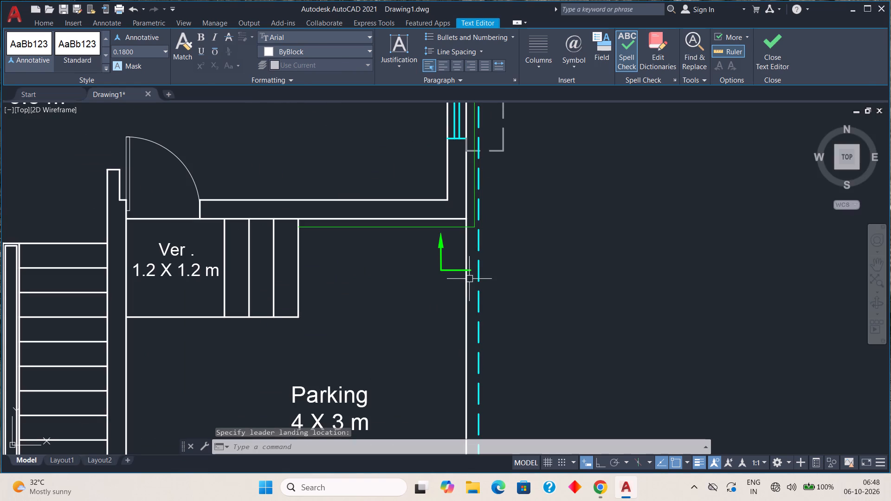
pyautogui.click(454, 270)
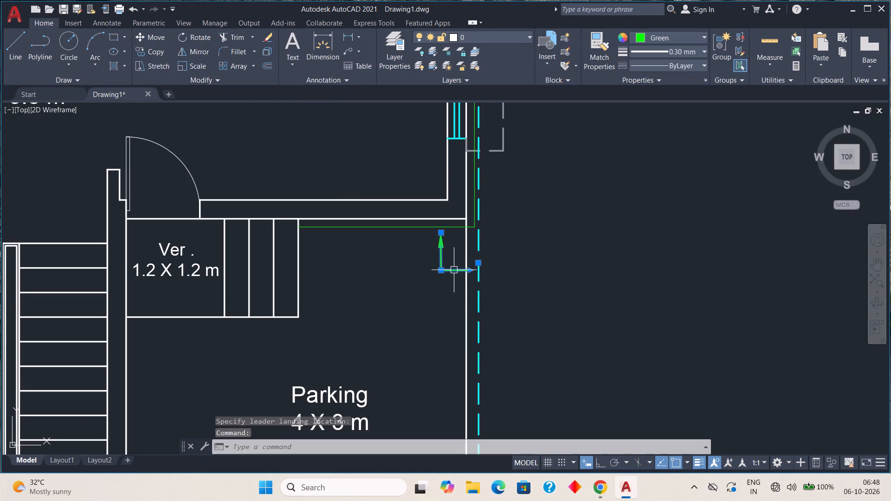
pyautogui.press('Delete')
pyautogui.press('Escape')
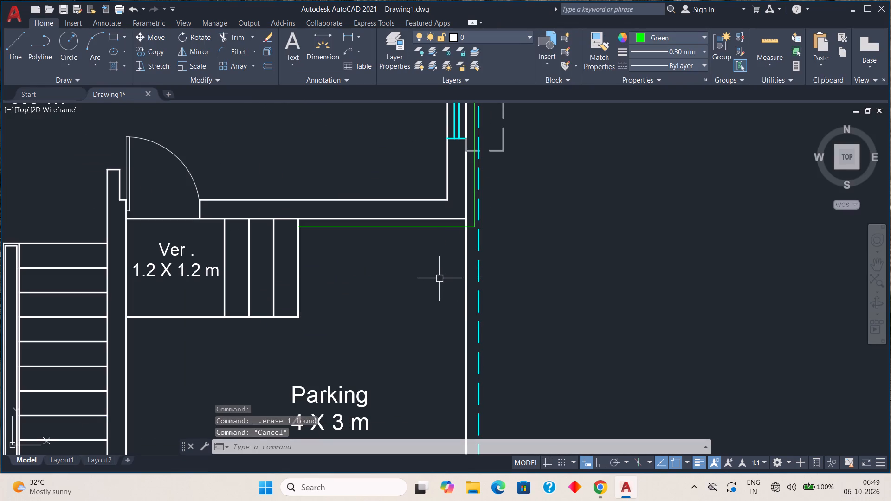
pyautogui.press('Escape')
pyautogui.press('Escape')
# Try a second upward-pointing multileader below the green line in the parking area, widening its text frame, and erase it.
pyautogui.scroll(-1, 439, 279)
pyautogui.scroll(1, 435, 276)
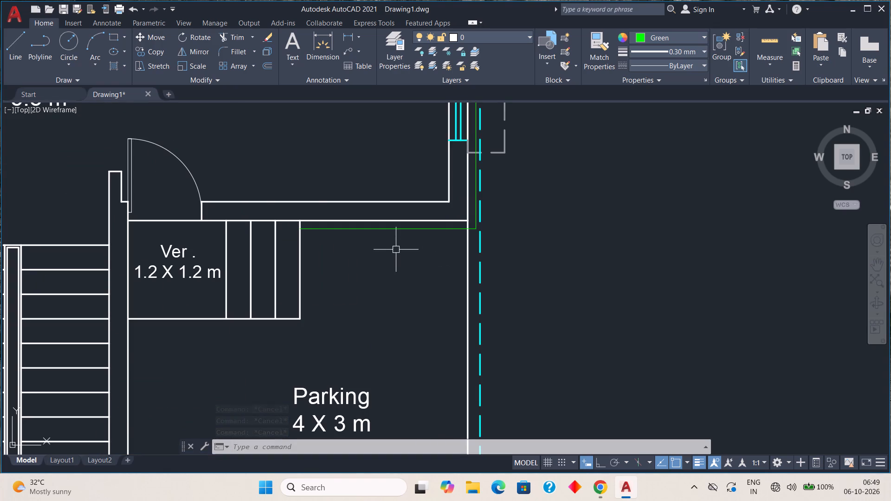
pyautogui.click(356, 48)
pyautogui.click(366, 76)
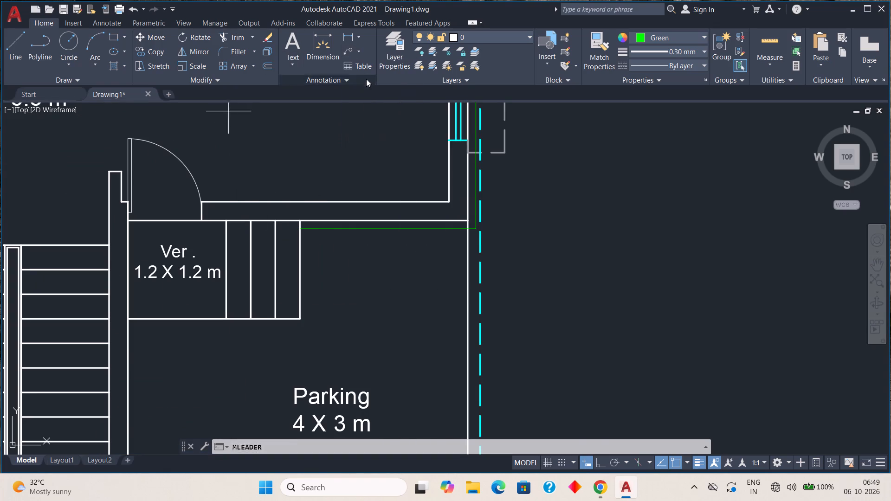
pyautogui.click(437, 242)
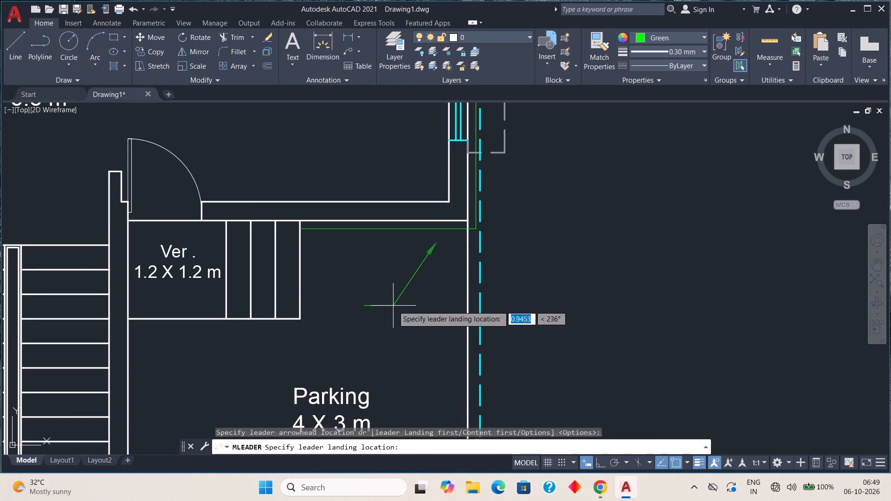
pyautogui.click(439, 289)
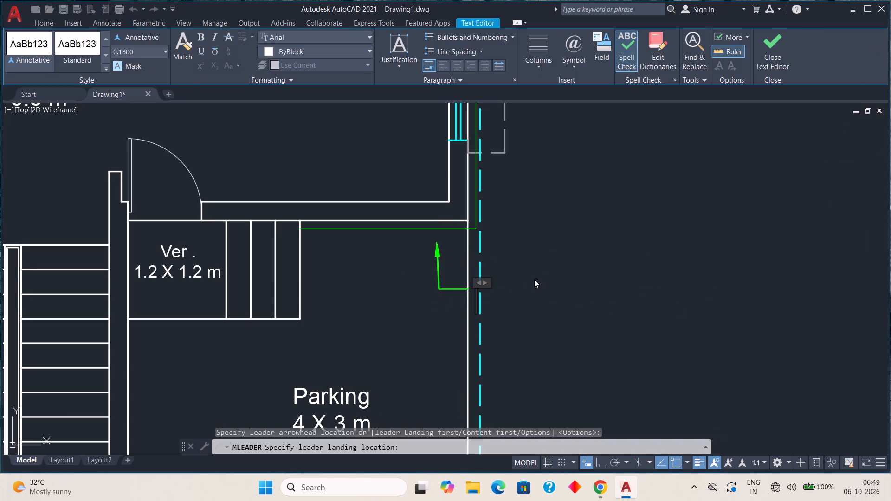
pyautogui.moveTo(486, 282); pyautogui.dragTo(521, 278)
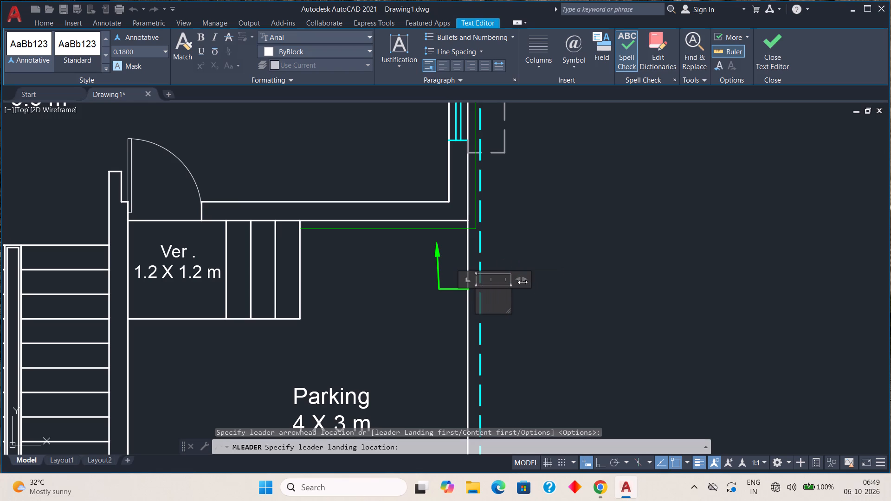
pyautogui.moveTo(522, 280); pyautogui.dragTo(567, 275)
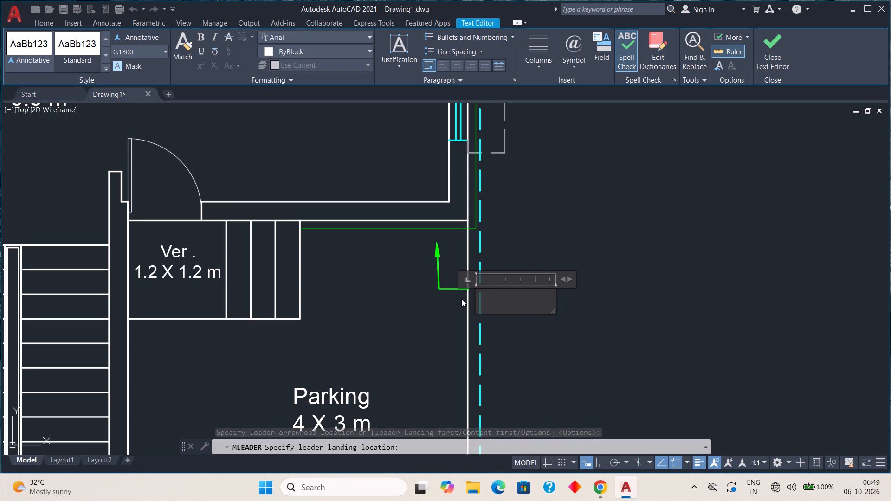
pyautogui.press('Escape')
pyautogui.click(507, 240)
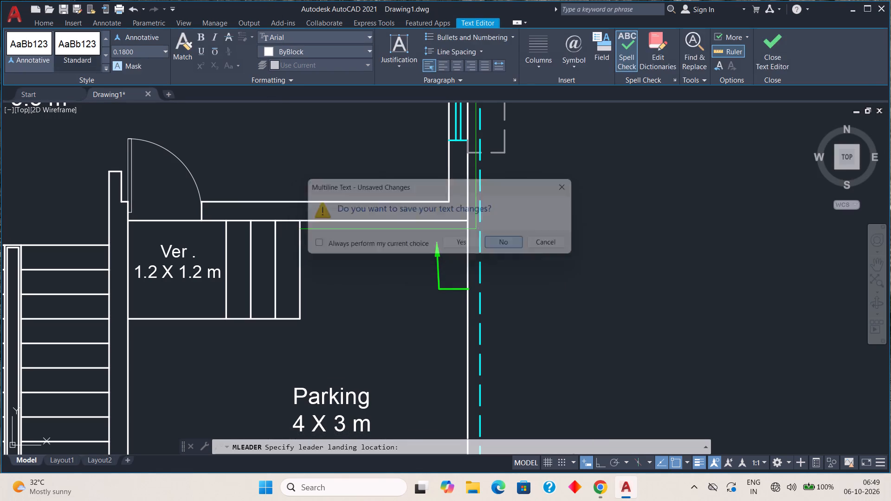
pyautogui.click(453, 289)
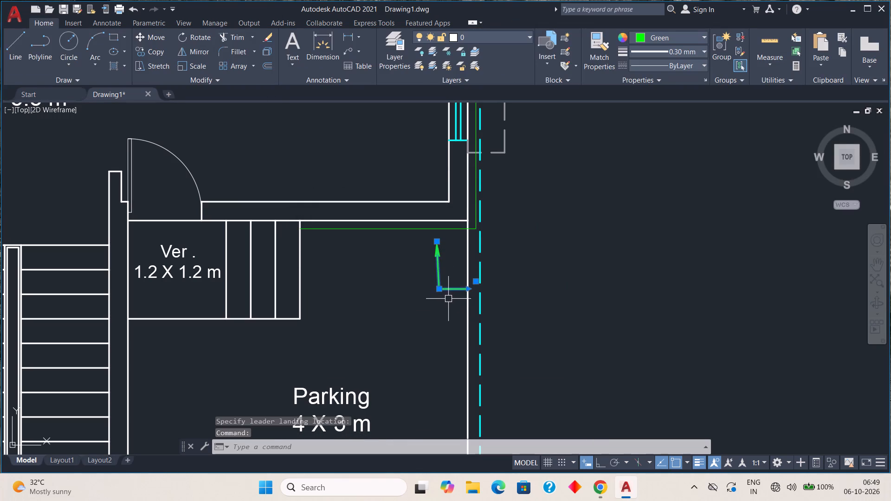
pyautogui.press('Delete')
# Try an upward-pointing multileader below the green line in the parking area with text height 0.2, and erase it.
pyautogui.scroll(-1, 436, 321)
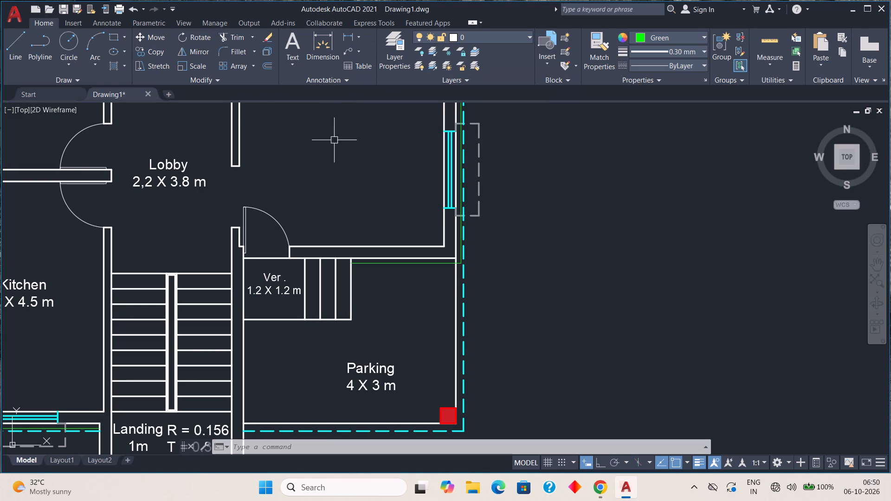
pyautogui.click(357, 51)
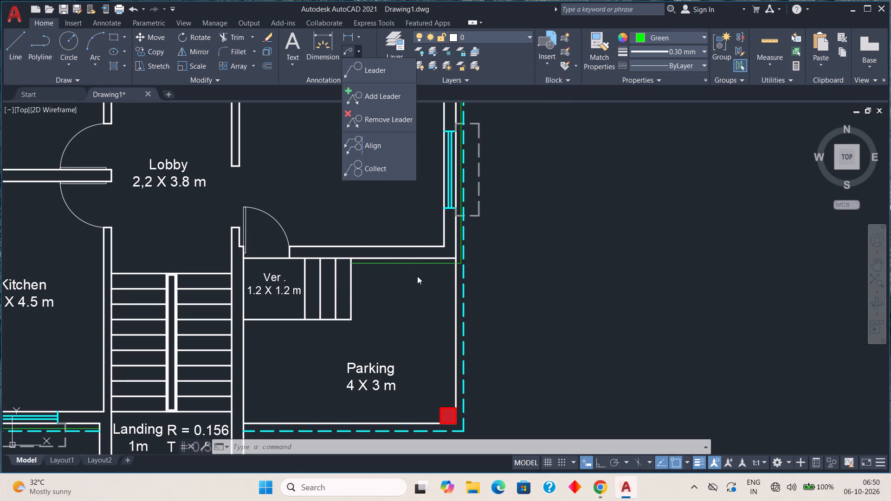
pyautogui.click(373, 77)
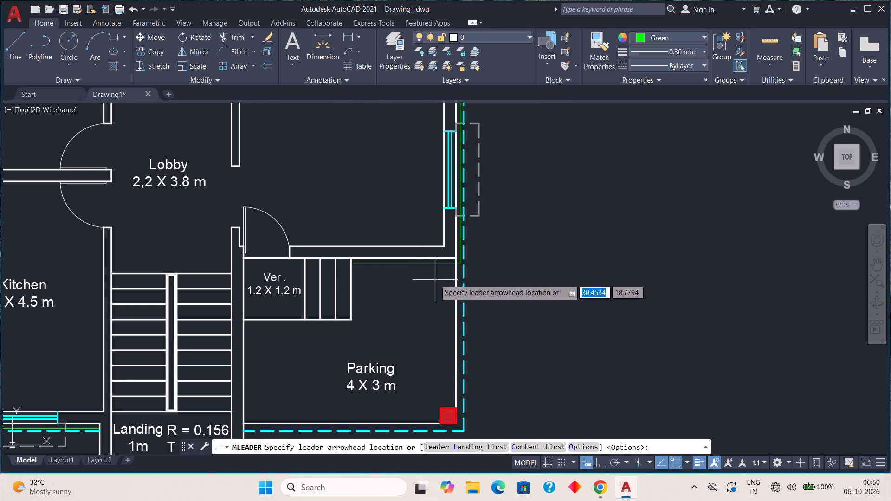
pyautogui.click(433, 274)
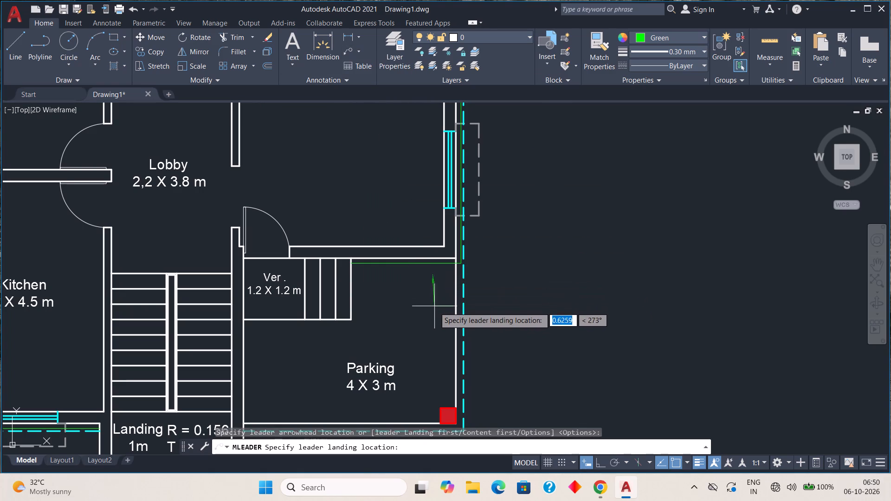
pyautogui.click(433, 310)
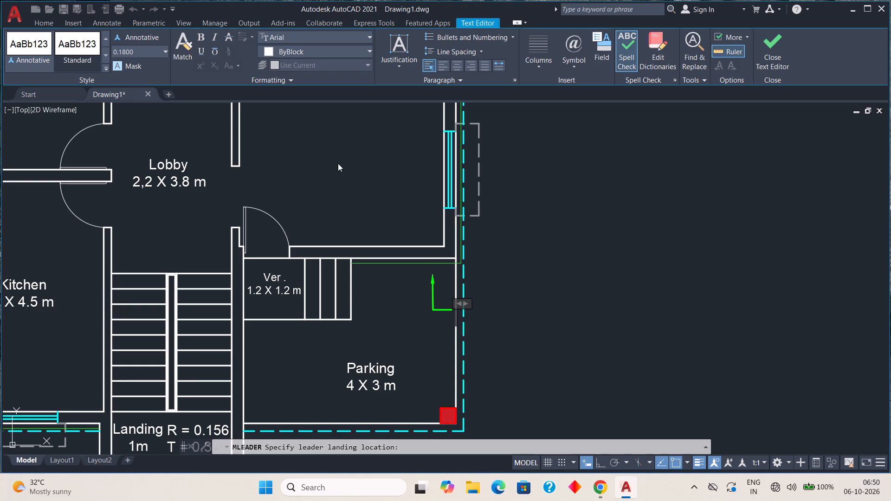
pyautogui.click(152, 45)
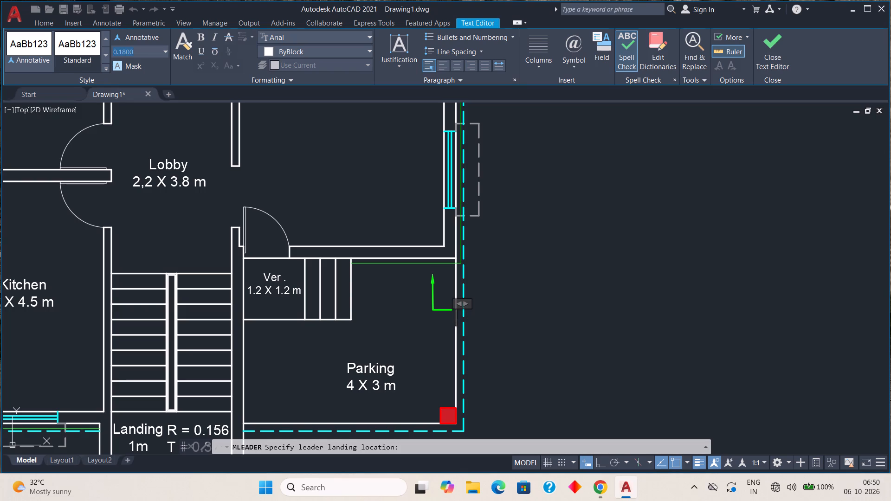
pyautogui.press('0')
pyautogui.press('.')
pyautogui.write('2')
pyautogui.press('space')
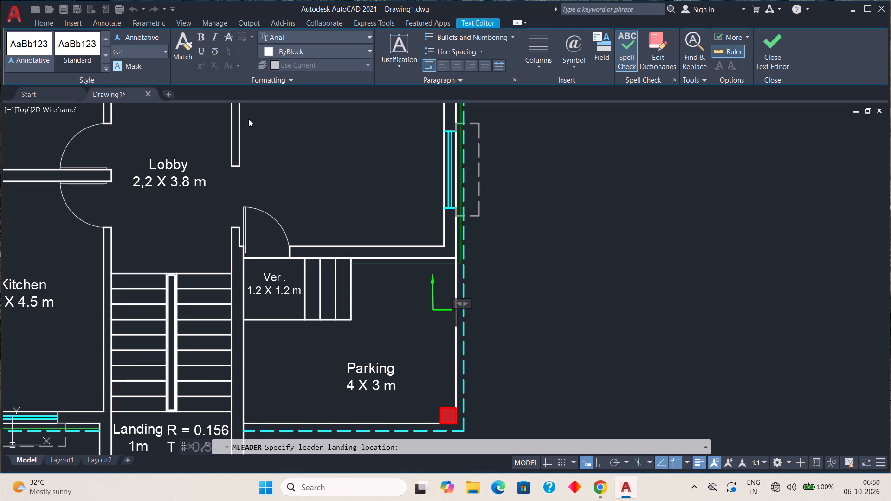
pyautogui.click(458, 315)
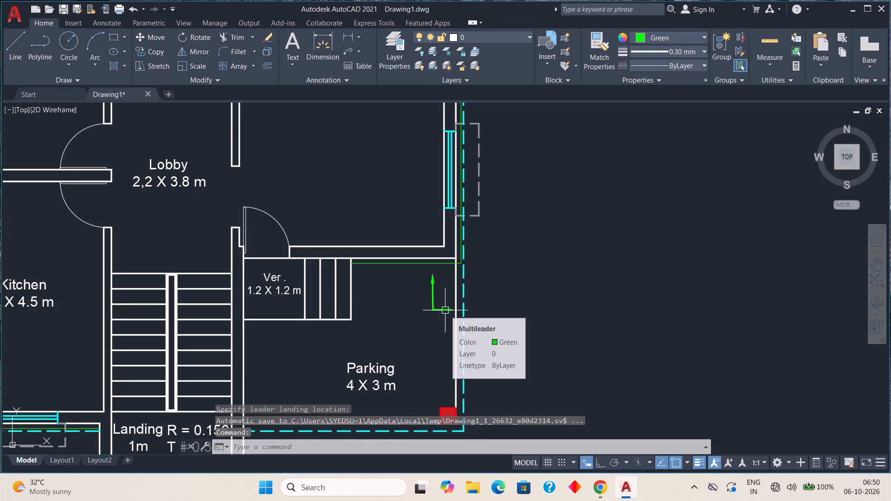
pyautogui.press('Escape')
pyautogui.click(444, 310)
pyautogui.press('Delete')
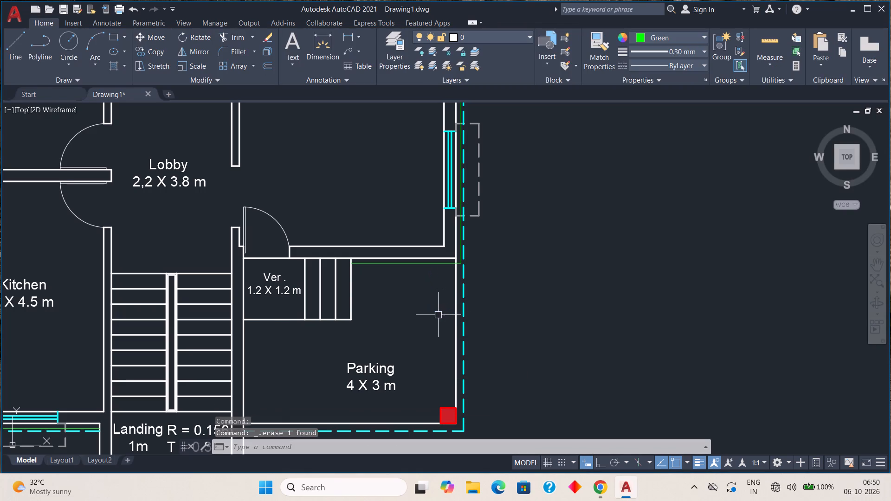
# Add a multileader reading "Plinth projection" with its arrow pointing up at the green line in the parking area.
pyautogui.click(360, 50)
pyautogui.click(374, 71)
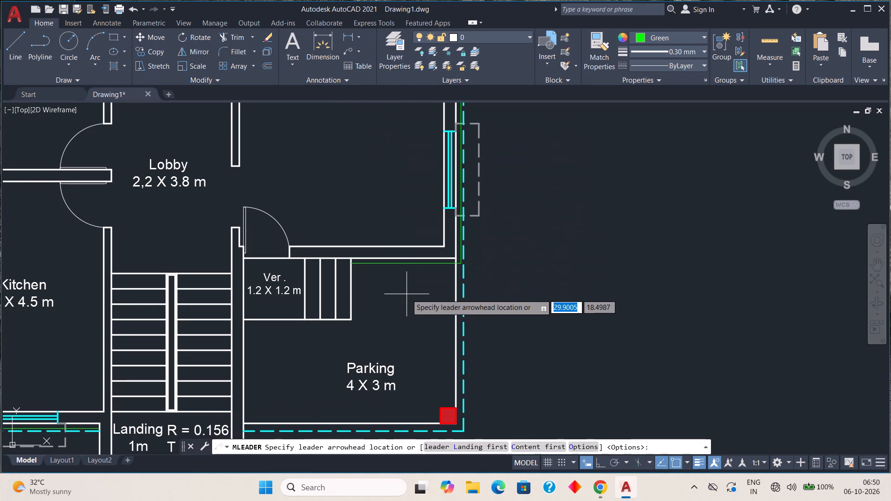
pyautogui.click(444, 271)
pyautogui.click(444, 307)
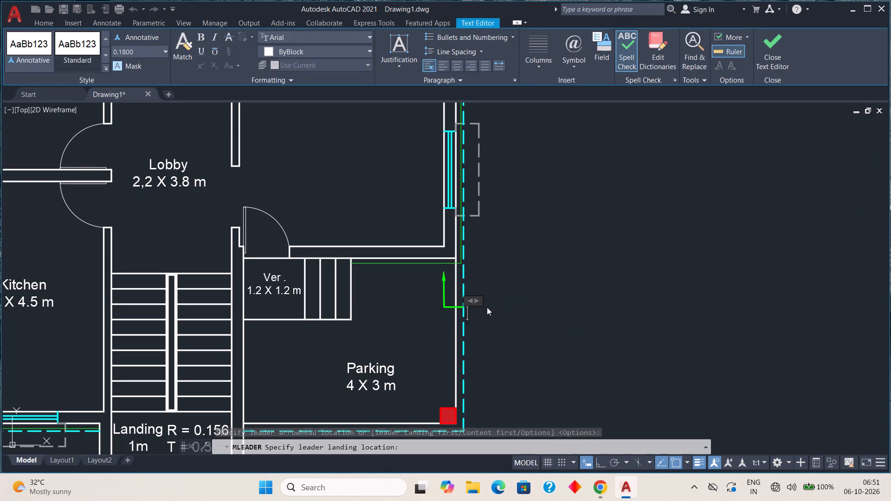
pyautogui.press('p')
pyautogui.press('l')
pyautogui.press('i')
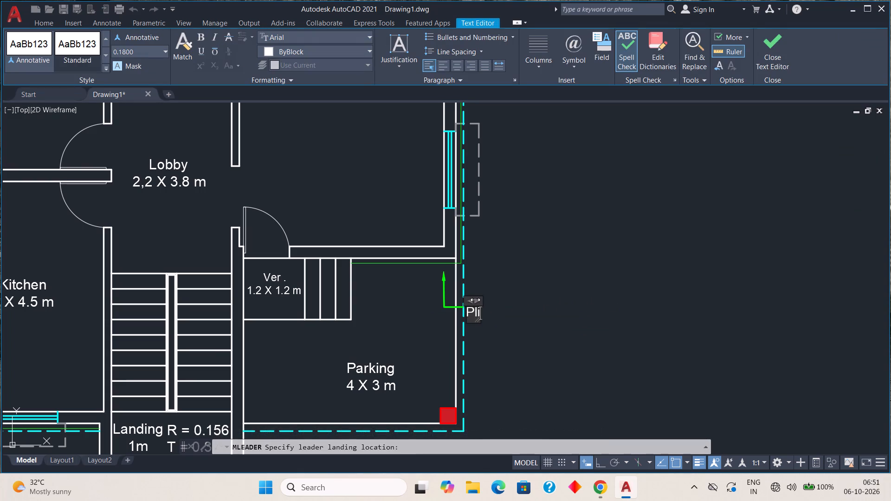
pyautogui.press('n')
pyautogui.write('t')
pyautogui.press('space')
pyautogui.press('BackSpace')
pyautogui.press('h')
pyautogui.press('space')
pyautogui.write('pro')
pyautogui.press('j')
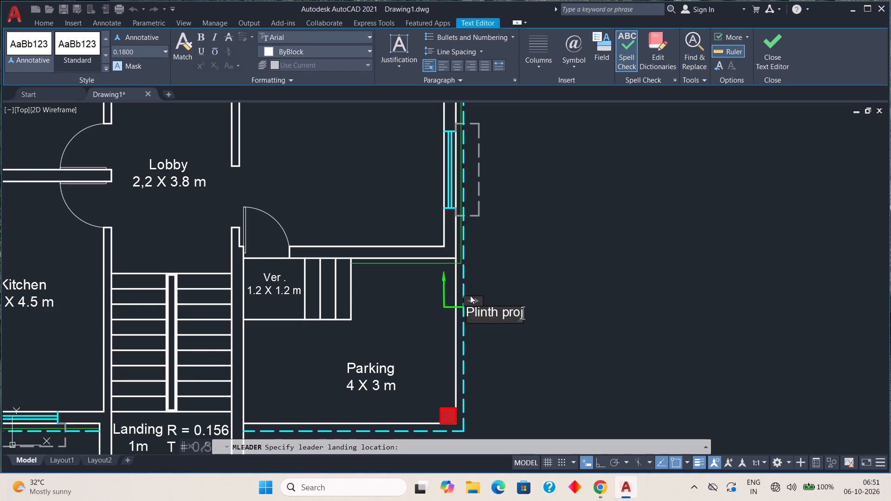
pyautogui.write('ec')
pyautogui.write('tion')
pyautogui.press('space')
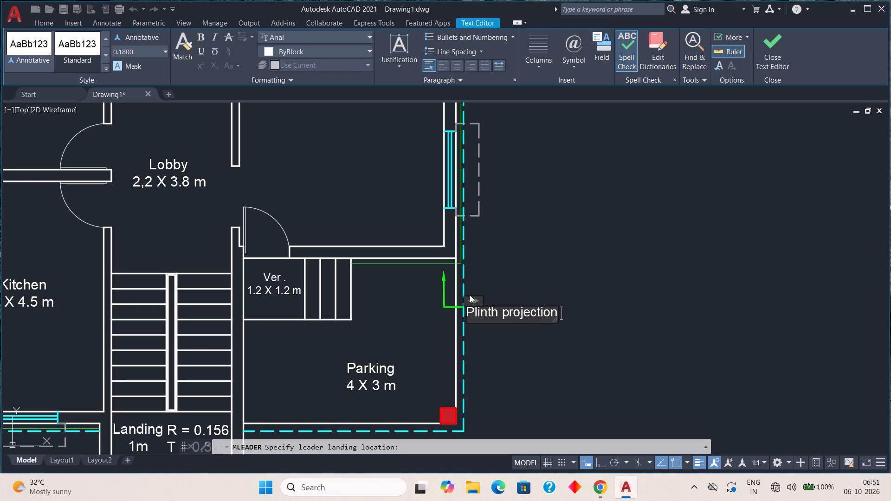
pyautogui.click(789, 56)
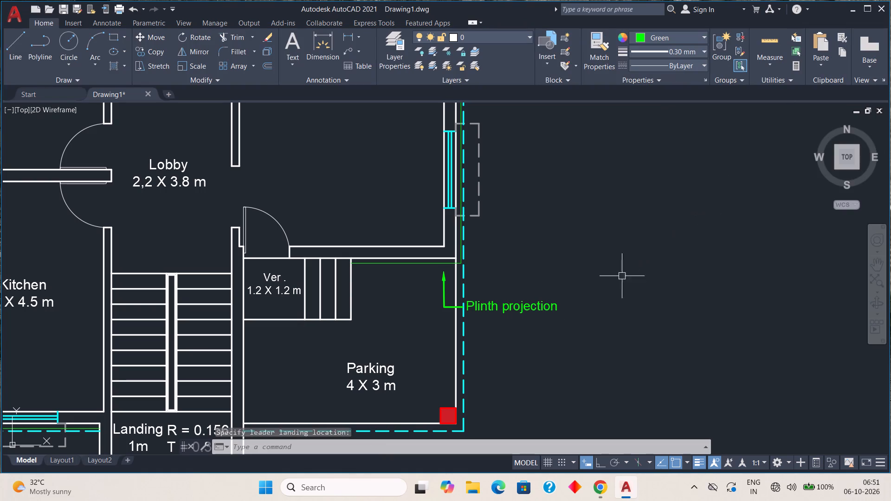
# Lengthen the "Plinth projection" leader's landing by about 0.5 so the text sits clear of the cyan dashed line.
pyautogui.scroll(3, 507, 321)
pyautogui.click(308, 270)
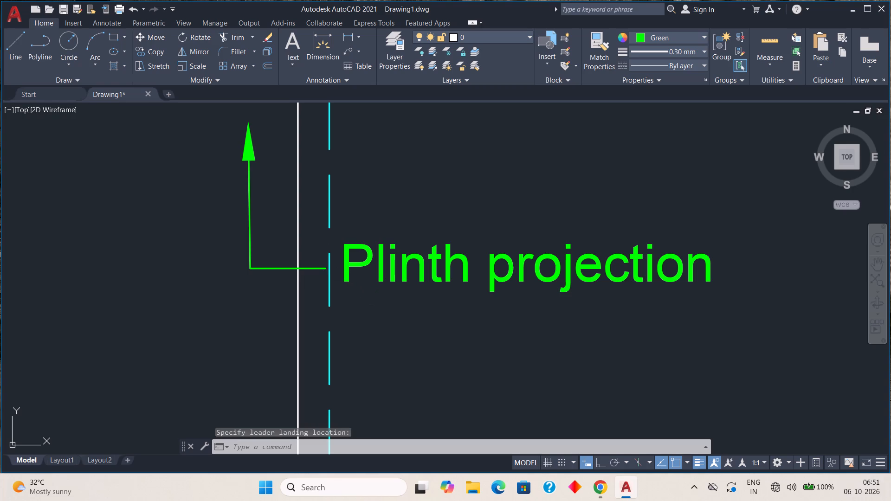
pyautogui.click(326, 268)
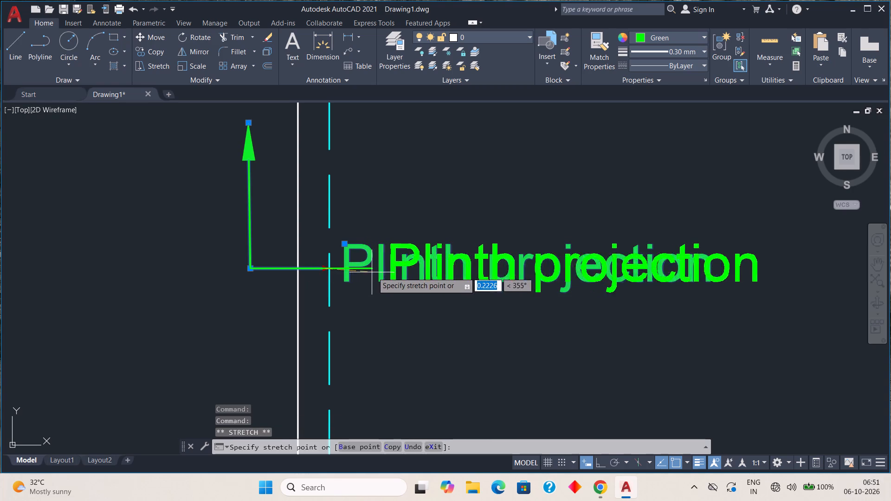
pyautogui.click(433, 268)
# Stretch the leader's arrow tip to just below the green line and align its elbow directly beneath the tip.
pyautogui.scroll(-2, 424, 308)
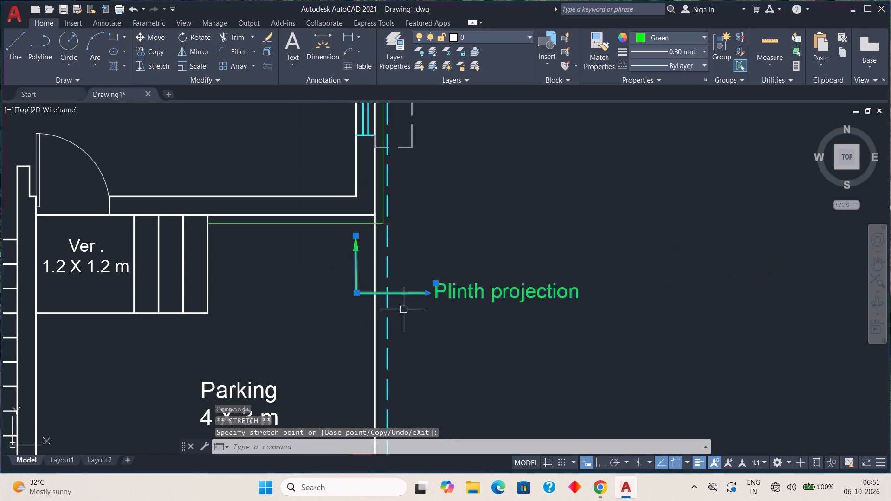
pyautogui.scroll(1, 357, 261)
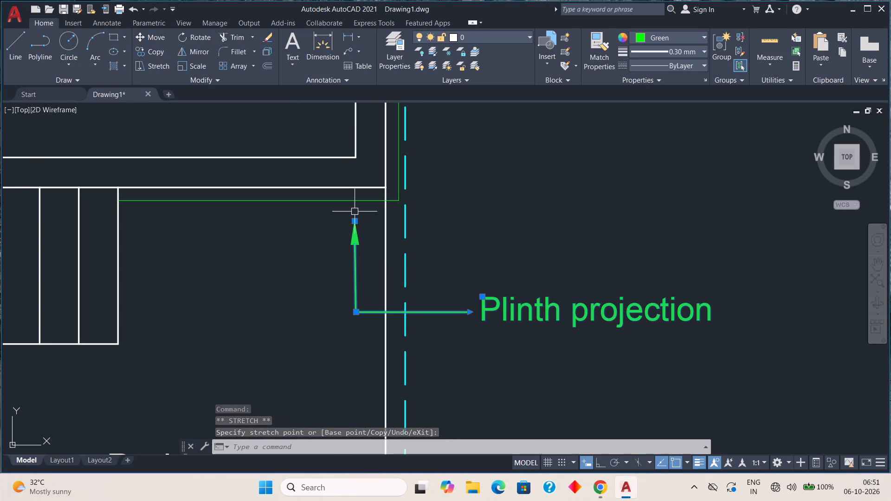
pyautogui.click(355, 221)
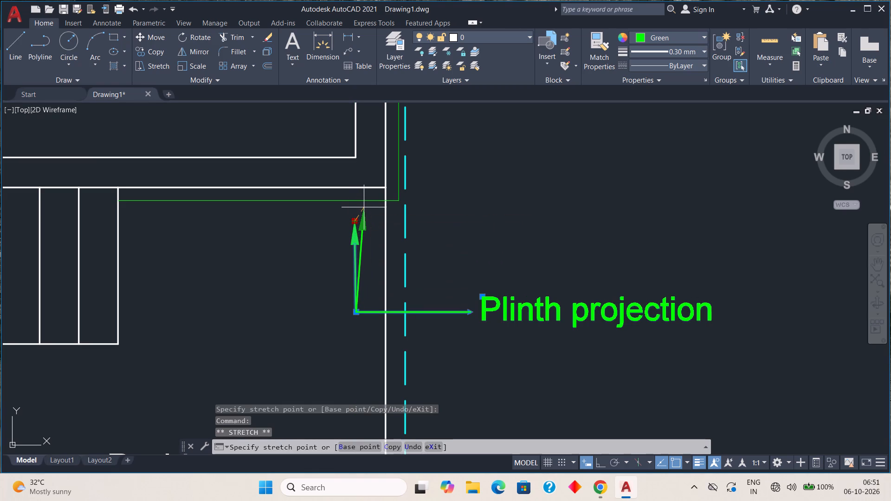
pyautogui.click(364, 207)
pyautogui.click(356, 310)
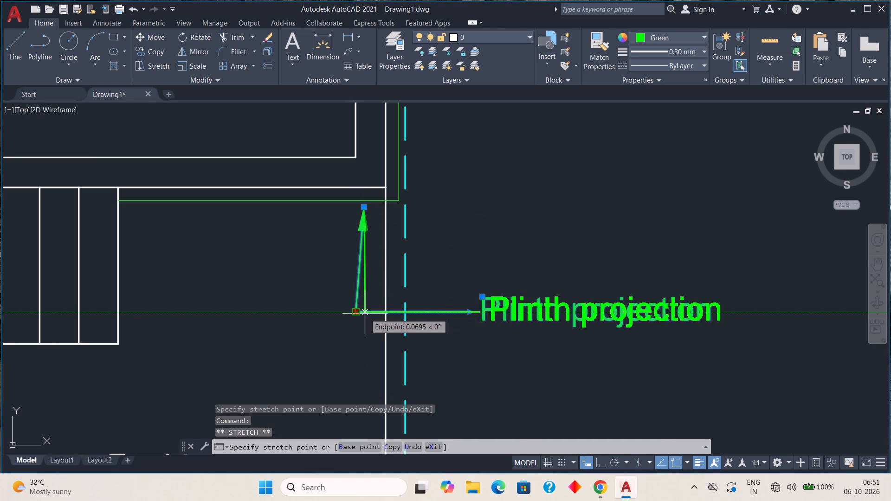
pyautogui.click(364, 313)
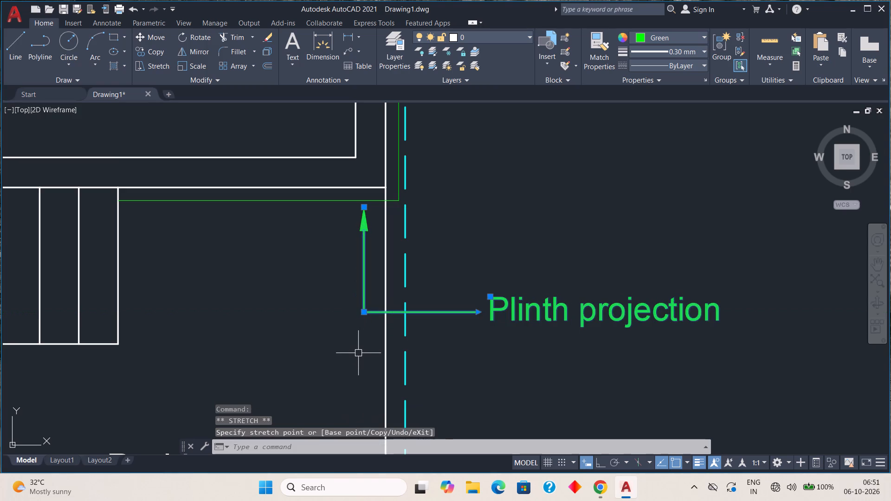
pyautogui.press('Escape')
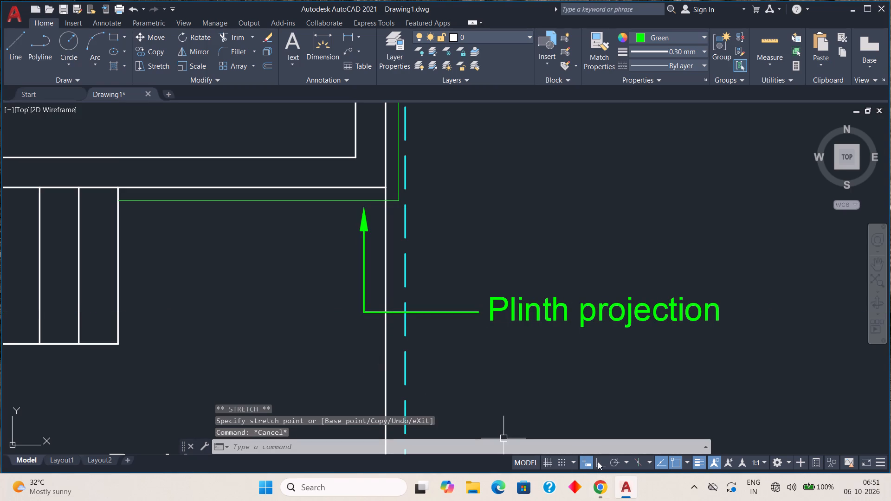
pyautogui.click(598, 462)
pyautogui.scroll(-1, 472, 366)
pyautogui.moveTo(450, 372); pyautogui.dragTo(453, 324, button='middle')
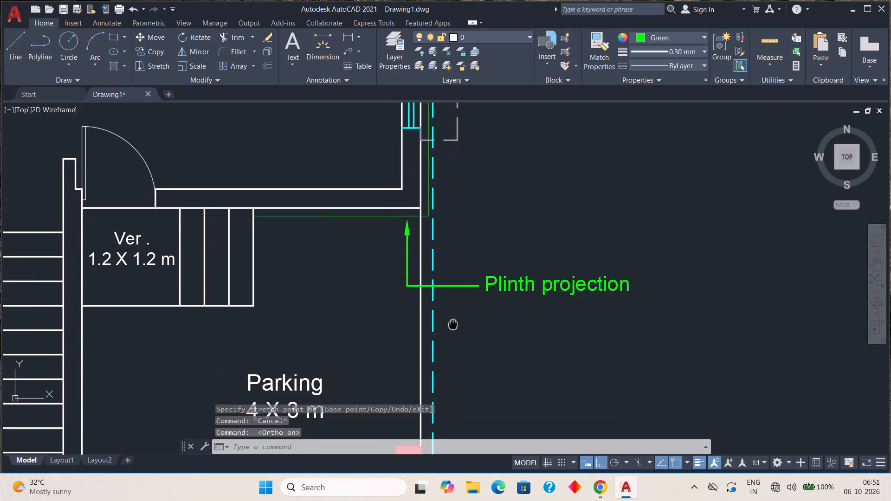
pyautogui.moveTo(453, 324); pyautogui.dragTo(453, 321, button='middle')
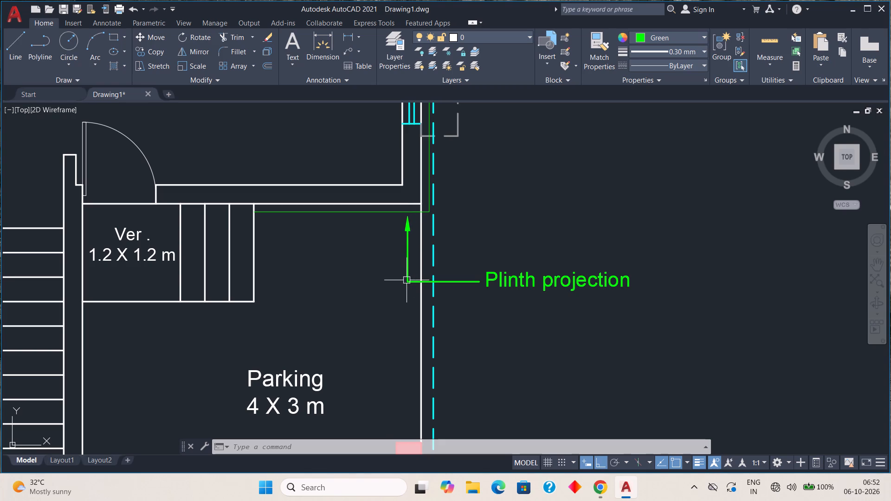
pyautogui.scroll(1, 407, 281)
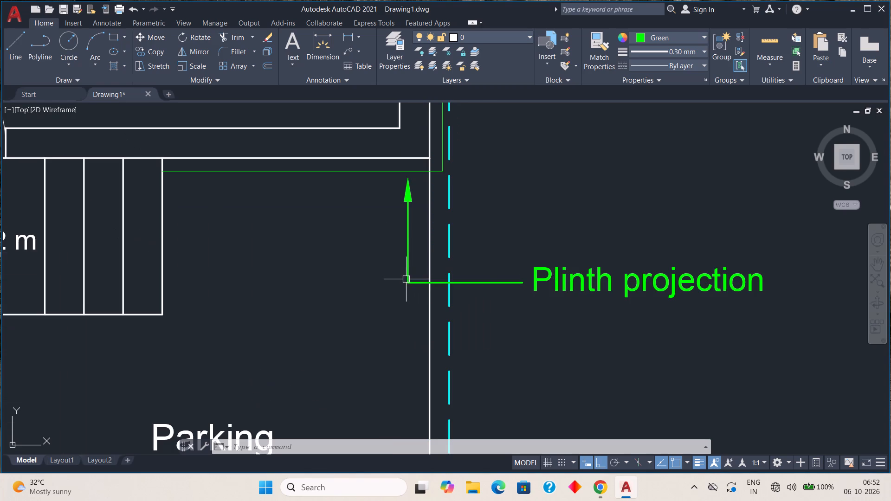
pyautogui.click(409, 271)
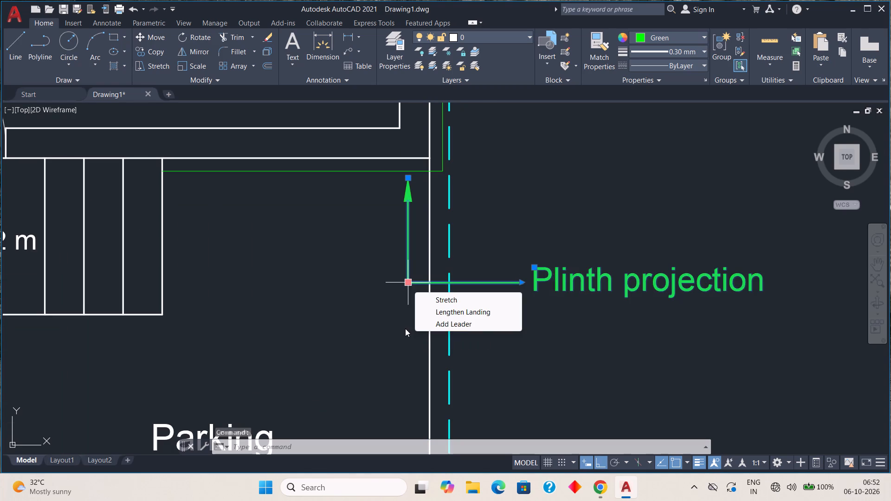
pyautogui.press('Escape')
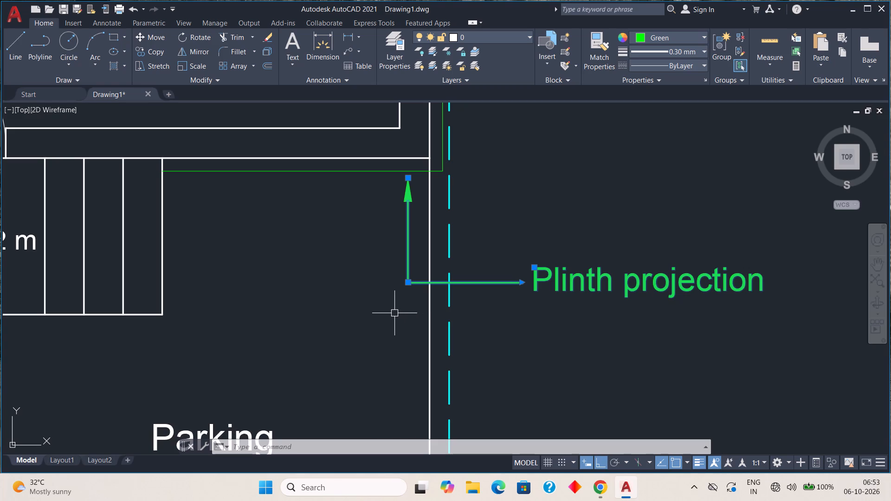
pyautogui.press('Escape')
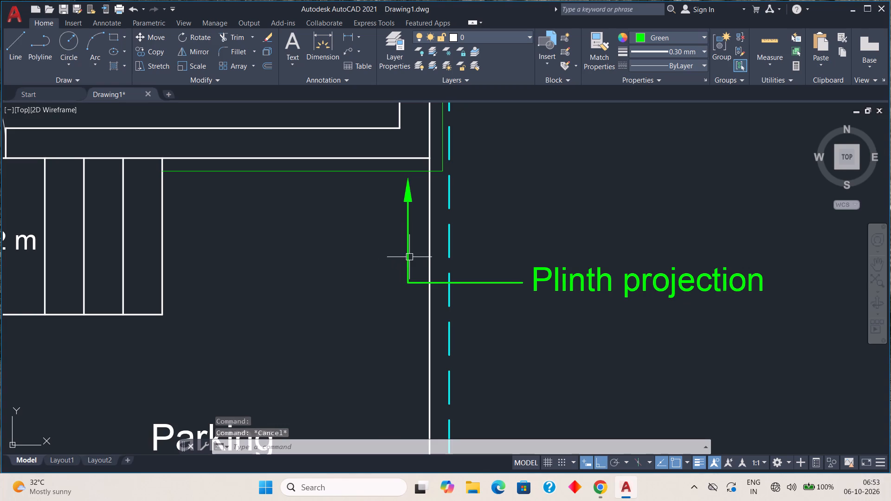
# Copy the "Plinth projection" leader from its elbow to outside the Living Room's outer wall, between the two dashed window projections.
pyautogui.click(409, 257)
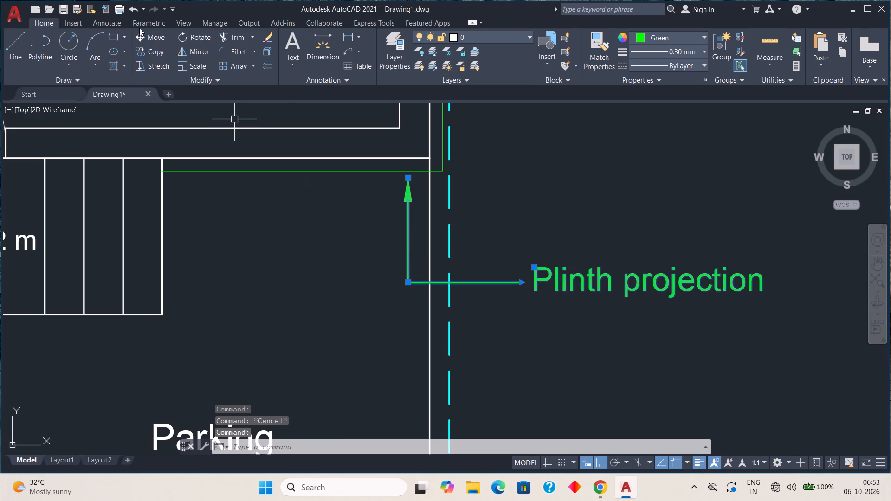
pyautogui.click(135, 49)
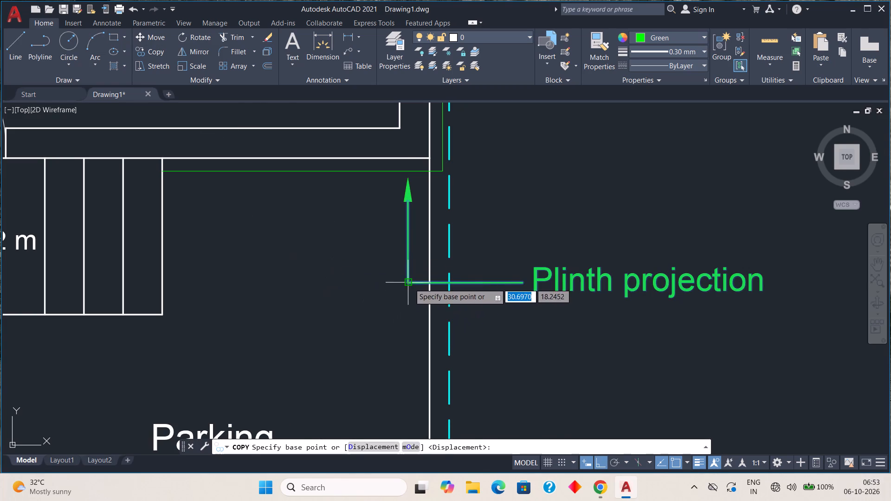
pyautogui.click(409, 283)
pyautogui.scroll(-1, 471, 199)
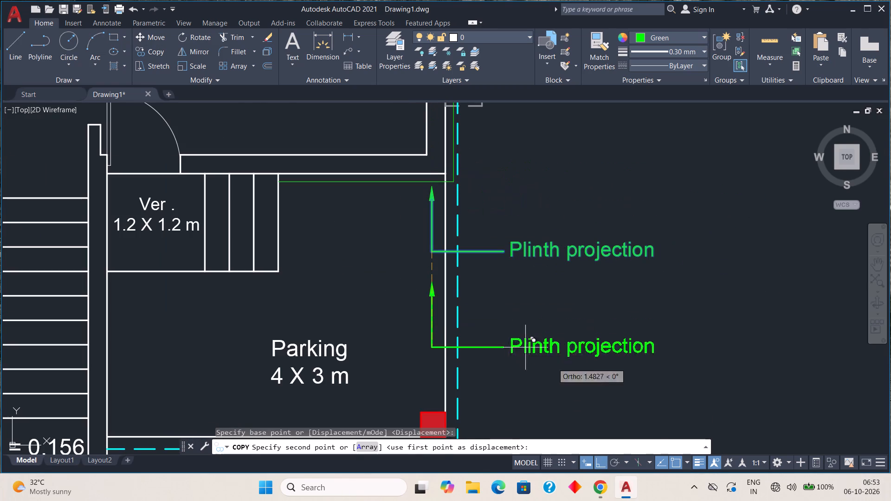
pyautogui.click(600, 458)
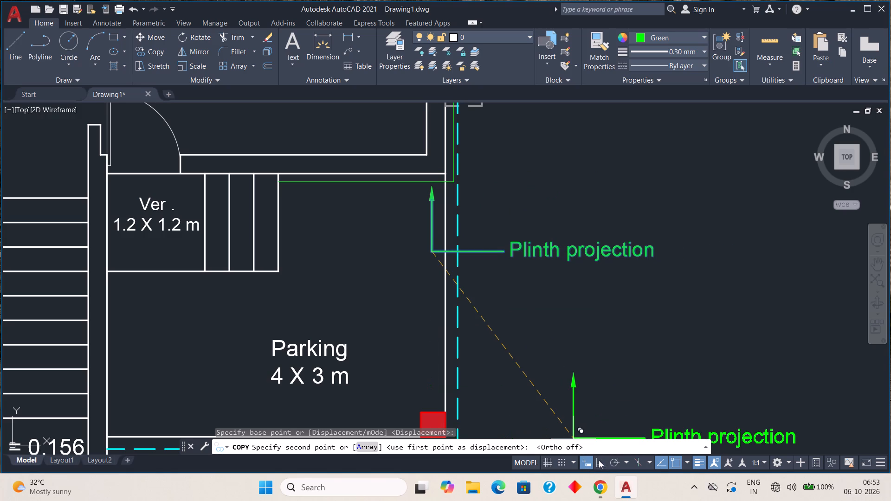
pyautogui.scroll(-1, 574, 430)
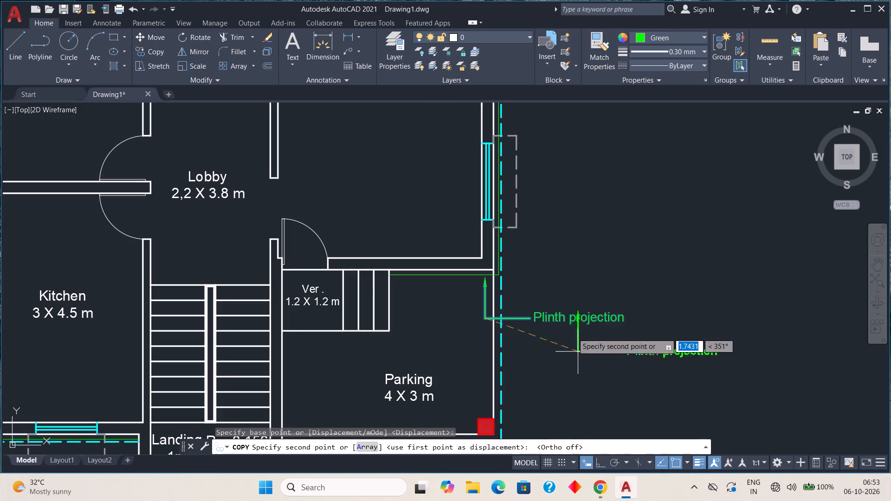
pyautogui.moveTo(529, 247); pyautogui.dragTo(503, 430, button='middle')
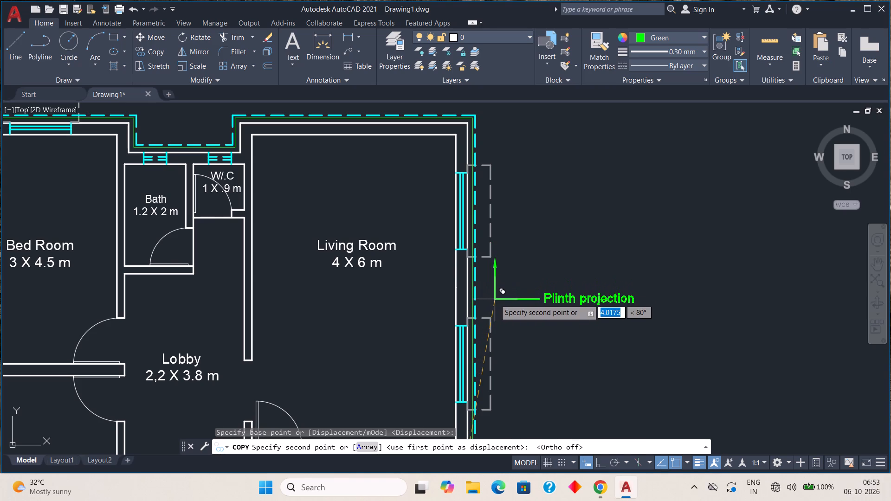
pyautogui.click(495, 299)
pyautogui.press('Escape')
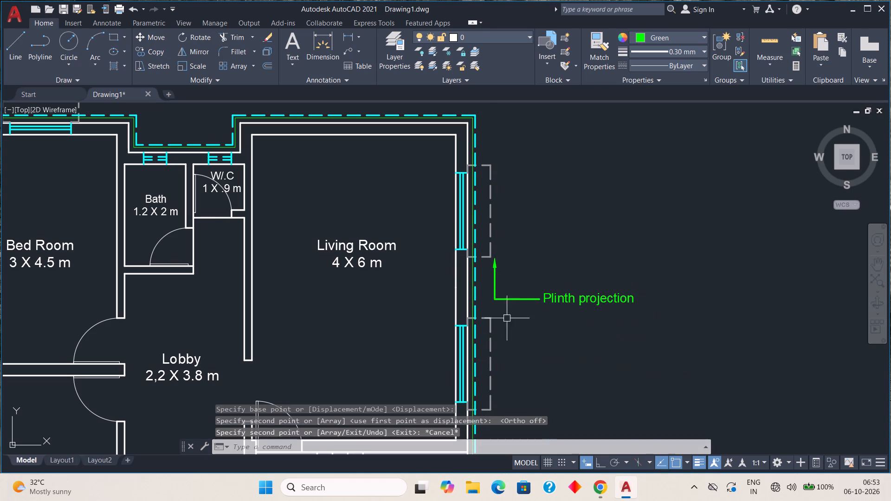
# Stretch the copied leader's elbow up and outward so its arrow slants toward the upper window's dashed projection.
pyautogui.click(494, 298)
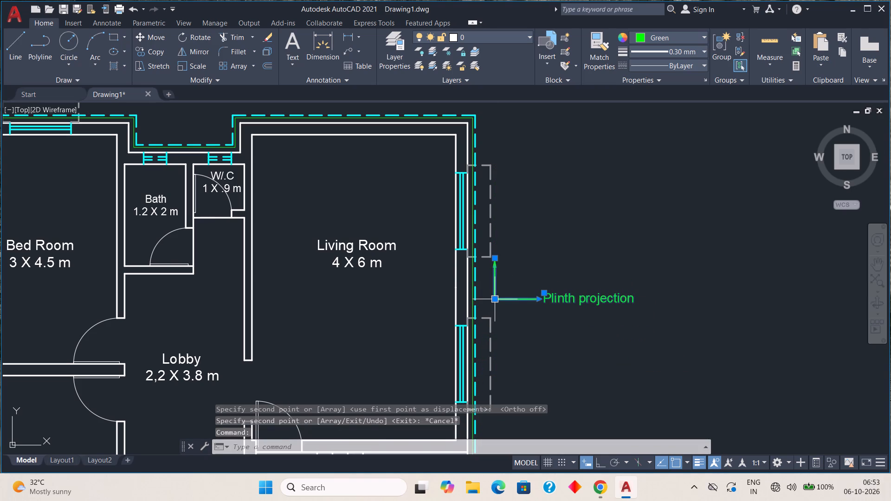
pyautogui.click(494, 299)
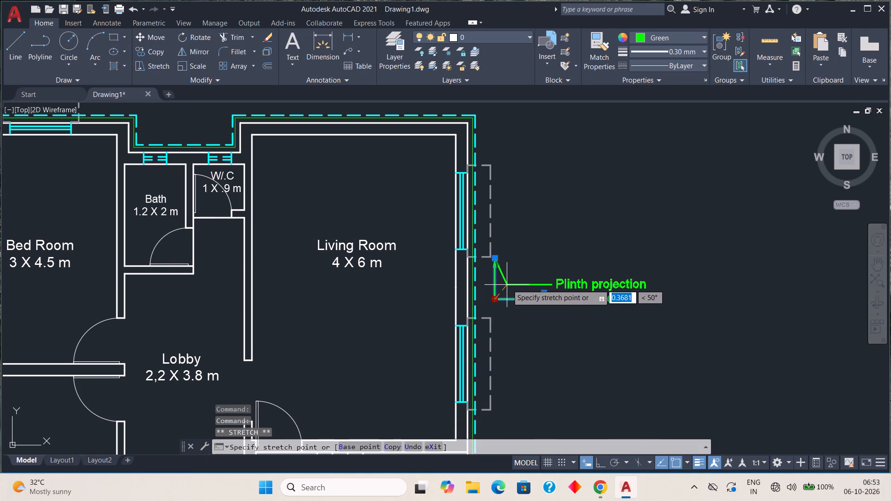
pyautogui.click(509, 282)
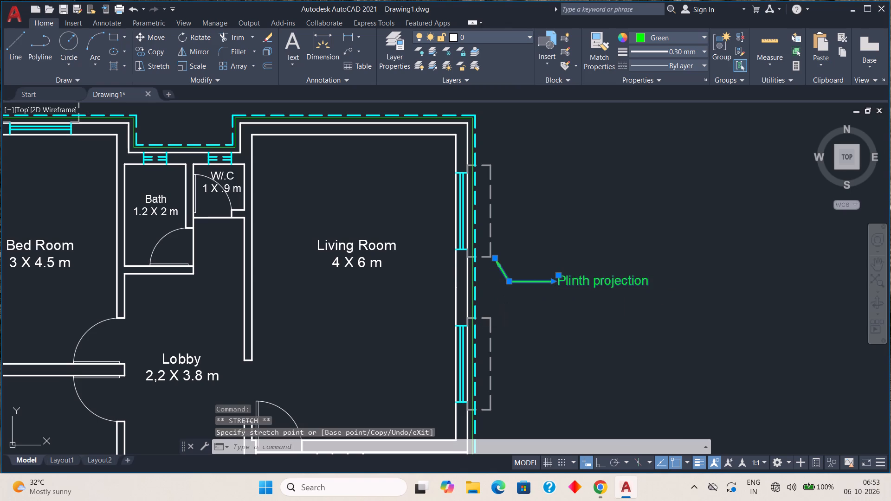
pyautogui.press('Escape')
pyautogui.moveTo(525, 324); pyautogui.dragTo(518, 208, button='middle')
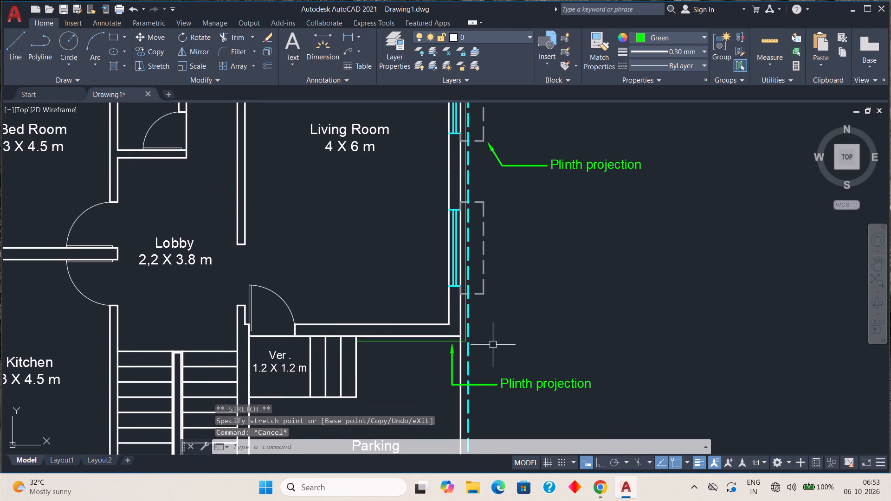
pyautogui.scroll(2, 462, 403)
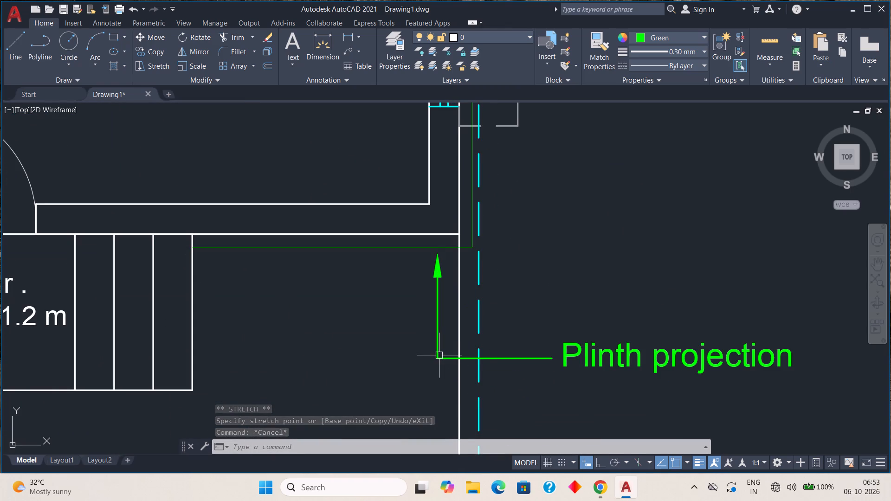
# Stretch the elbow of the "Plinth projection" leader beside the entrance steps slightly up and outward so its arrow slants.
pyautogui.click(439, 355)
pyautogui.click(439, 356)
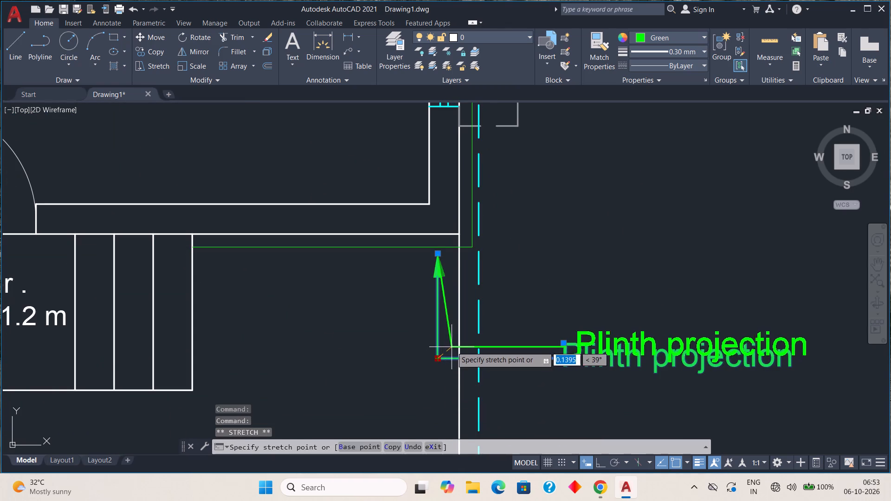
pyautogui.click(453, 346)
pyautogui.press('Escape')
# Replace the copied leader's text beside the Living Room windows with "Chajja Projection".
pyautogui.scroll(-2, 523, 332)
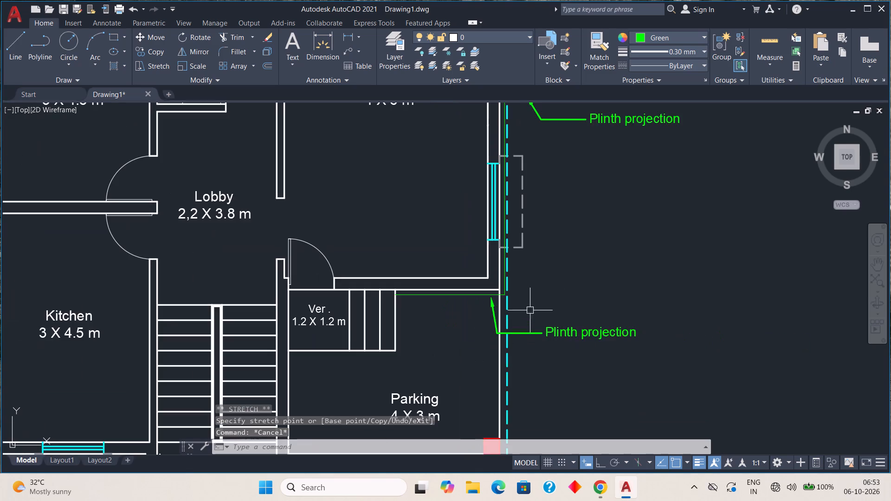
pyautogui.moveTo(566, 223); pyautogui.dragTo(455, 393, button='middle')
pyautogui.doubleClick(519, 291)
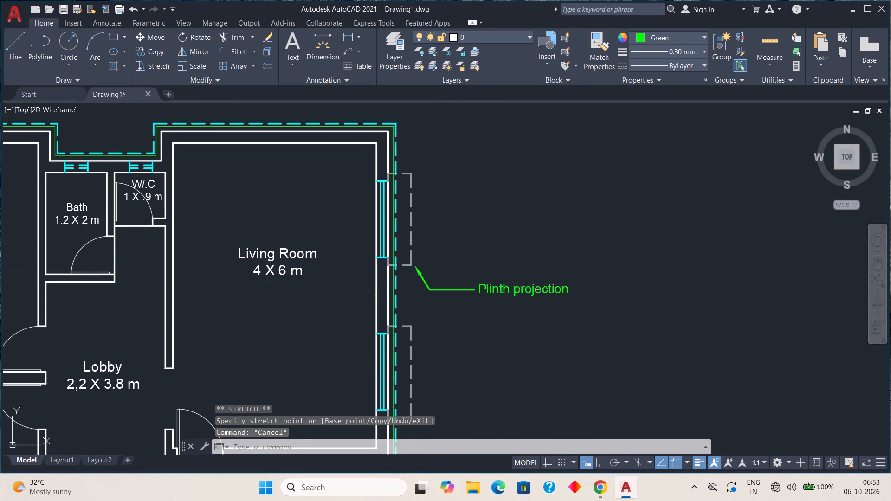
pyautogui.click(561, 289)
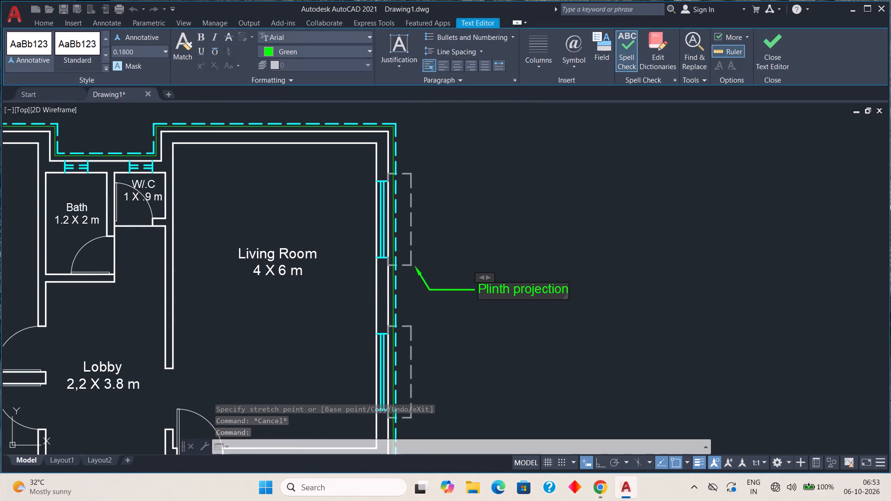
pyautogui.click(566, 287)
pyautogui.click(548, 302)
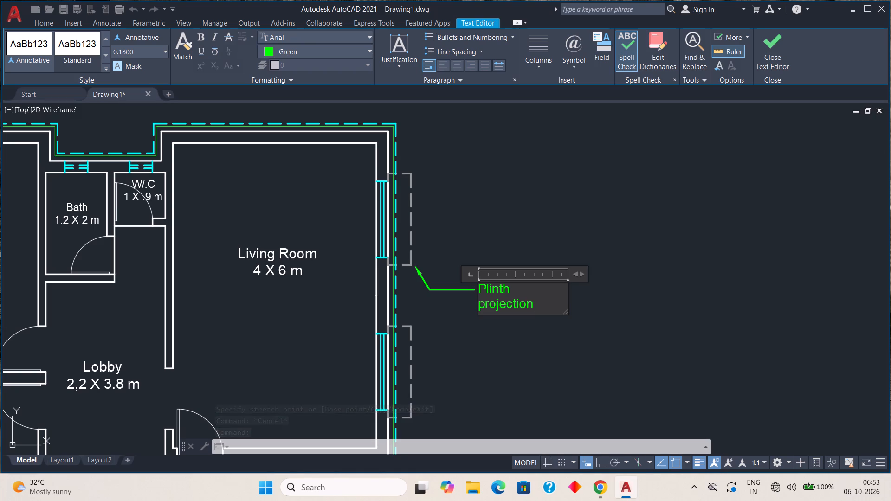
pyautogui.press('BackSpace')
pyautogui.press('BackSpace')
pyautogui.press('BackSpace')
pyautogui.press('BackSpace')
pyautogui.press('BackSpace')
pyautogui.press('BackSpace')
pyautogui.press('BackSpace')
pyautogui.press('BackSpace')
pyautogui.press('BackSpace')
pyautogui.press('BackSpace')
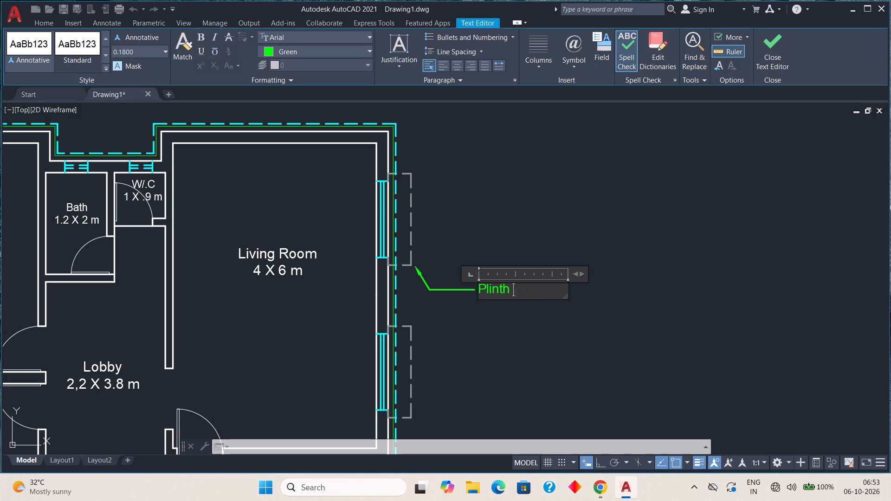
pyautogui.press('BackSpace')
pyautogui.press('BackSpace')
pyautogui.press('BackSpace')
pyautogui.press('BackSpace')
pyautogui.press('BackSpace')
pyautogui.press('BackSpace')
pyautogui.press('BackSpace')
pyautogui.press('BackSpace')
pyautogui.press('BackSpace')
pyautogui.press('space')
pyautogui.press('c')
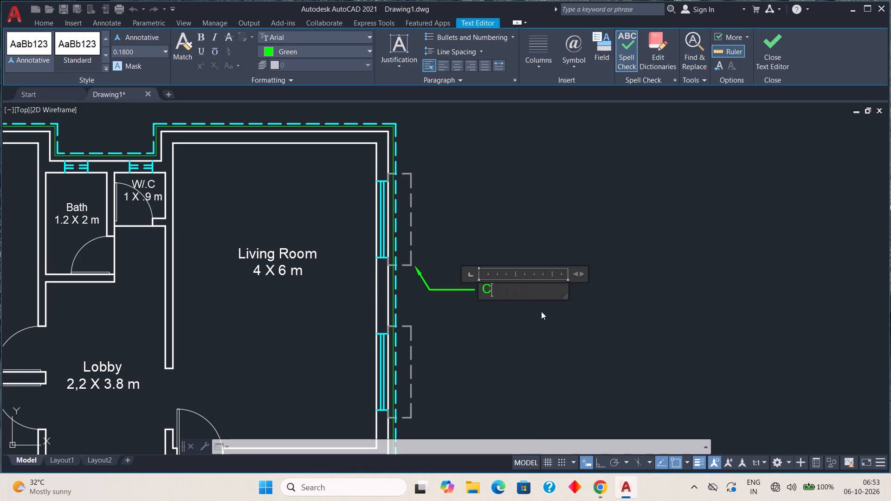
pyautogui.press('h')
pyautogui.write('ajja')
pyautogui.press('space')
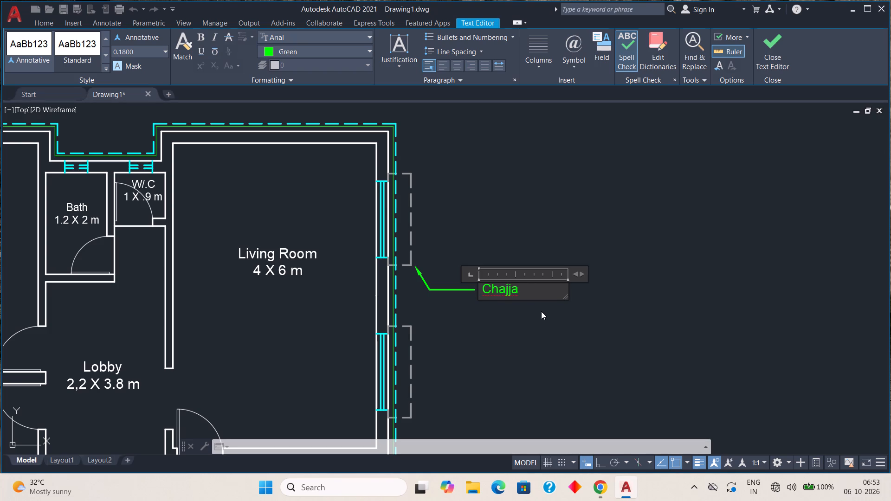
pyautogui.press('p')
pyautogui.press('BackSpace')
pyautogui.write('roj')
pyautogui.write('ection')
pyautogui.press('space')
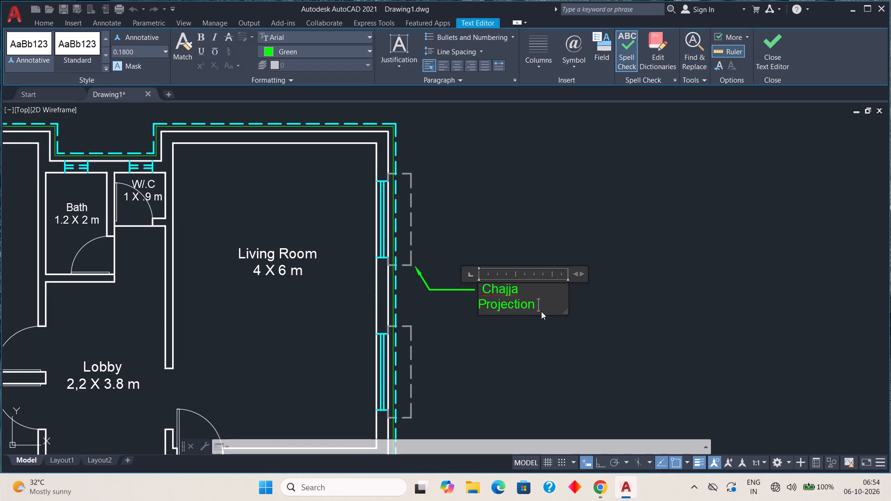
pyautogui.press('Return')
pyautogui.click(705, 245)
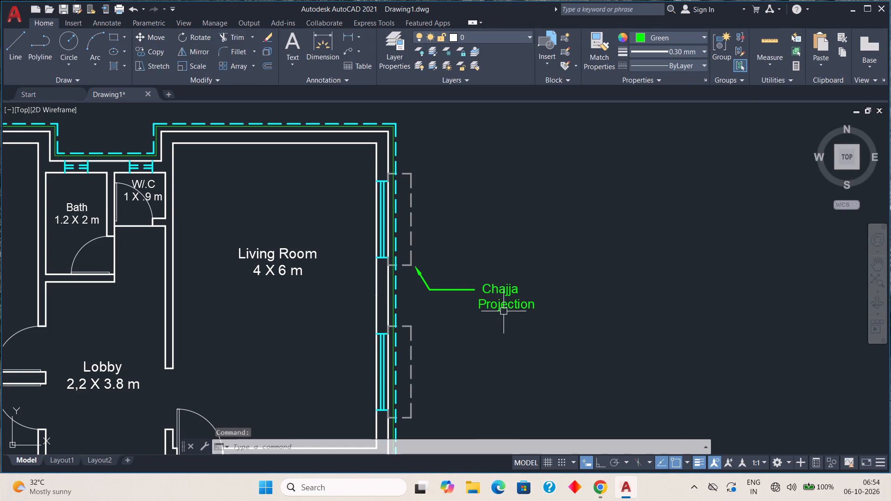
# Widen the "Chajja Projection" text frame so the wording fits on a single line.
pyautogui.doubleClick(504, 308)
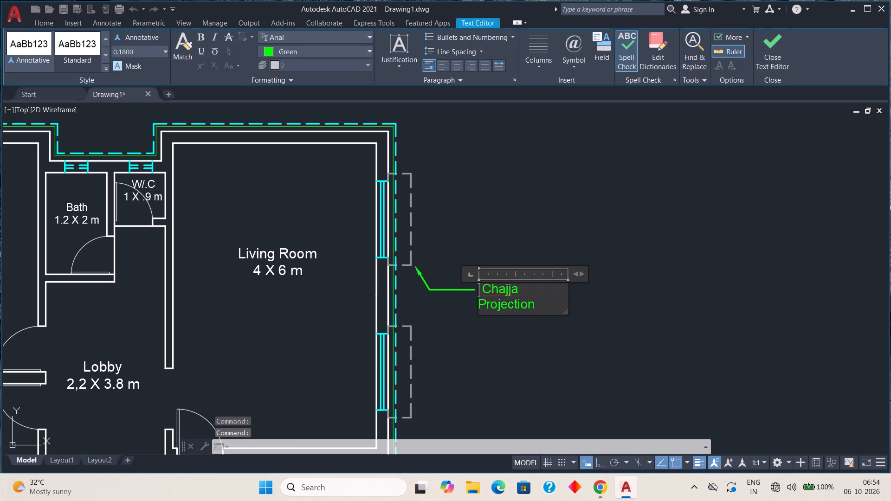
pyautogui.moveTo(568, 294); pyautogui.dragTo(588, 291)
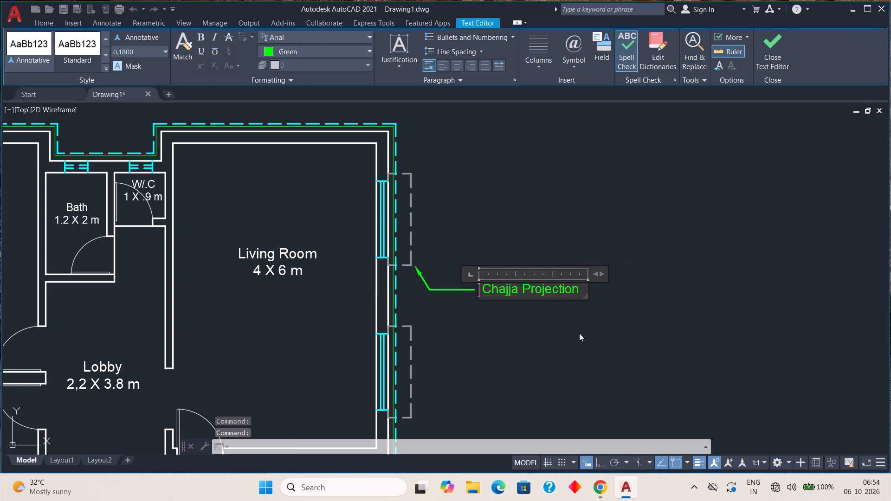
pyautogui.click(579, 333)
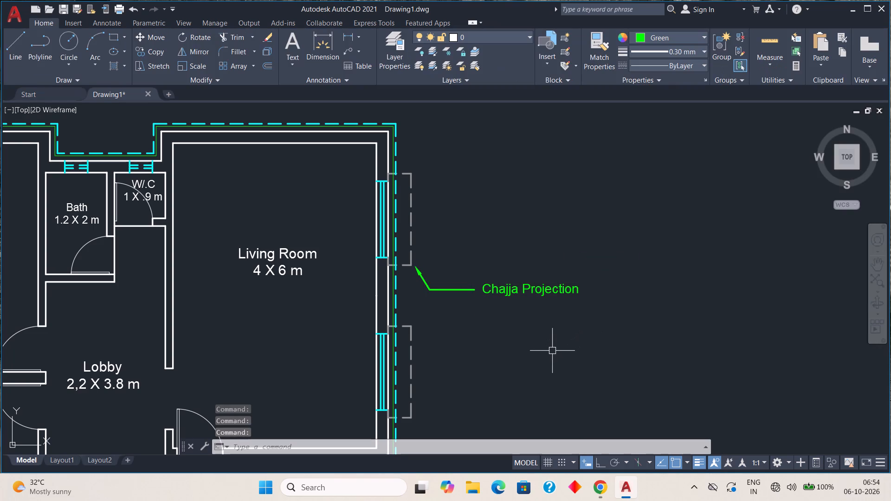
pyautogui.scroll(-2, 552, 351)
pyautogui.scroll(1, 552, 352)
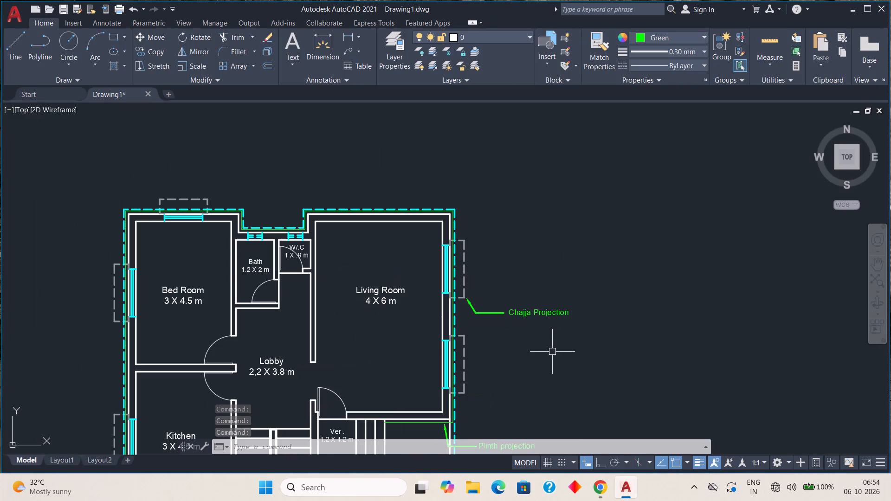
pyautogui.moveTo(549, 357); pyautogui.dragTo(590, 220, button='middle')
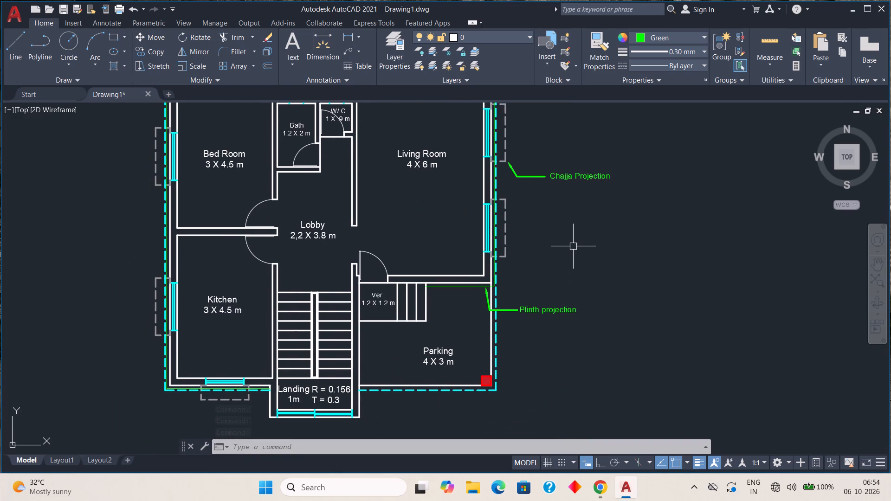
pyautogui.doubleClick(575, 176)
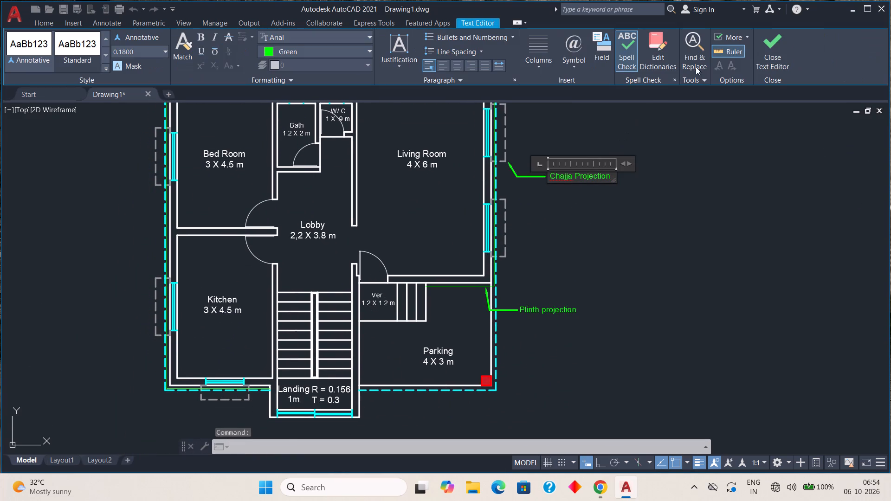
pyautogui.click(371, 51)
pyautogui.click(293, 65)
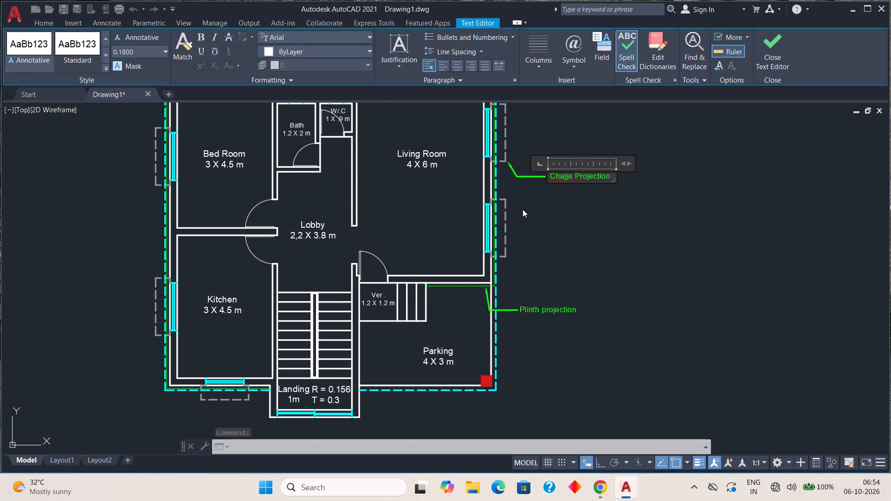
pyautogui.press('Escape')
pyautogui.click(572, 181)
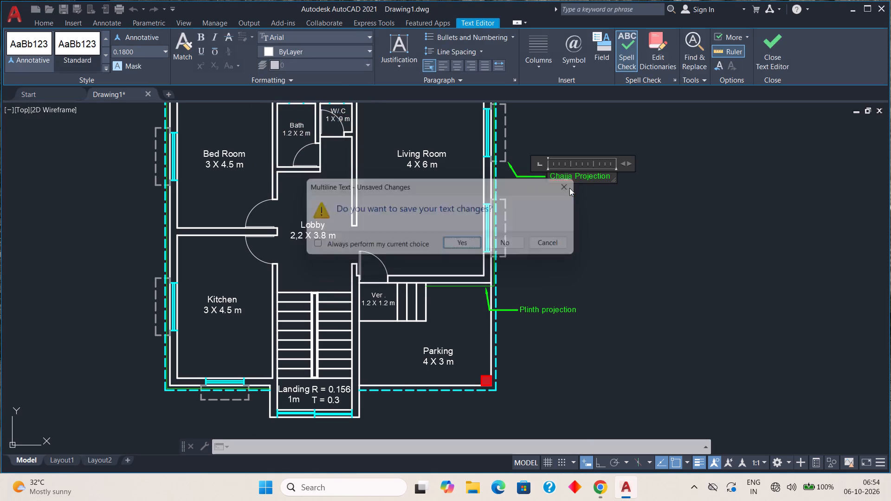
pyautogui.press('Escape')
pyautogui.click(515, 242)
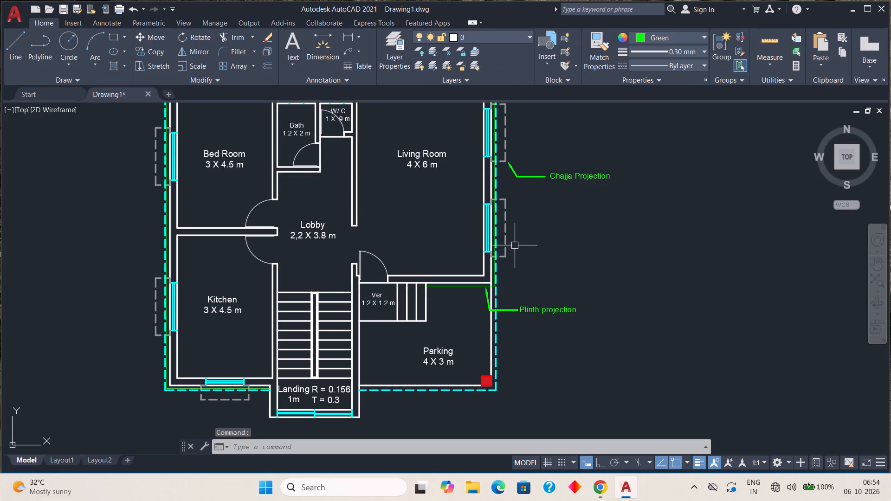
# Add a second line reading "0.45 m" to the "Chajja Projection" leader text and centre it under the first line.
pyautogui.doubleClick(569, 177)
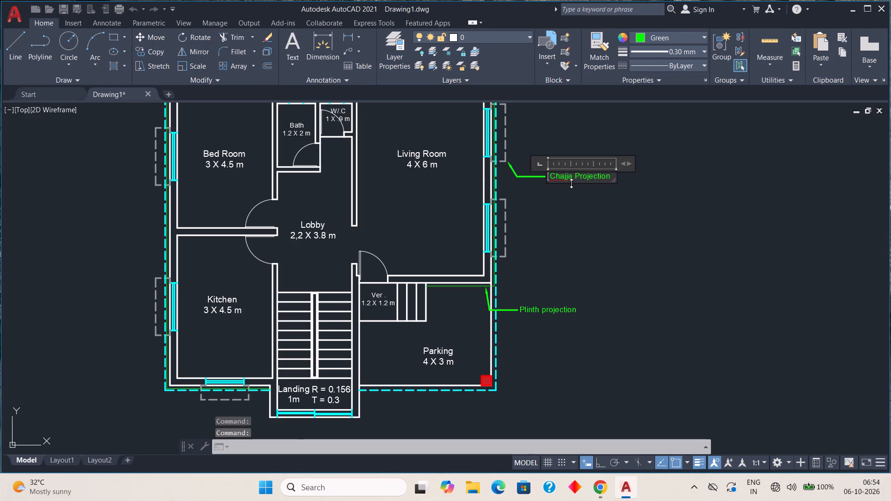
pyautogui.click(611, 174)
pyautogui.press('Return')
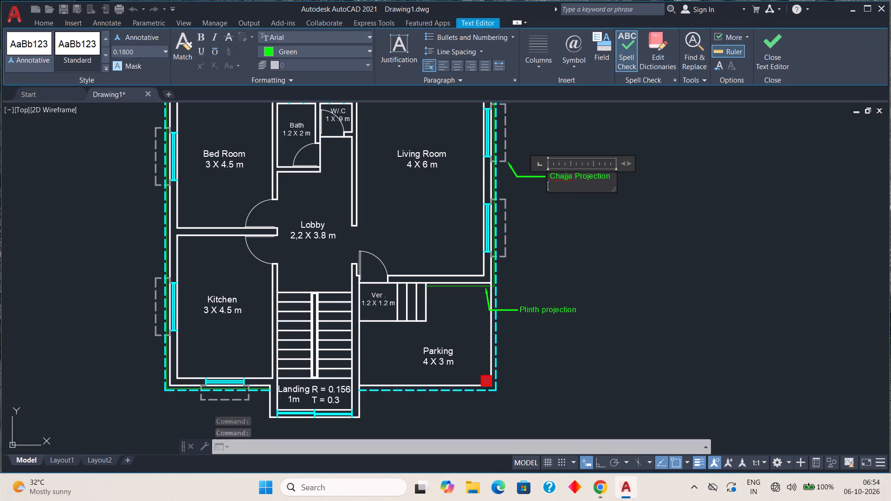
pyautogui.press('0')
pyautogui.press('.')
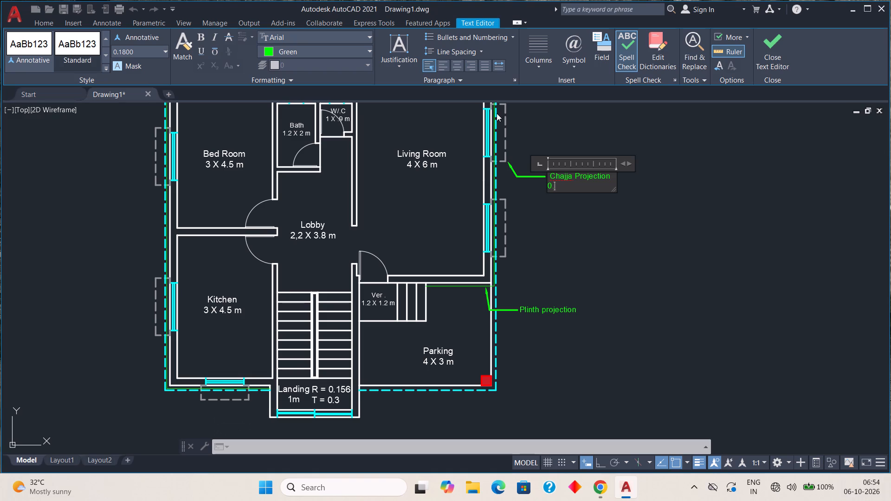
pyautogui.write('45')
pyautogui.press('space')
pyautogui.press('m')
pyautogui.press('space')
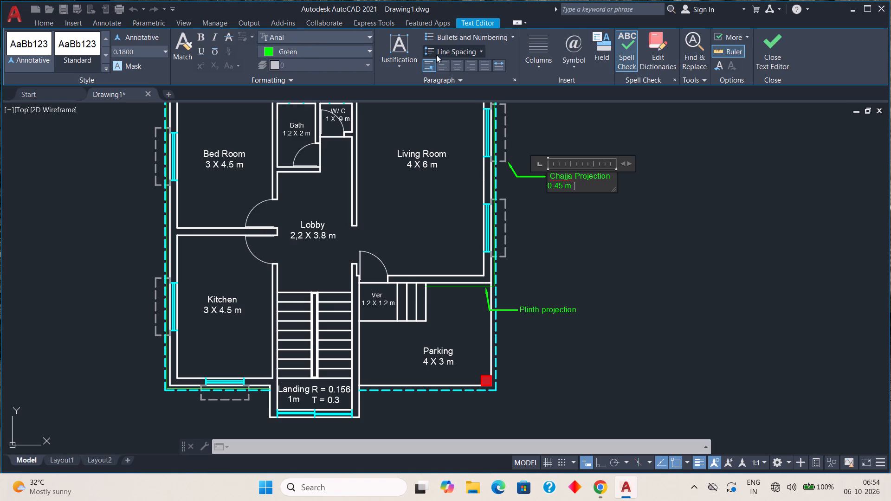
pyautogui.click(458, 64)
pyautogui.click(566, 229)
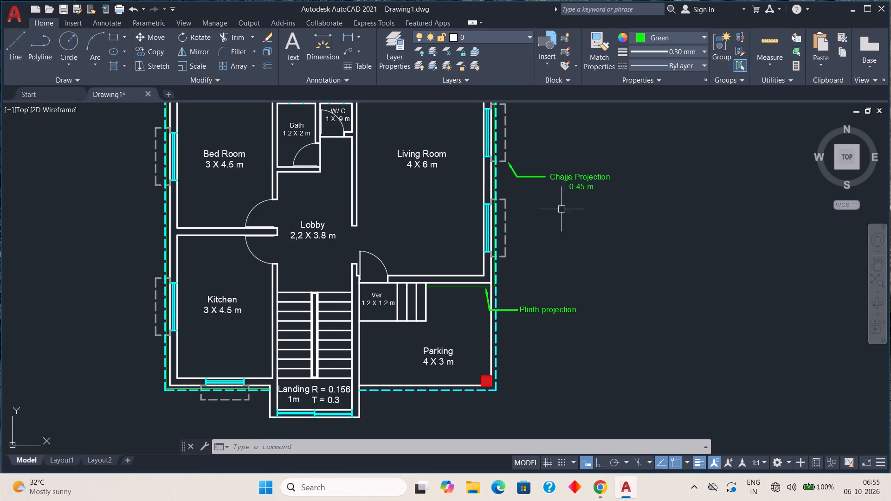
# Change the colour of the "Chajja Projection" leader to ByLayer.
pyautogui.scroll(-1, 543, 208)
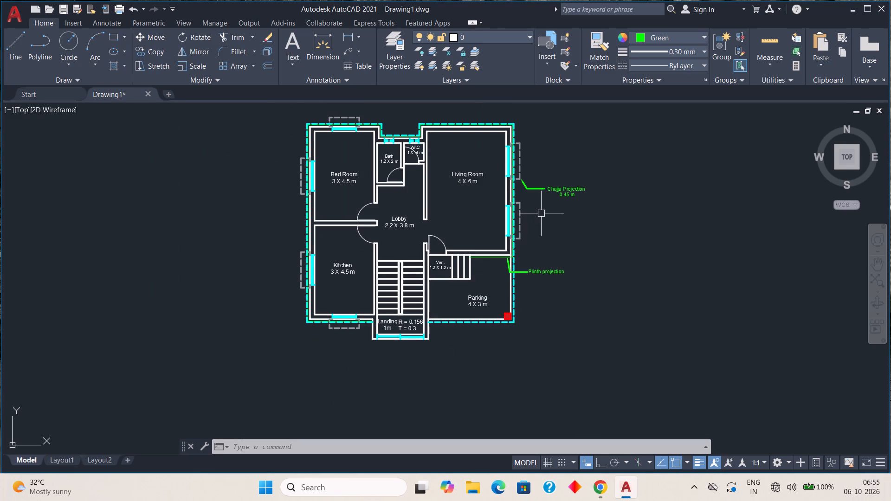
pyautogui.moveTo(541, 216); pyautogui.dragTo(541, 238, button='middle')
pyautogui.scroll(1, 547, 226)
pyautogui.moveTo(541, 240); pyautogui.dragTo(562, 228, button='middle')
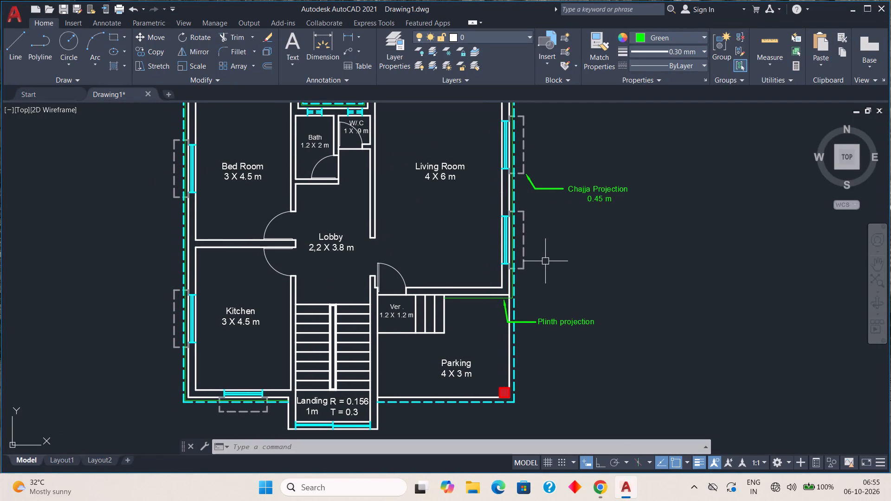
pyautogui.click(536, 189)
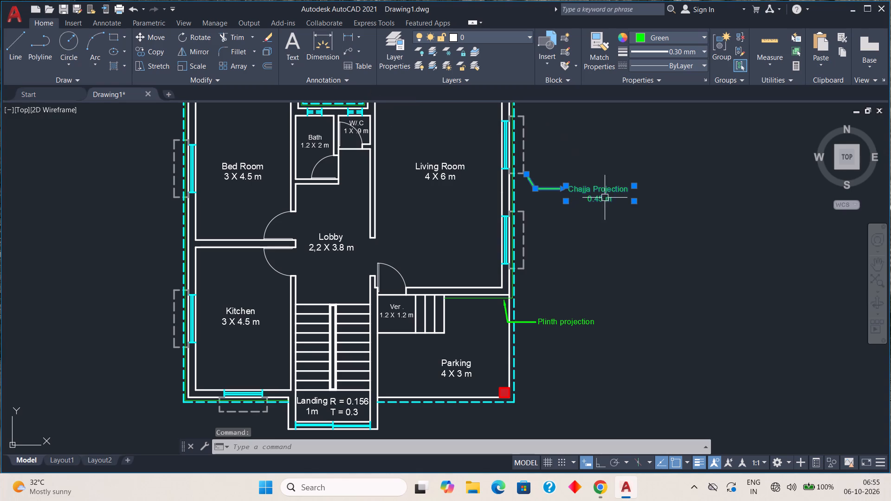
pyautogui.click(700, 33)
pyautogui.click(649, 51)
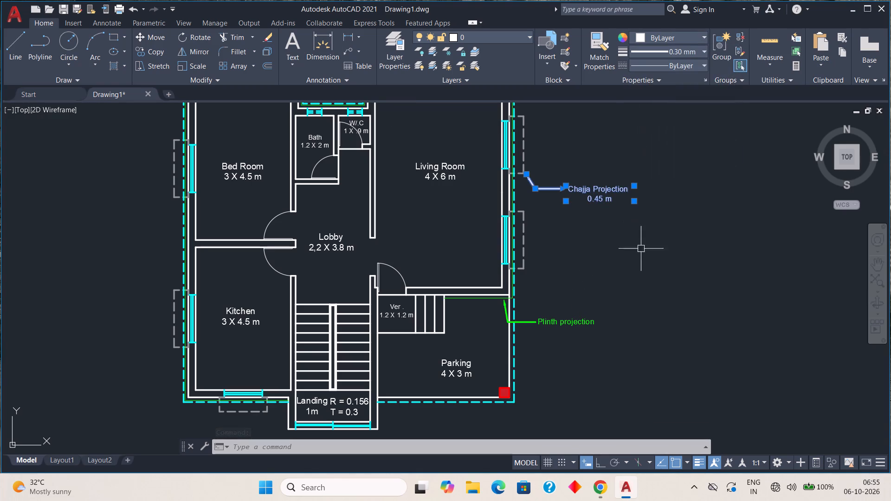
# Change the colour of the "Plinth projection" leader beside the Parking area to white (255,255,255).
pyautogui.press('Escape')
pyautogui.click(584, 320)
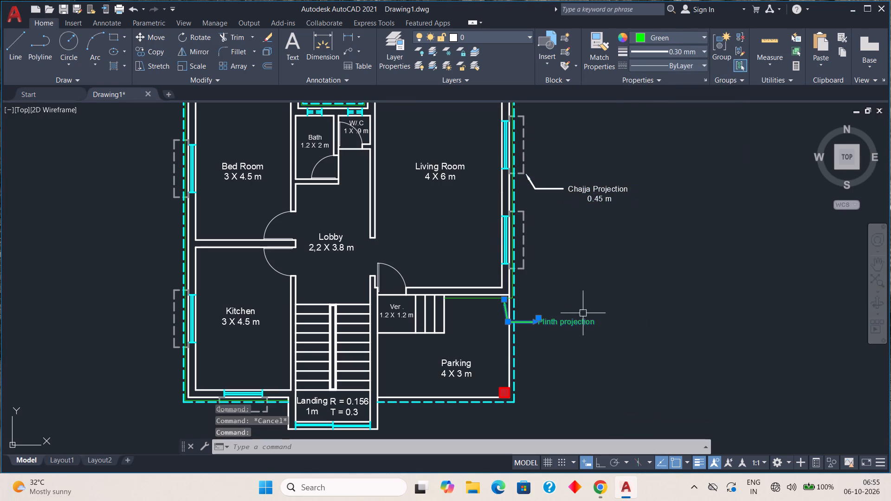
pyautogui.click(704, 32)
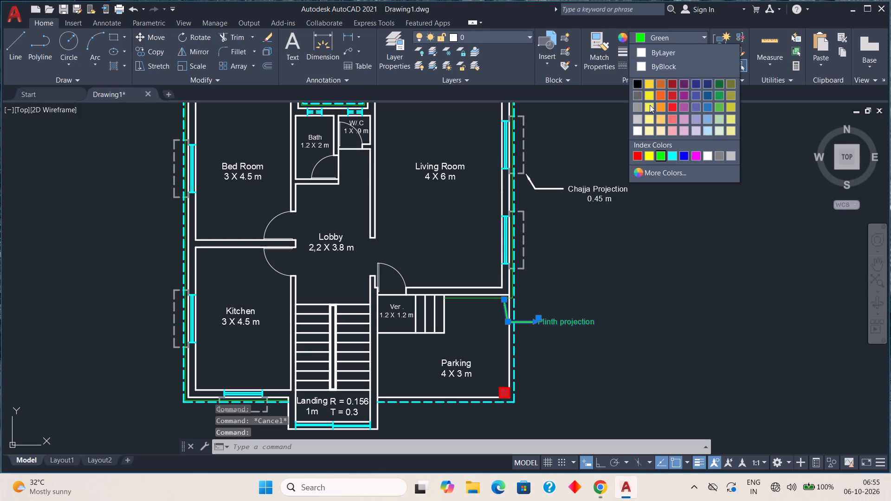
pyautogui.click(636, 132)
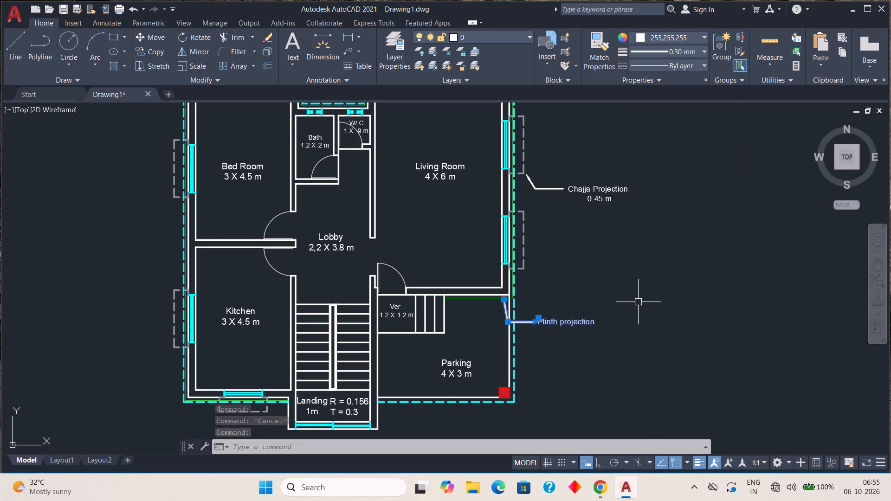
pyautogui.press('Escape')
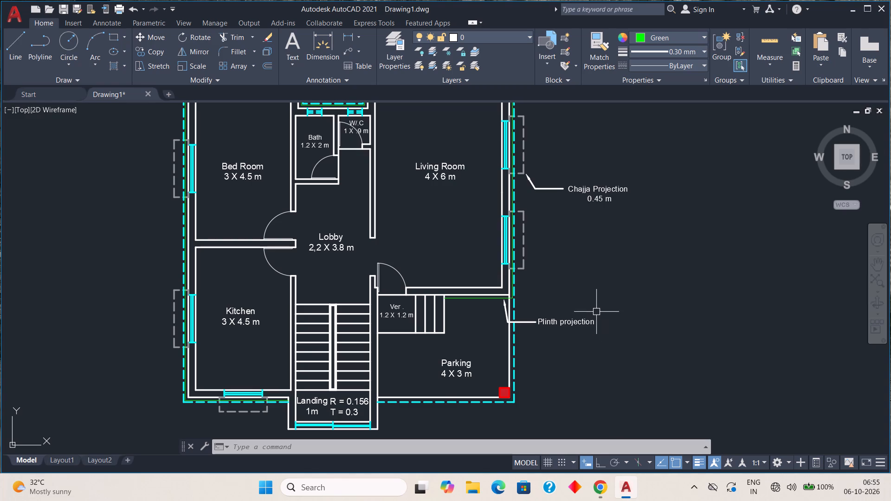
# Copy the "Plinth projection" leader by its arrow tip to just below the Kitchen's lower-left outer corner.
pyautogui.click(517, 323)
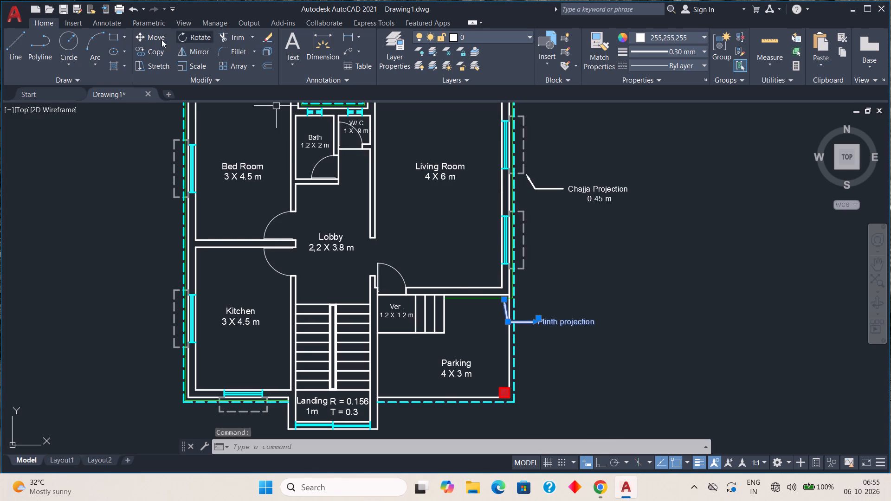
pyautogui.click(150, 54)
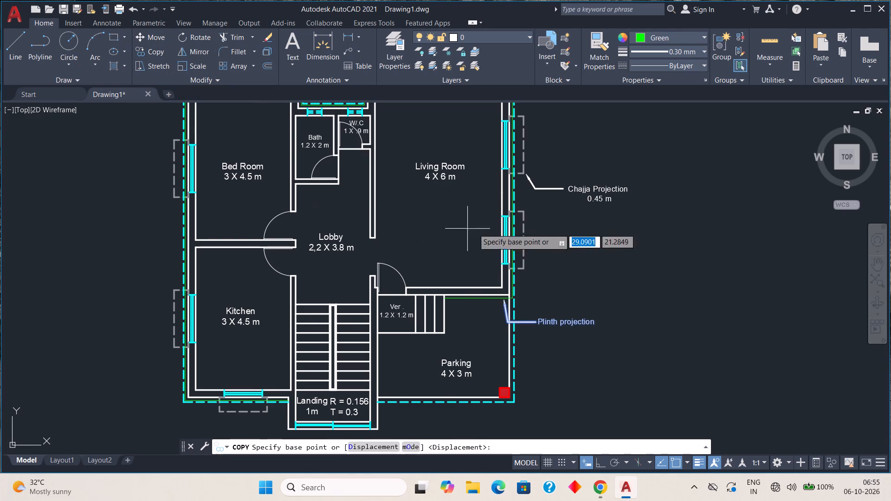
pyautogui.click(504, 302)
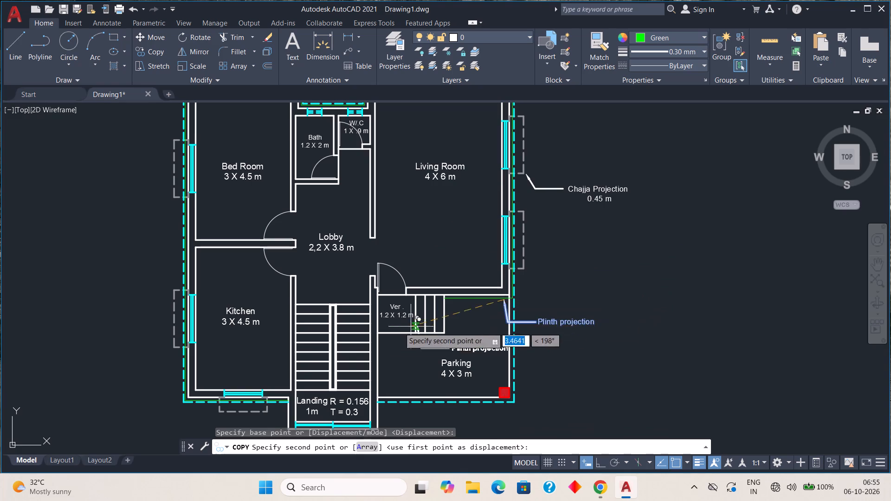
pyautogui.moveTo(293, 379); pyautogui.dragTo(378, 236, button='middle')
pyautogui.scroll(3, 285, 281)
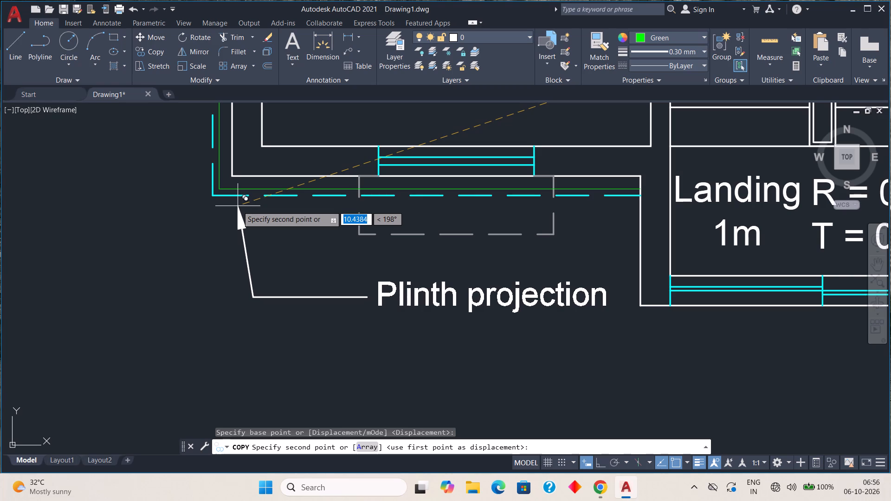
pyautogui.click(238, 206)
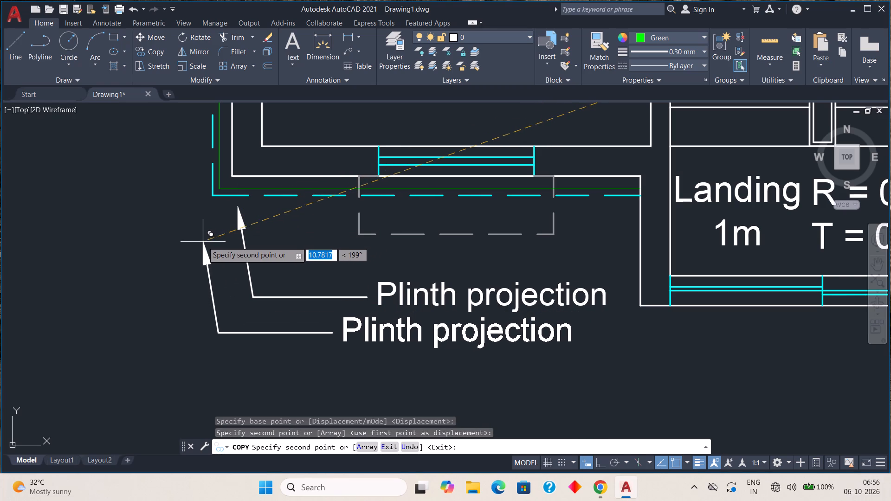
pyautogui.press('Escape')
# Move the copied leader's text horizontally to the left side of its arrow, clear of the building outline.
pyautogui.click(279, 298)
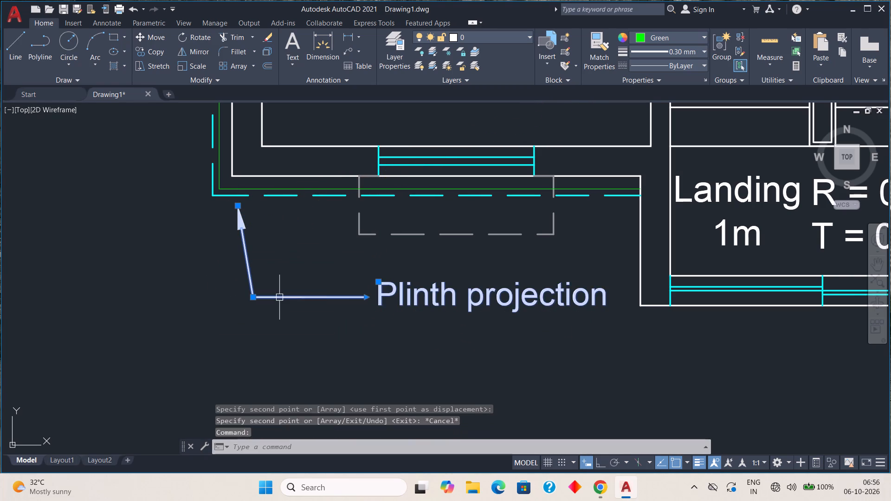
pyautogui.click(379, 280)
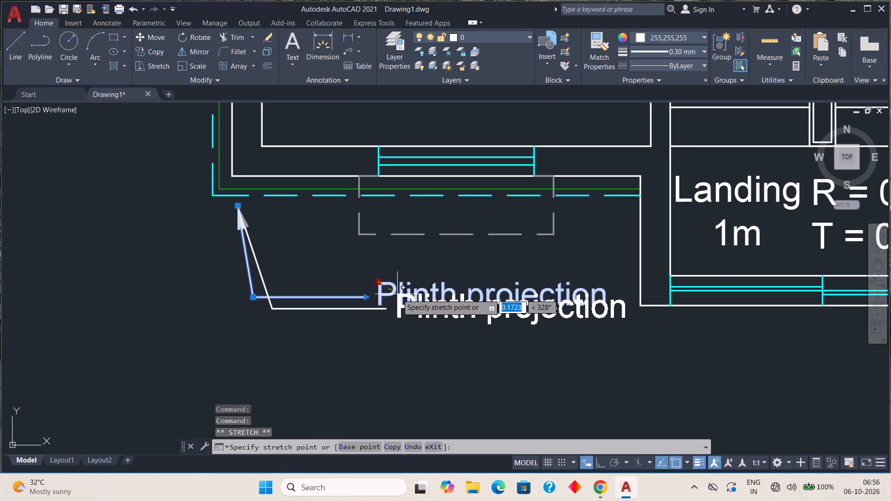
pyautogui.press('z')
pyautogui.press('Escape')
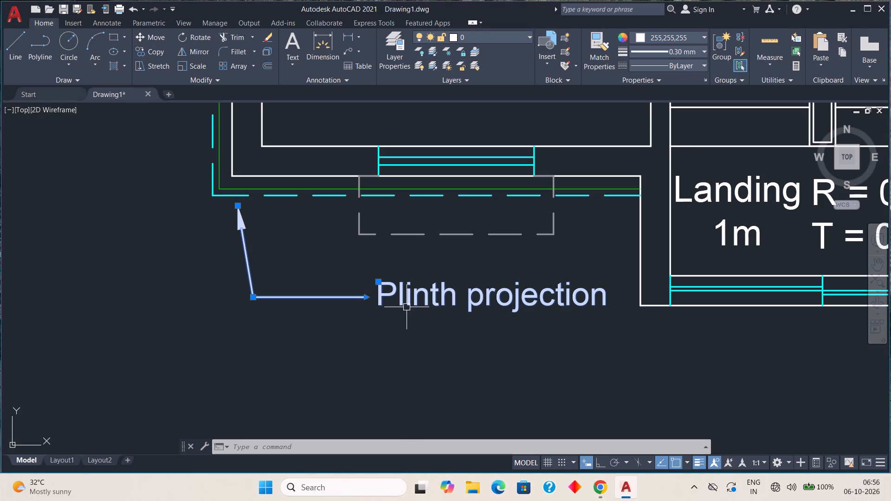
pyautogui.click(379, 281)
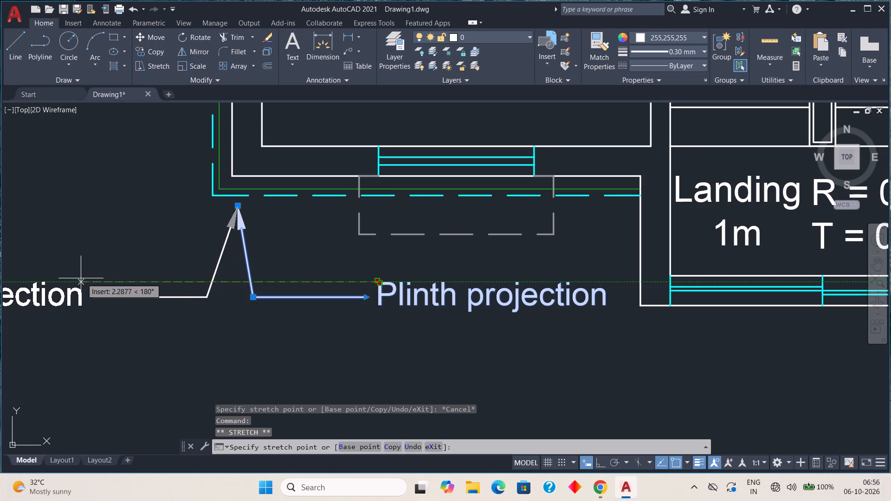
pyautogui.click(117, 286)
pyautogui.scroll(-2, 110, 335)
pyautogui.moveTo(123, 336); pyautogui.dragTo(313, 335, button='middle')
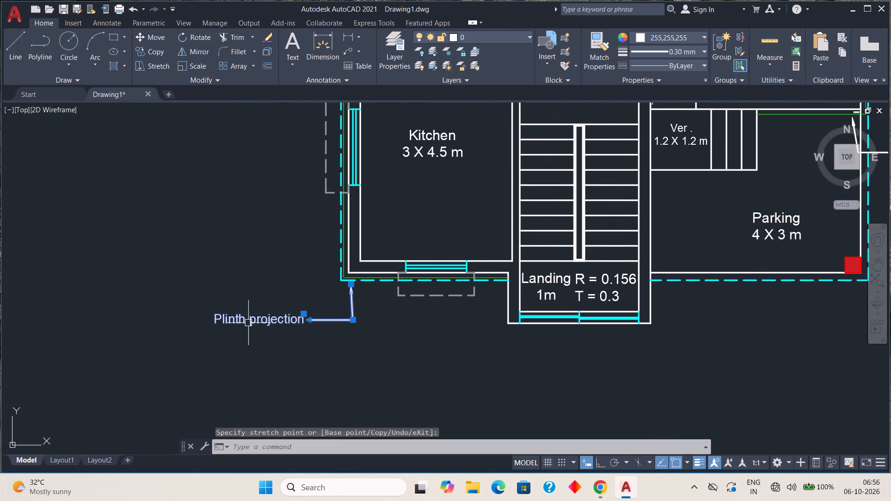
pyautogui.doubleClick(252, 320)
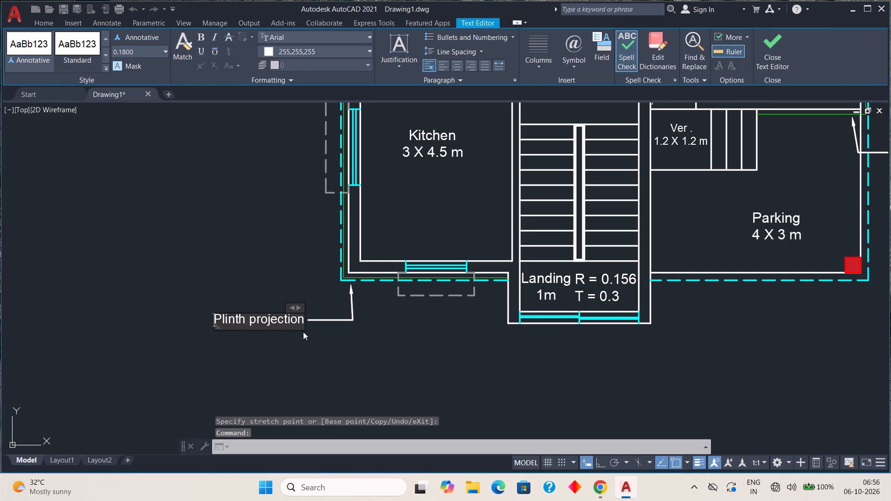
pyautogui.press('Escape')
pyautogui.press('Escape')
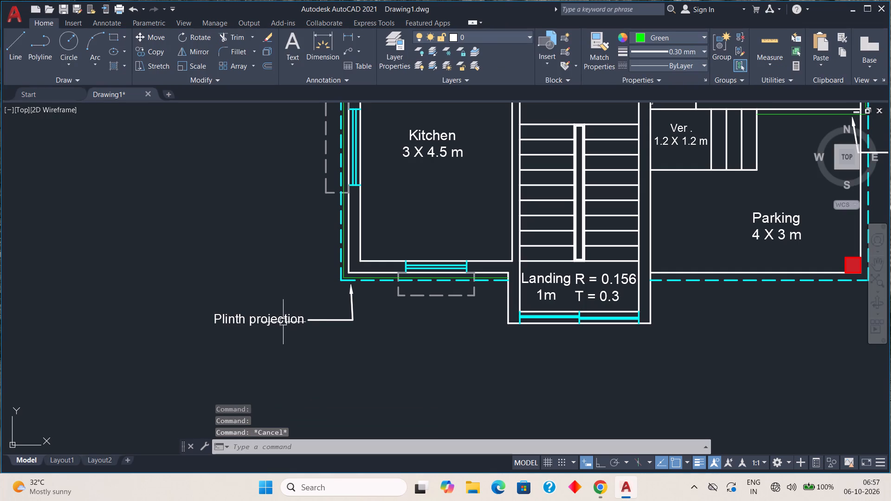
# Lower the copied leader's elbow by about 0.19 m and place its arrow tip on the cyan dashed slab line below the Kitchen.
pyautogui.click(284, 317)
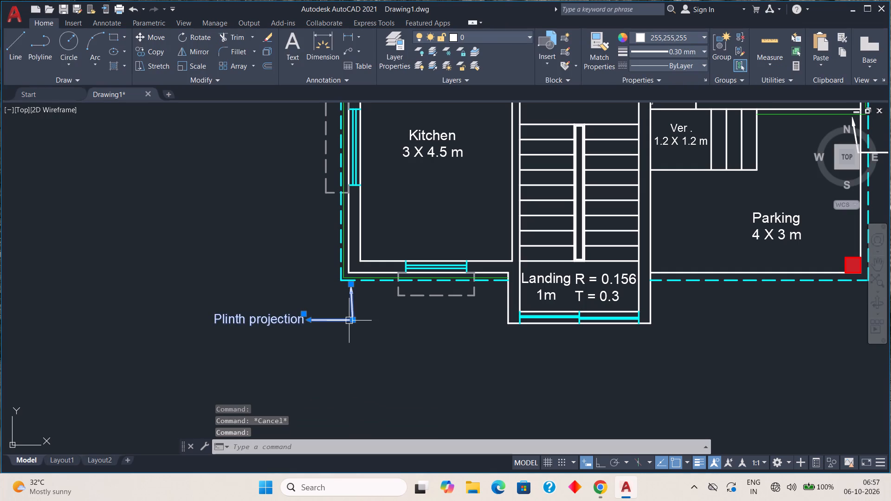
pyautogui.click(352, 321)
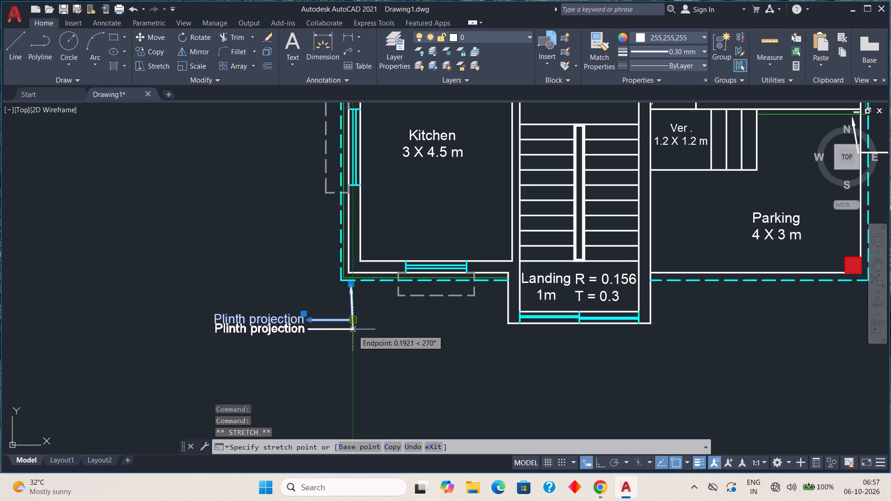
pyautogui.click(353, 329)
pyautogui.click(350, 283)
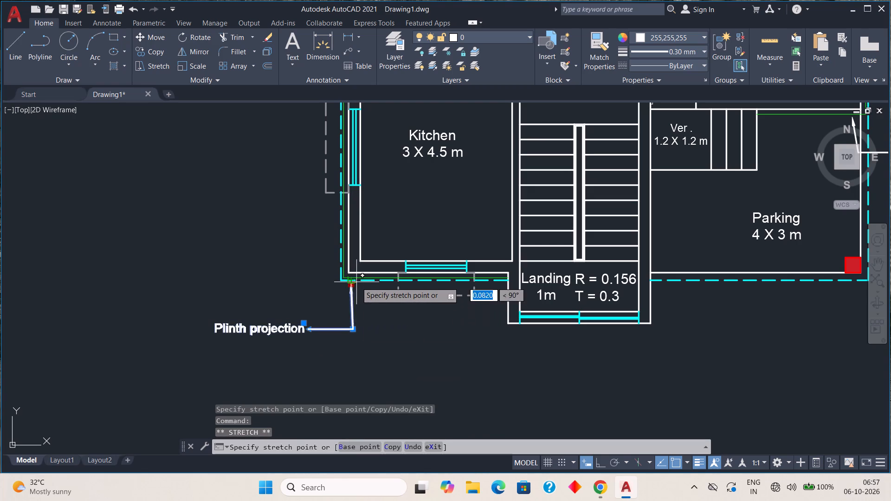
pyautogui.click(358, 286)
pyautogui.press('`')
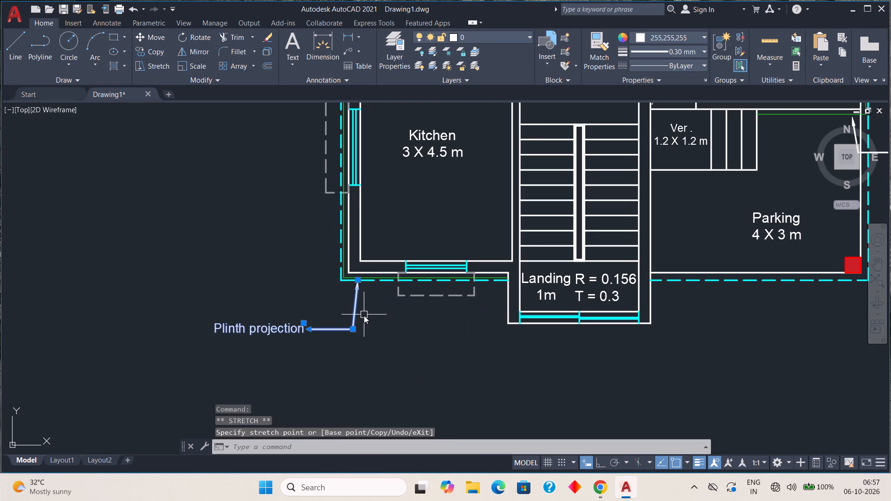
pyautogui.press('Escape')
pyautogui.press('Escape')
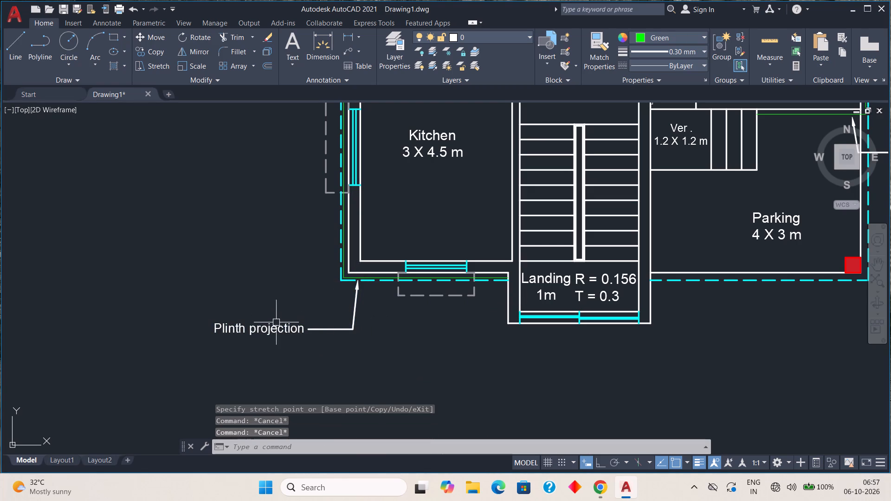
# Replace "Plinth" with "Slab" in the copied leader's text so it reads "Slab projection".
pyautogui.doubleClick(277, 326)
pyautogui.click(303, 328)
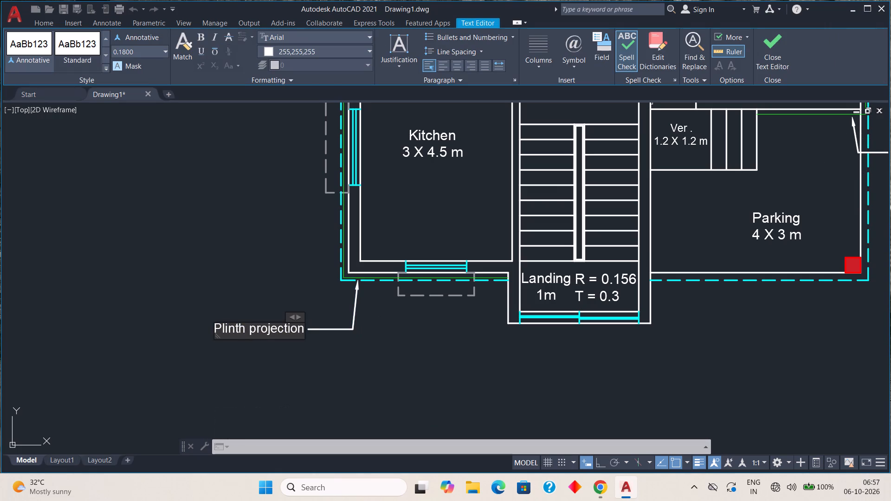
pyautogui.click(246, 326)
pyautogui.press('BackSpace')
pyautogui.press('BackSpace')
pyautogui.press('BackSpace')
pyautogui.press('BackSpace')
pyautogui.press('BackSpace')
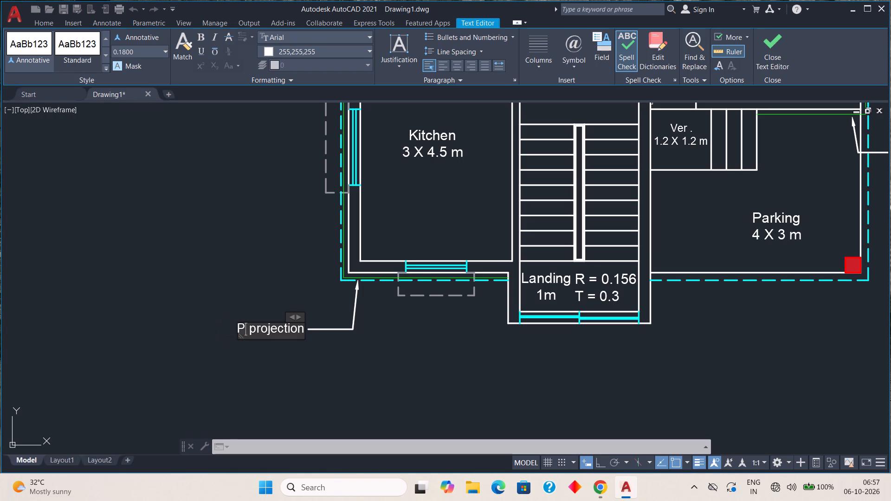
pyautogui.press('BackSpace')
pyautogui.press('s')
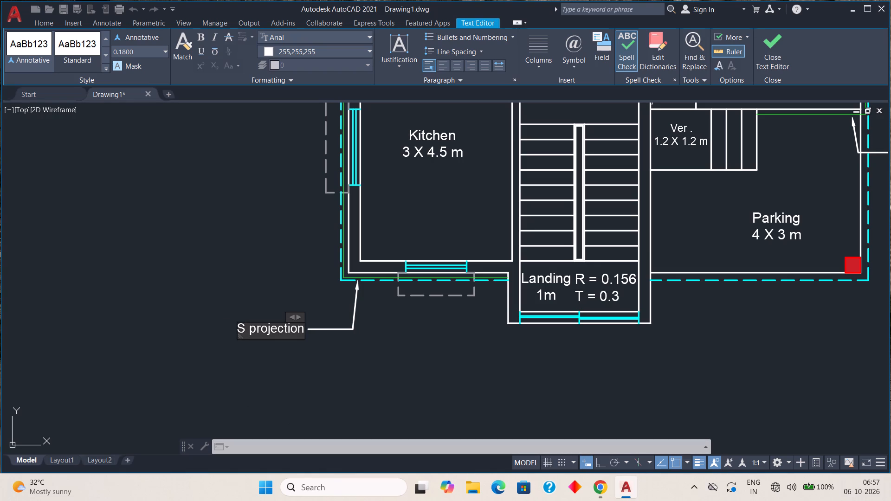
pyautogui.write('la')
pyautogui.write('b')
pyautogui.press('space')
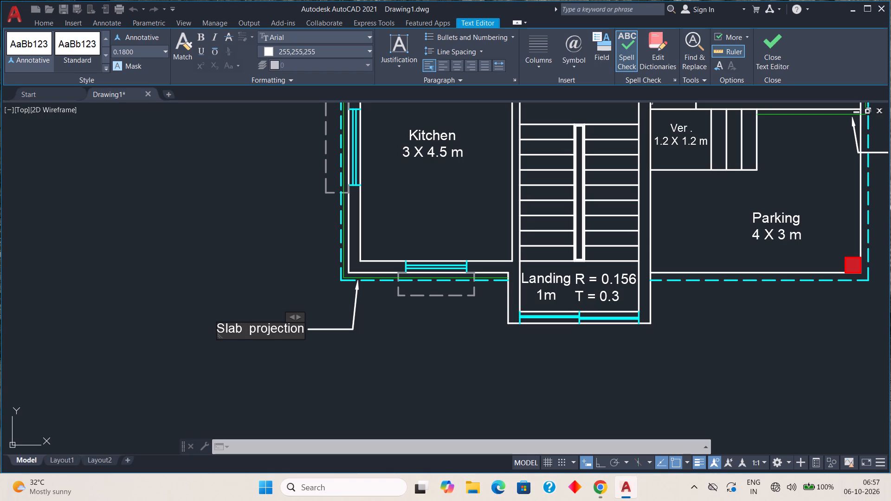
pyautogui.click(444, 366)
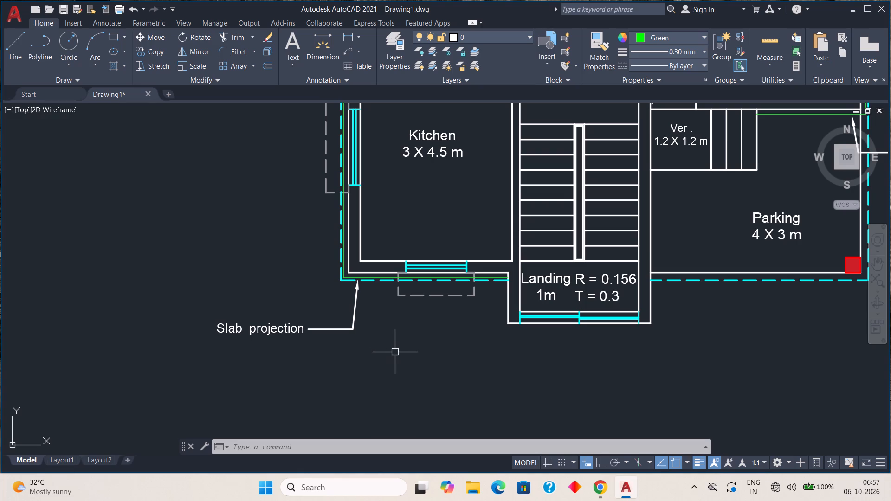
# Examine the floor plan's room labels and its slab, plinth and chajja projection leaders.
pyautogui.scroll(-1, 683, 301)
pyautogui.moveTo(642, 308); pyautogui.dragTo(398, 347, button='middle')
pyautogui.scroll(2, 531, 236)
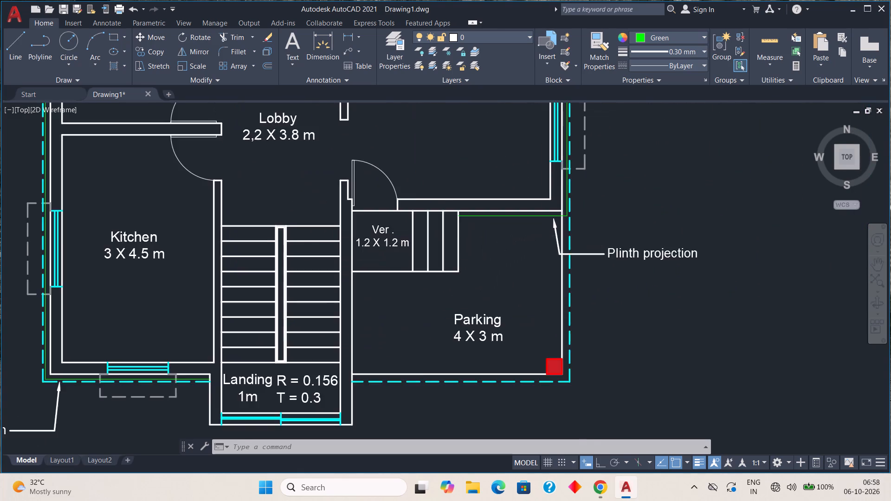
pyautogui.scroll(-1, 528, 241)
pyautogui.scroll(1, 527, 242)
pyautogui.scroll(-2, 524, 244)
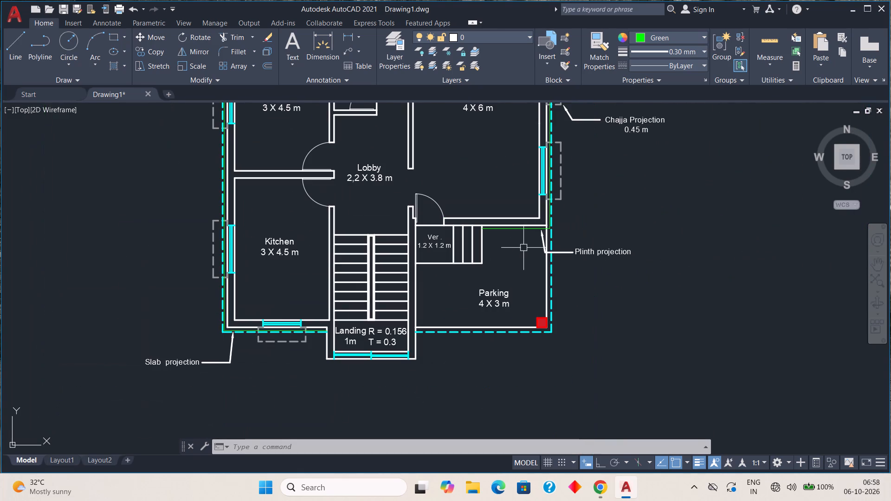
pyautogui.moveTo(564, 178); pyautogui.dragTo(513, 275, button='middle')
pyautogui.moveTo(419, 275); pyautogui.dragTo(482, 250, button='middle')
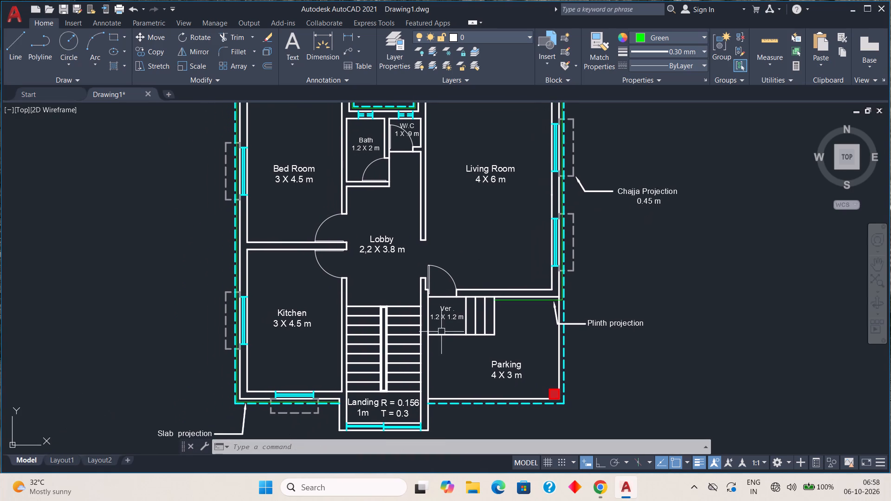
pyautogui.moveTo(452, 317); pyautogui.dragTo(468, 246, button='middle')
pyautogui.scroll(-1, 436, 283)
pyautogui.moveTo(456, 220); pyautogui.dragTo(450, 255, button='middle')
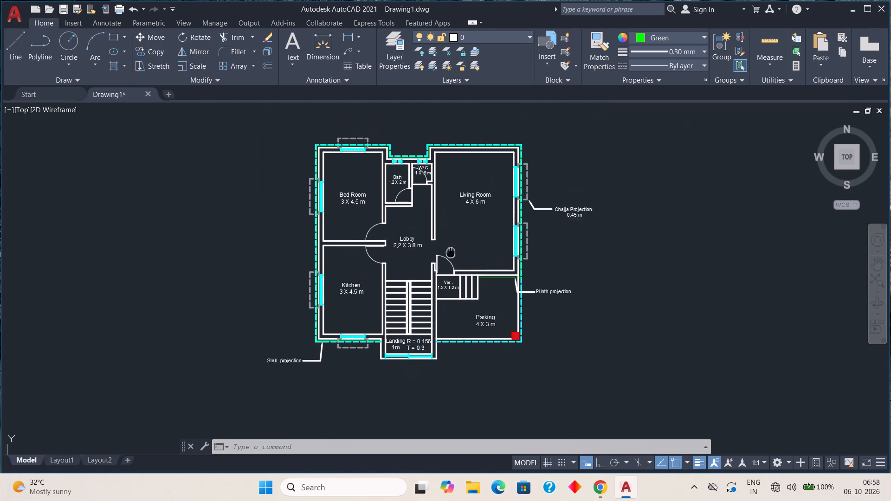
pyautogui.moveTo(450, 255); pyautogui.dragTo(448, 263, button='middle')
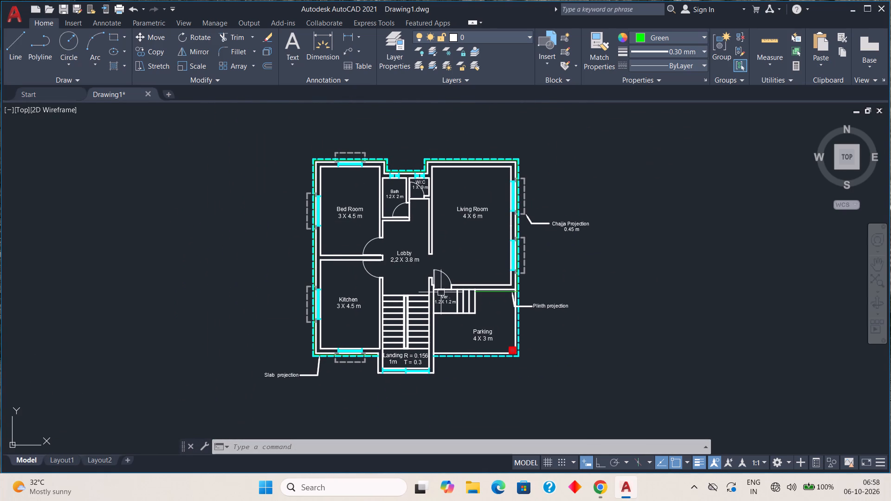
pyautogui.scroll(5, 319, 253)
pyautogui.scroll(-4, 328, 287)
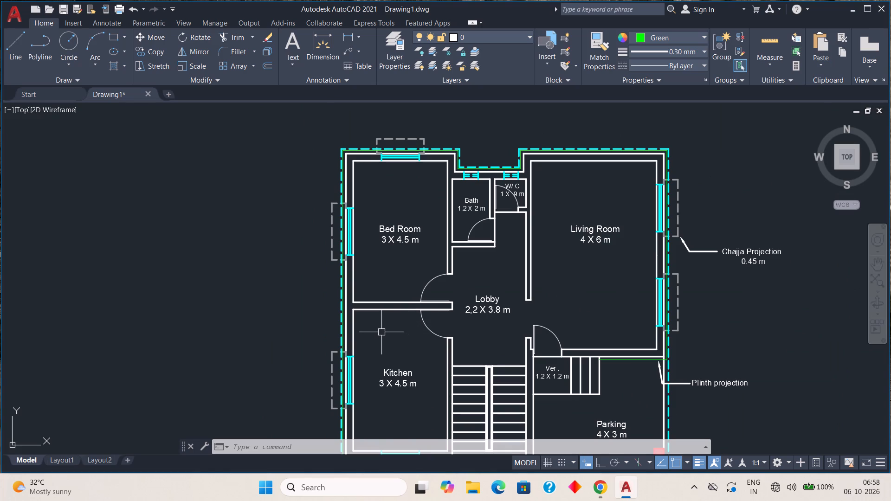
pyautogui.scroll(1, 380, 331)
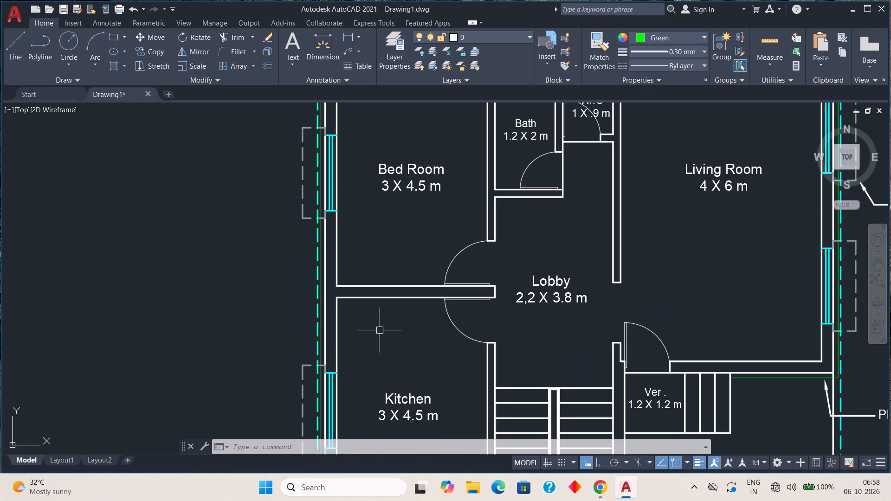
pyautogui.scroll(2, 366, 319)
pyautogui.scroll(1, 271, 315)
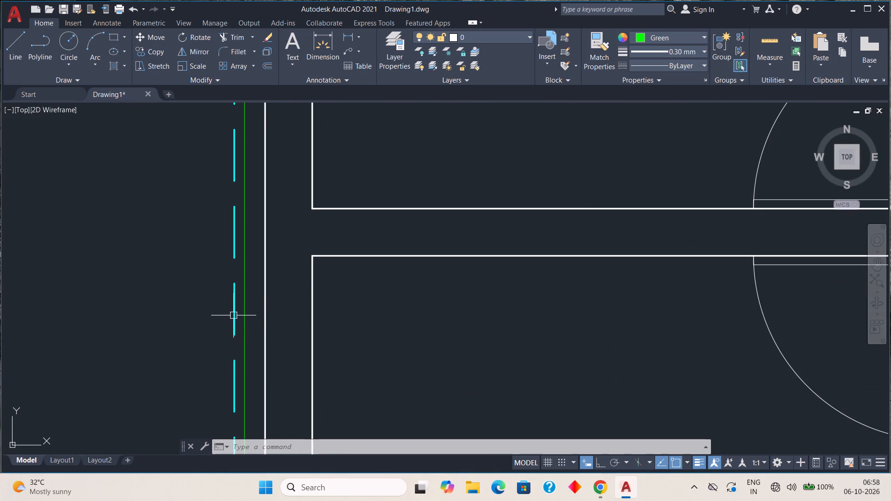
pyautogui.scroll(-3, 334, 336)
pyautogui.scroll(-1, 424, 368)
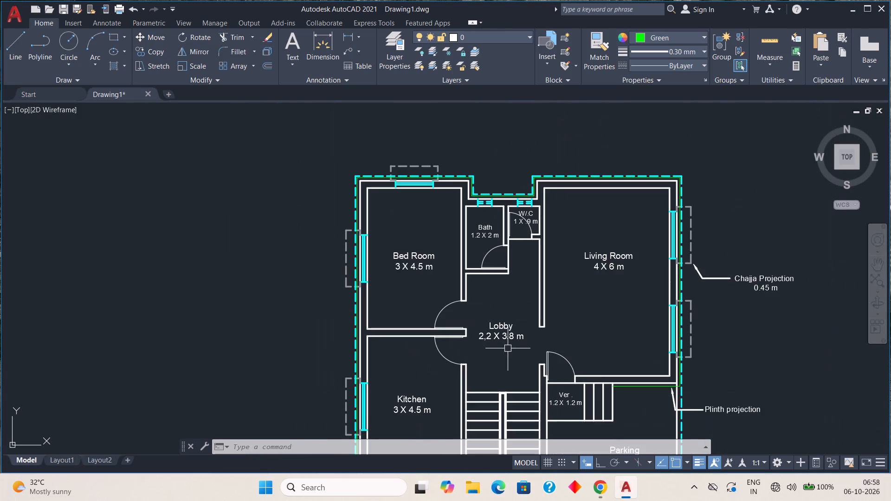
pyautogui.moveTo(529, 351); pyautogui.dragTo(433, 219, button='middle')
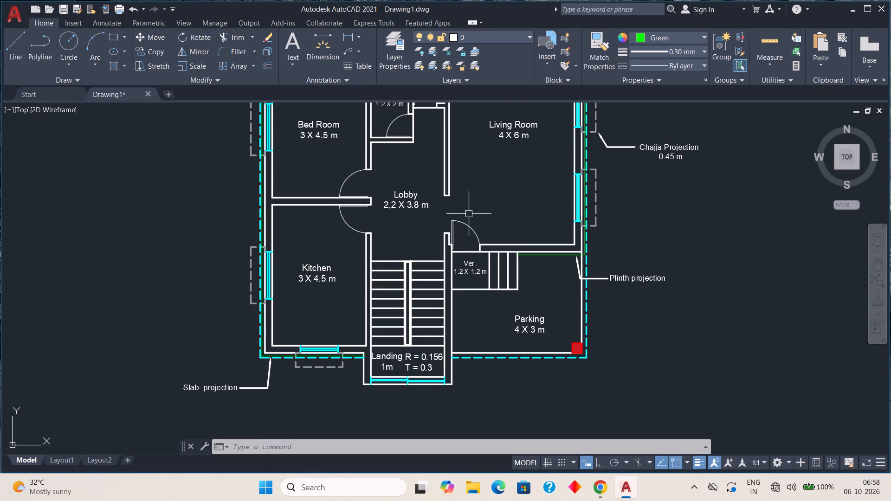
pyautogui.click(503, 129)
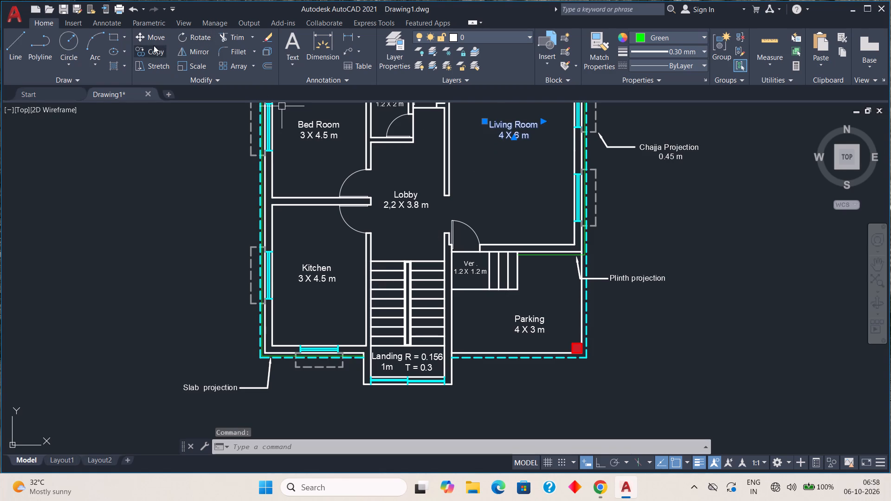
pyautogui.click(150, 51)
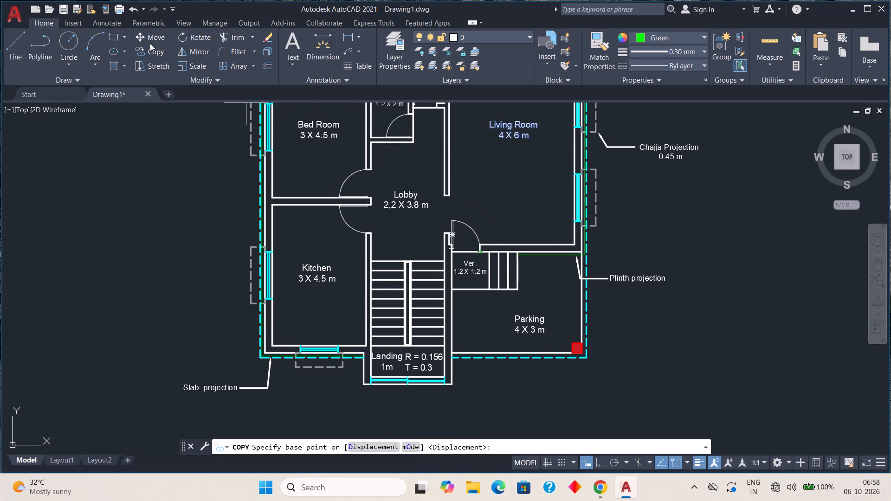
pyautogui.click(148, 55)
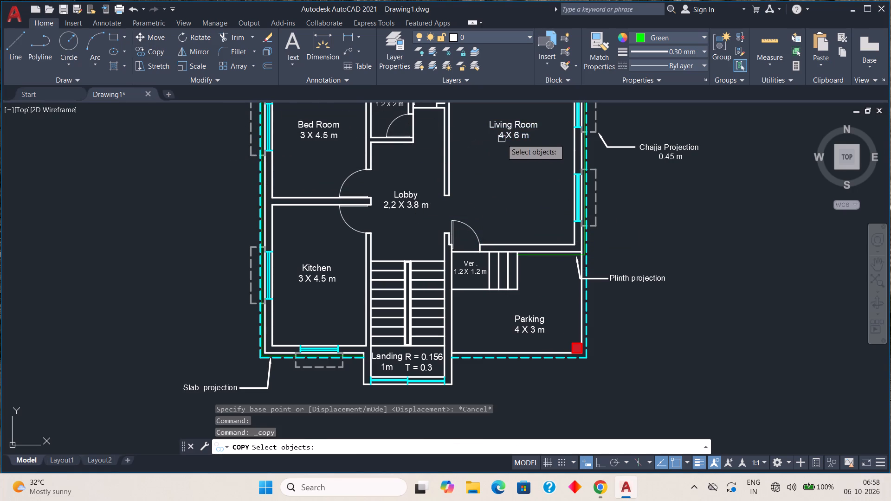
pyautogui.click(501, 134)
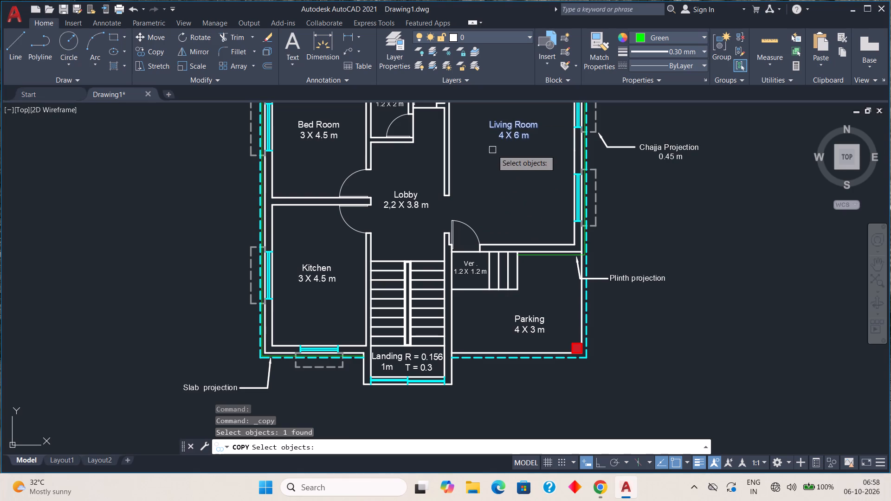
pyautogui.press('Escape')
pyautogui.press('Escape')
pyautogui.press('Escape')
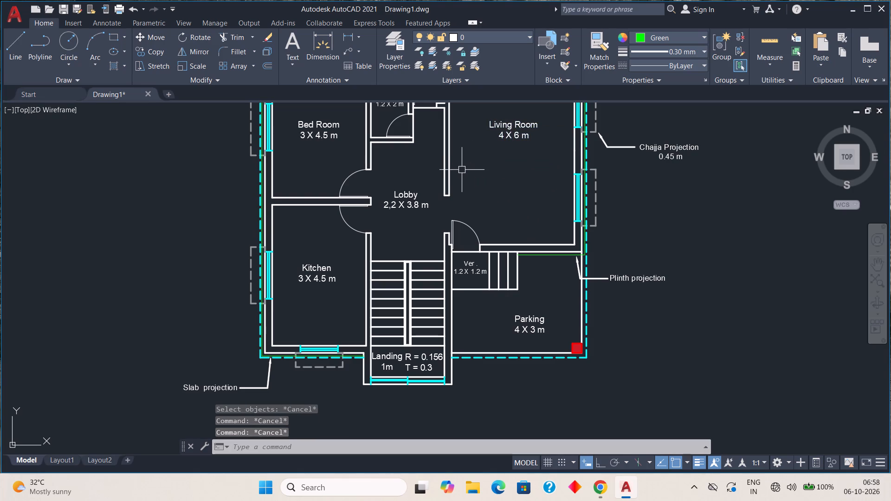
# Copy the Living Room label onto the entrance door just above the Ver. space.
pyautogui.click(493, 128)
pyautogui.click(146, 54)
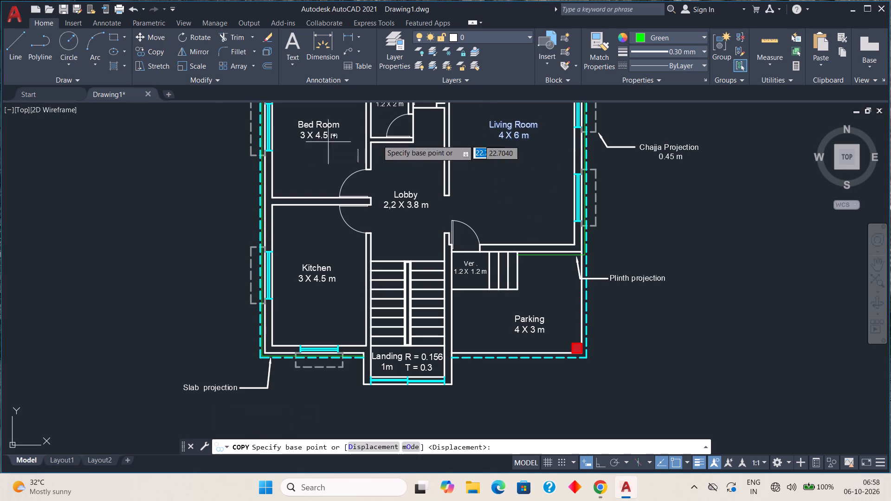
pyautogui.click(494, 123)
pyautogui.scroll(3, 451, 239)
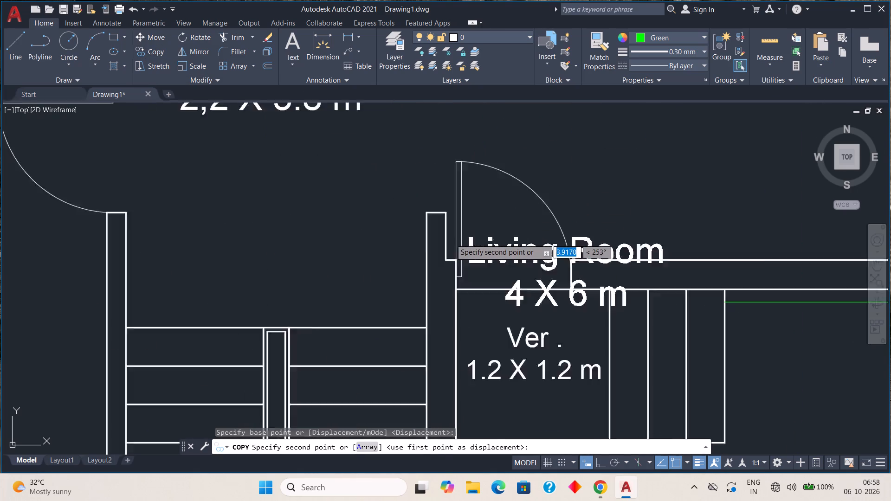
pyautogui.scroll(1, 451, 238)
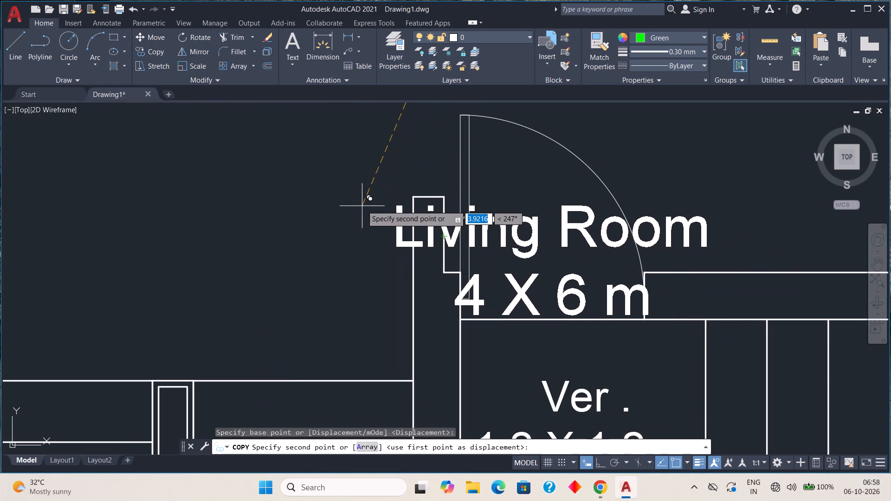
pyautogui.click(365, 202)
pyautogui.press('Escape')
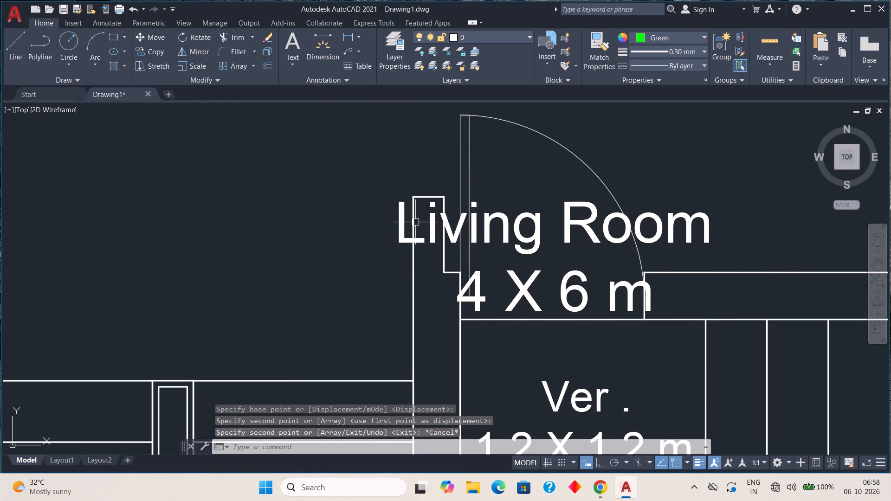
# Replace both lines of the copied Living Room label with the single letter "D".
pyautogui.doubleClick(508, 230)
pyautogui.click(673, 289)
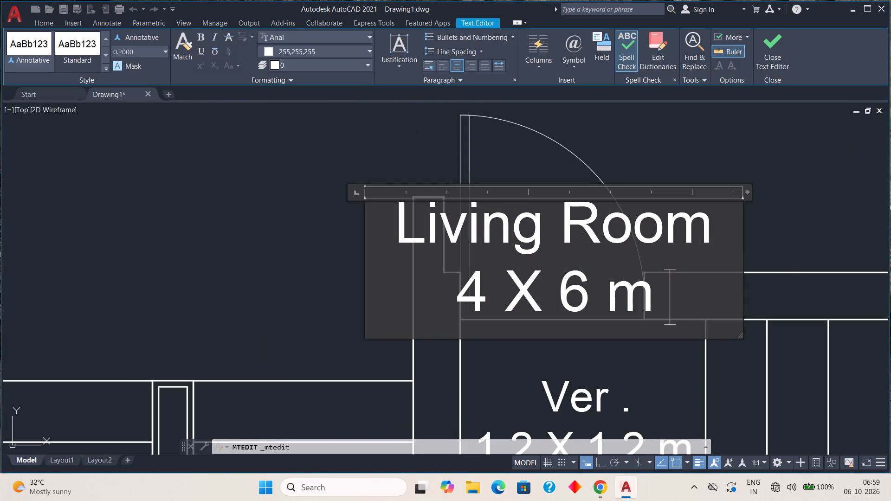
pyautogui.press('BackSpace')
pyautogui.press('BackSpace')
pyautogui.press('BackSpace')
pyautogui.press('BackSpace')
pyautogui.press('BackSpace')
pyautogui.press('BackSpace')
pyautogui.press('BackSpace')
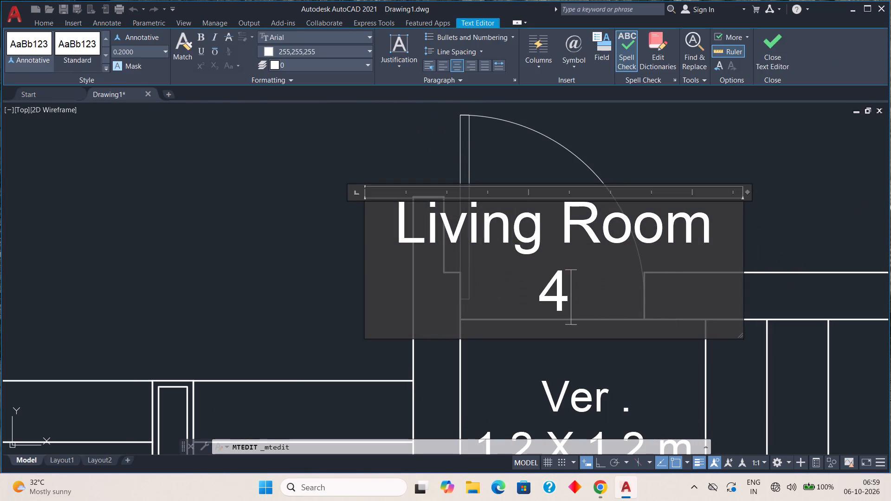
pyautogui.press('BackSpace')
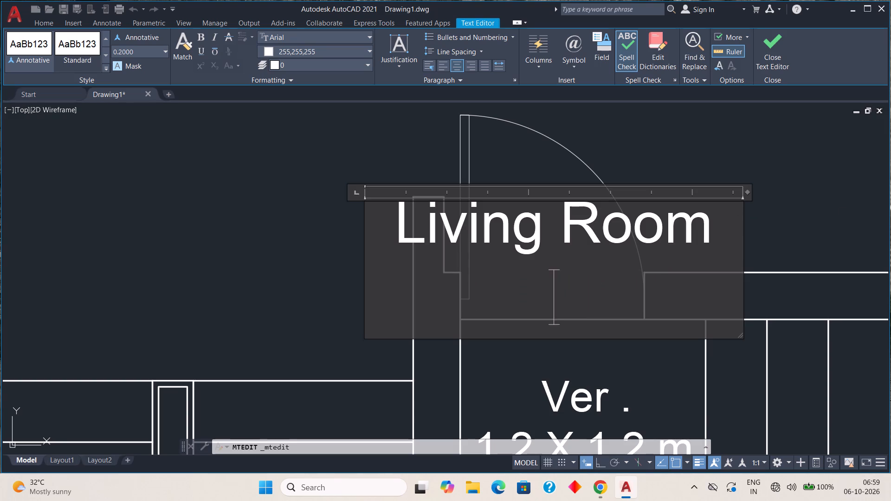
pyautogui.click(723, 225)
pyautogui.press('BackSpace')
pyautogui.press('BackSpace')
pyautogui.press('BackSpace')
pyautogui.press('BackSpace')
pyautogui.press('BackSpace')
pyautogui.press('BackSpace')
pyautogui.press('BackSpace')
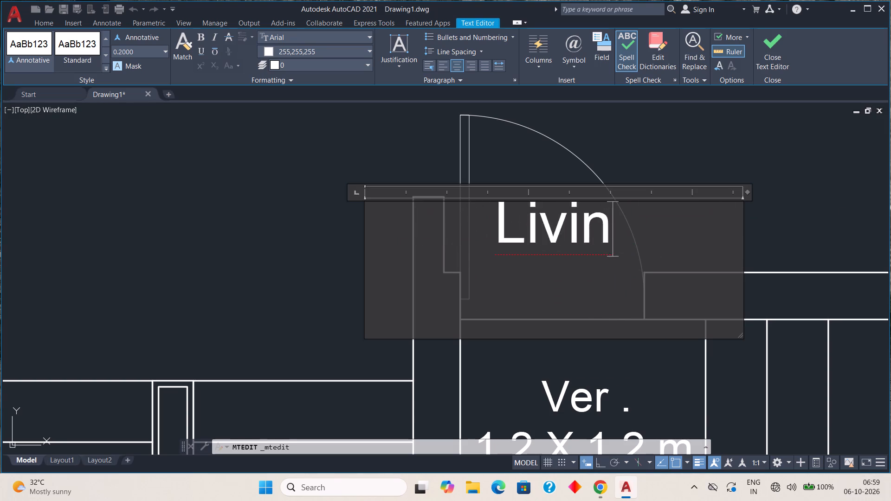
pyautogui.press('BackSpace')
pyautogui.press('BackSpace')
pyautogui.press('BackSpace')
pyautogui.press('BackSpace')
pyautogui.press('BackSpace')
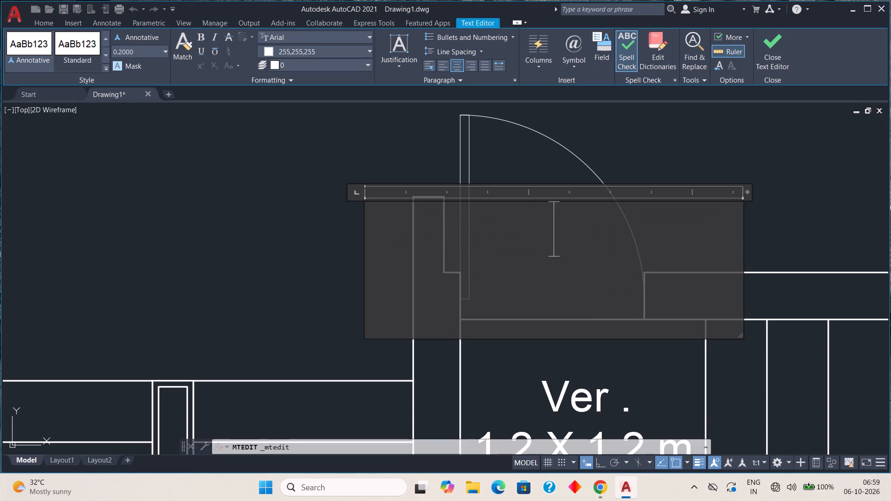
pyautogui.write('D')
pyautogui.press('space')
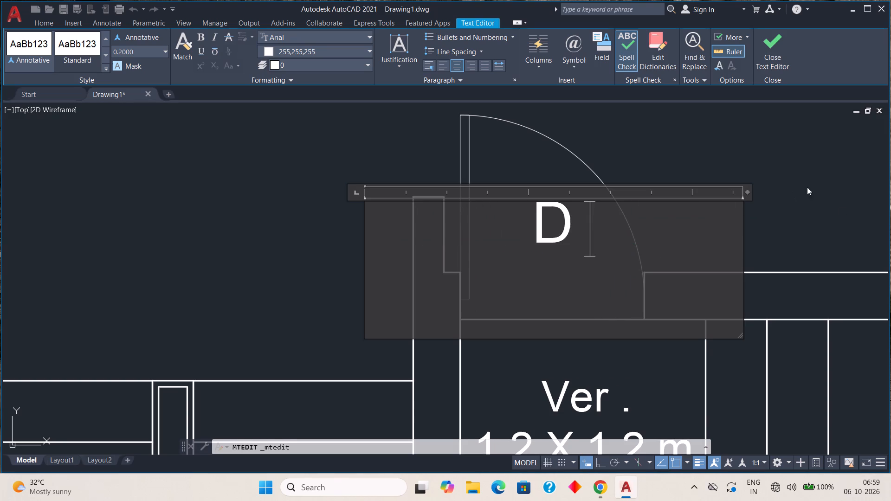
pyautogui.click(872, 197)
# Move the "D" label down by about 0.33 m into the entrance door's wall opening.
pyautogui.scroll(1, 598, 234)
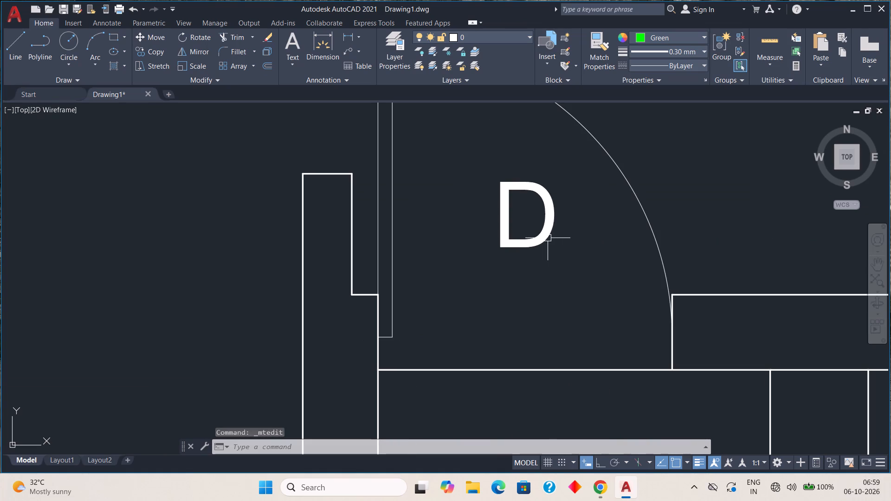
pyautogui.click(536, 237)
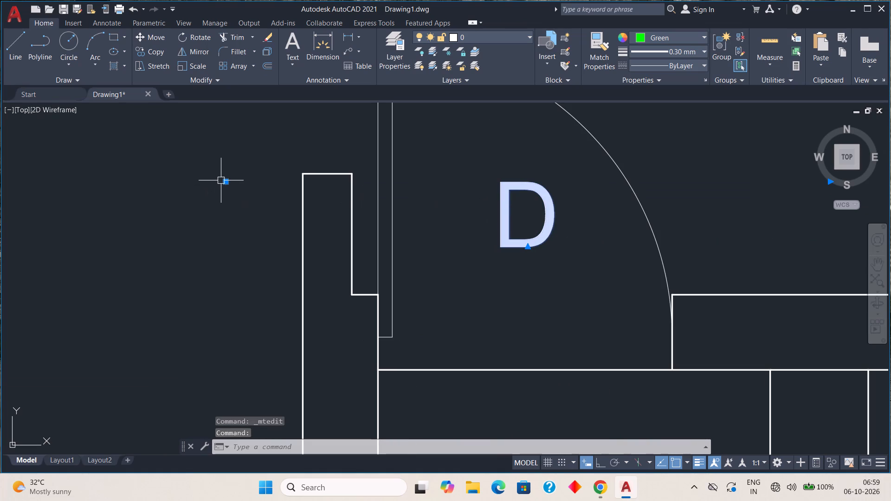
pyautogui.click(224, 181)
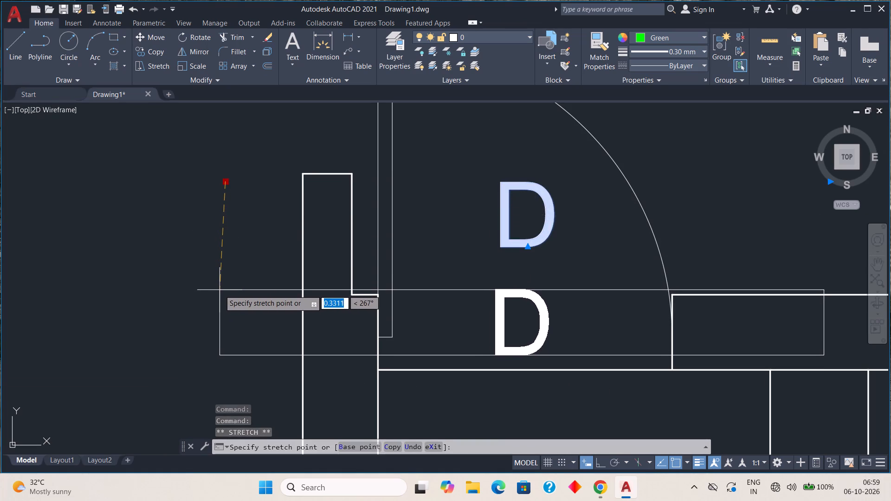
pyautogui.click(219, 288)
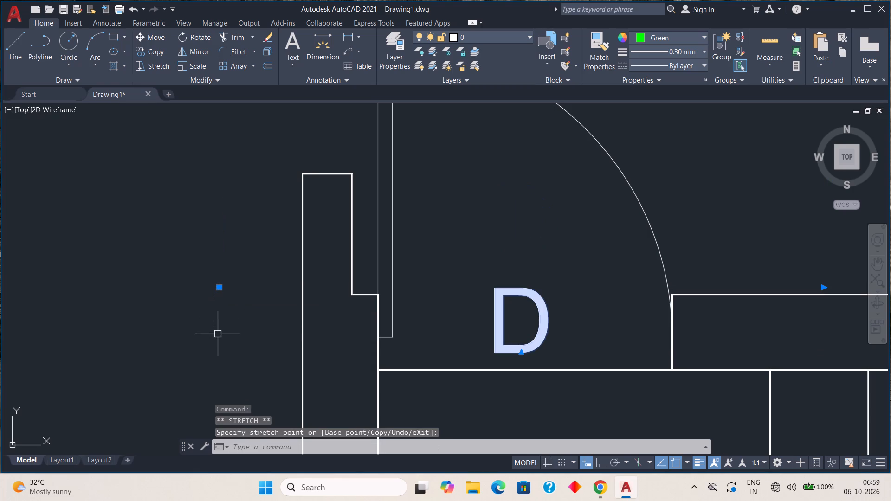
pyautogui.press('Escape')
# Change the entrance door's label to "D1".
pyautogui.scroll(-2, 287, 334)
pyautogui.scroll(-1, 389, 356)
pyautogui.moveTo(396, 362); pyautogui.dragTo(452, 235, button='middle')
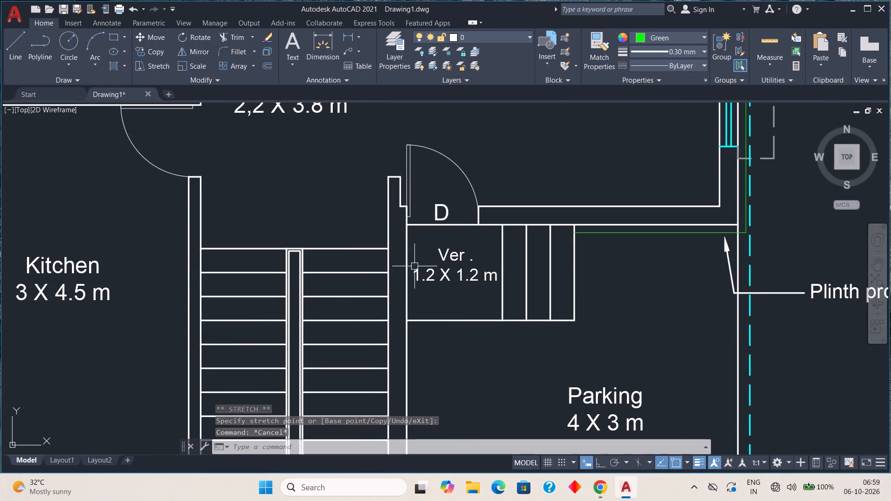
pyautogui.doubleClick(435, 211)
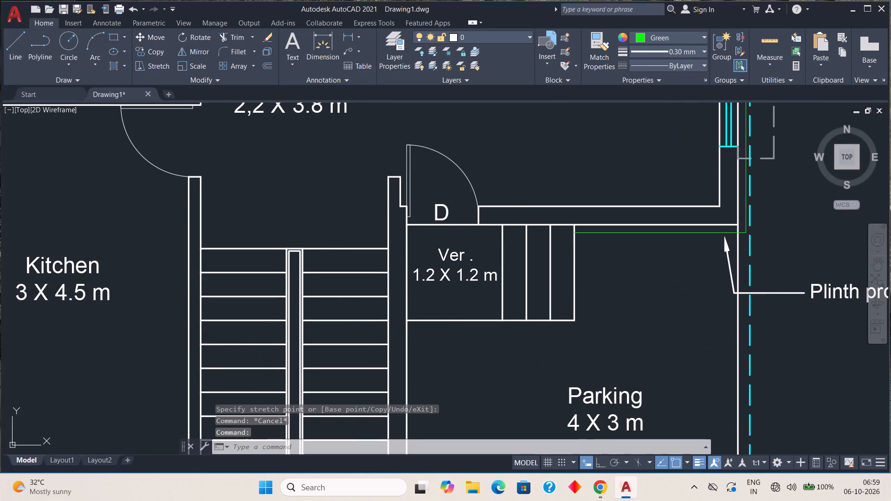
pyautogui.click(453, 214)
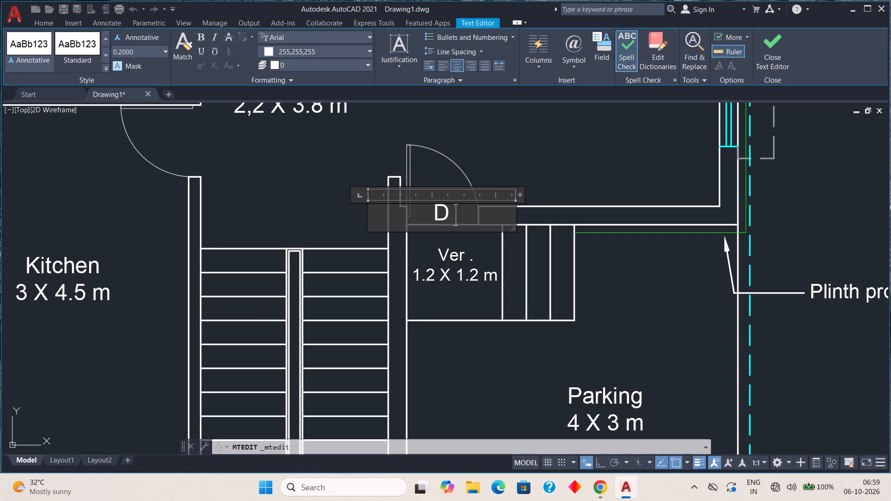
pyautogui.press('1')
pyautogui.press('BackSpace')
pyautogui.press('BackSpace')
pyautogui.press('1')
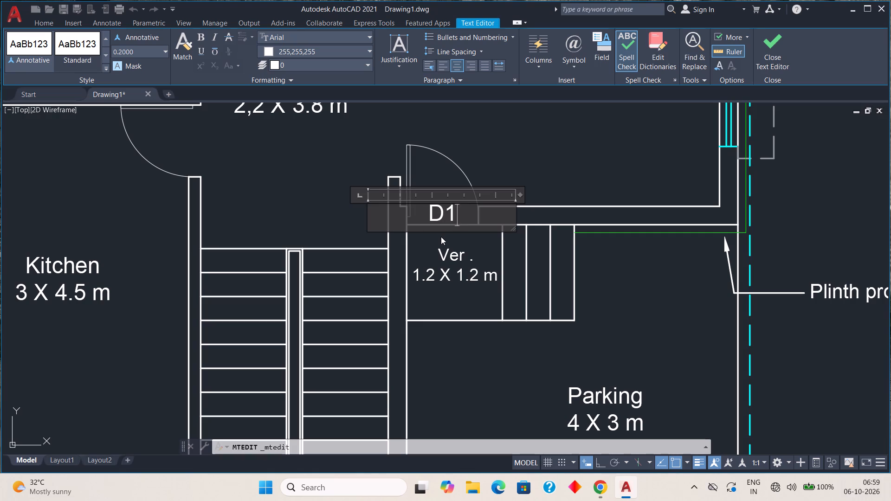
pyautogui.press('space')
pyautogui.click(586, 122)
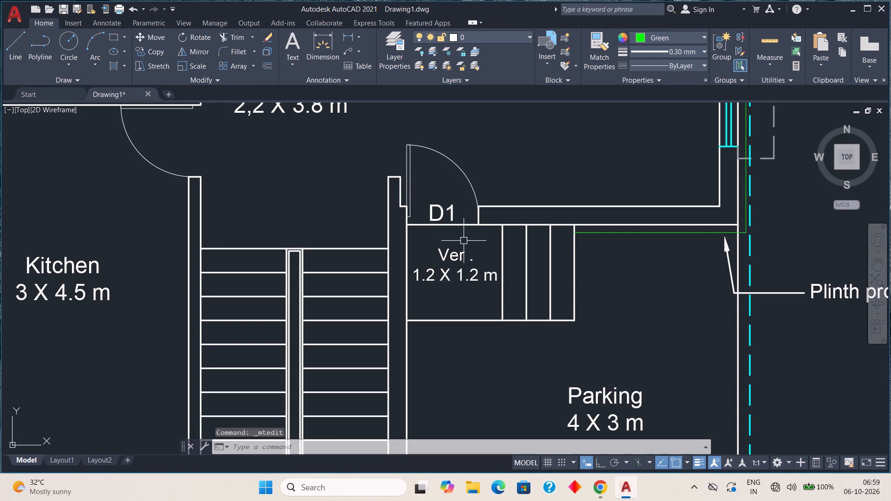
# Copy the entrance door's D1 tag onto the kitchen, bedroom and bath doors, plus two copies beside the W/.C door.
pyautogui.click(447, 212)
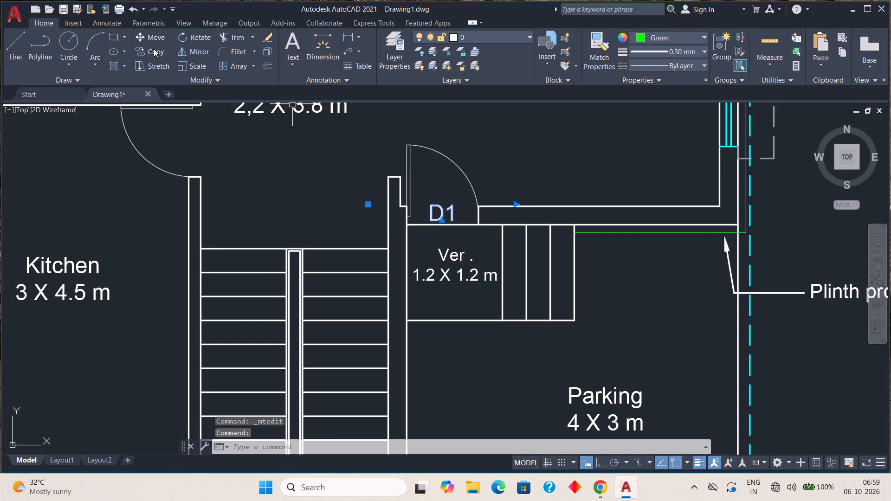
pyautogui.click(154, 49)
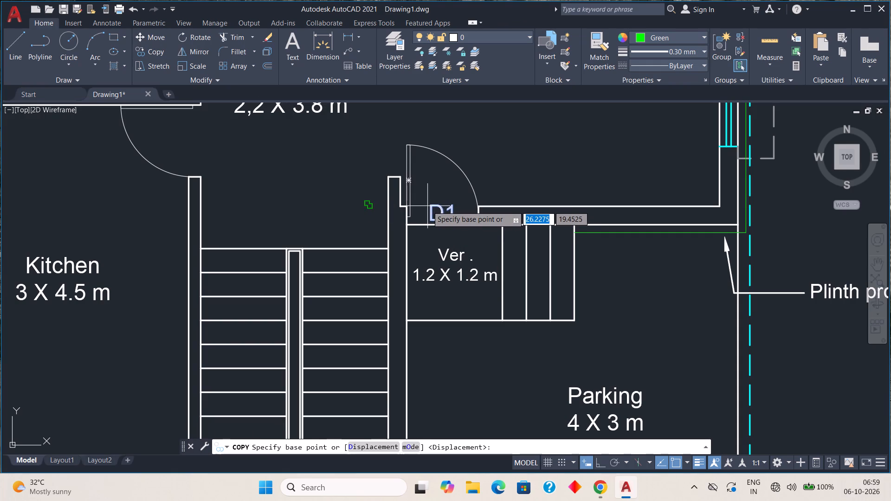
pyautogui.click(432, 206)
pyautogui.scroll(-3, 239, 196)
pyautogui.moveTo(228, 208); pyautogui.dragTo(229, 209, button='middle')
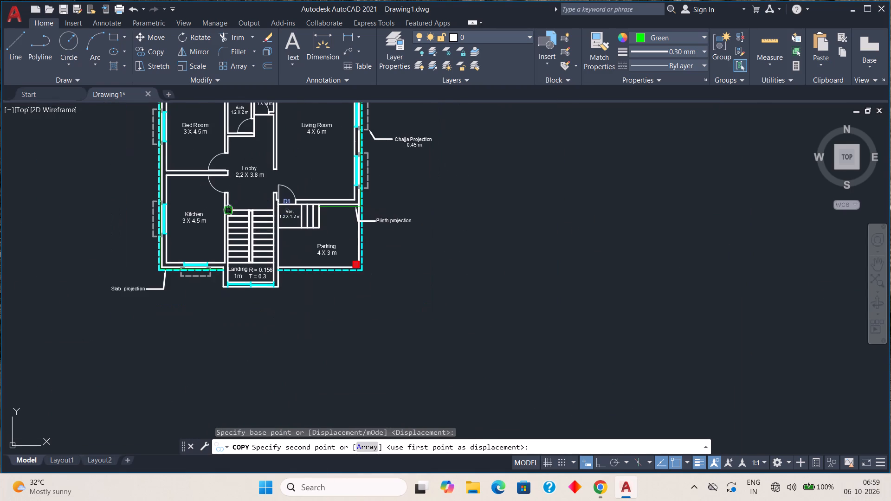
pyautogui.moveTo(229, 209); pyautogui.dragTo(292, 240, button='middle')
pyautogui.scroll(3, 269, 227)
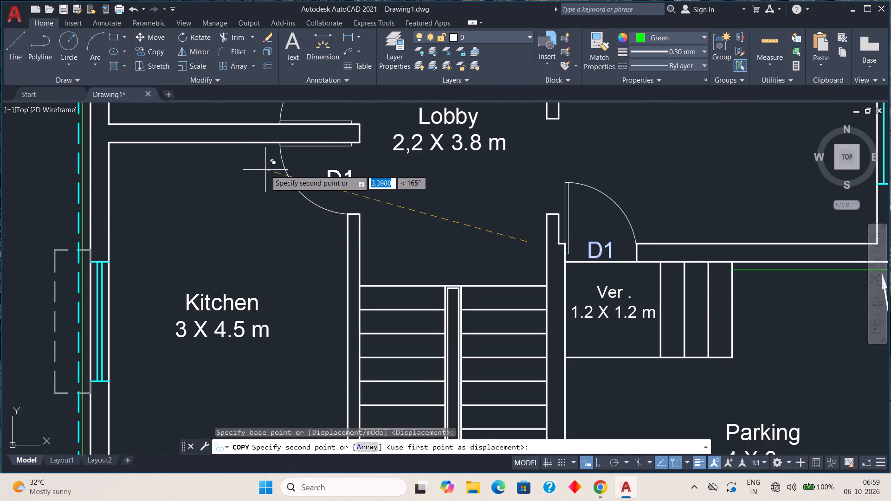
pyautogui.click(267, 167)
pyautogui.moveTo(277, 186); pyautogui.dragTo(251, 283, button='middle')
pyautogui.click(245, 180)
pyautogui.moveTo(394, 186); pyautogui.dragTo(371, 257, button='middle')
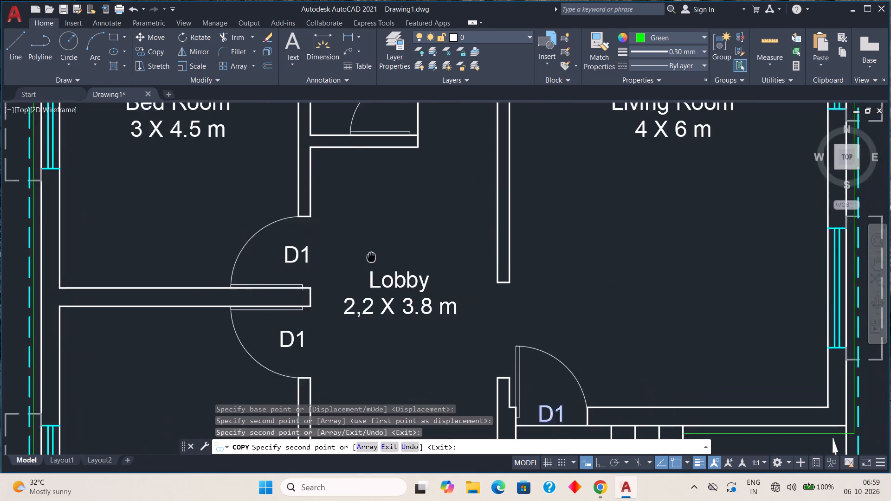
pyautogui.moveTo(371, 257); pyautogui.dragTo(362, 339, button='middle')
pyautogui.click(312, 188)
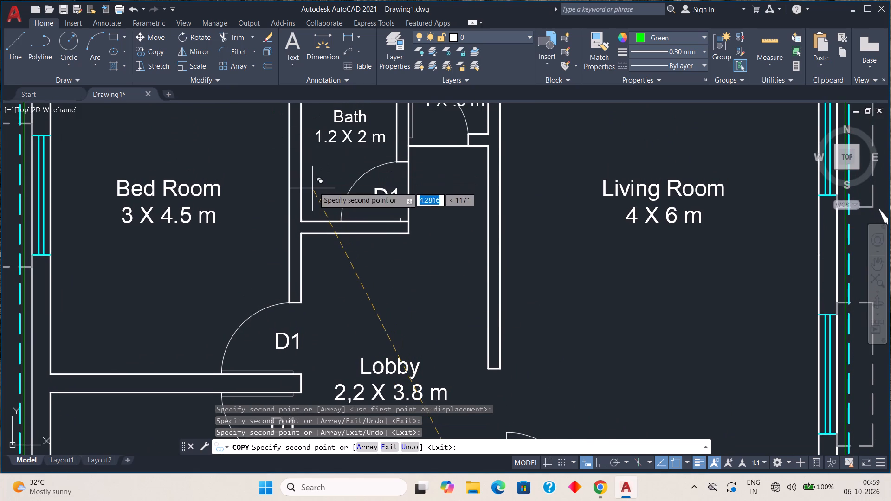
pyautogui.click(366, 128)
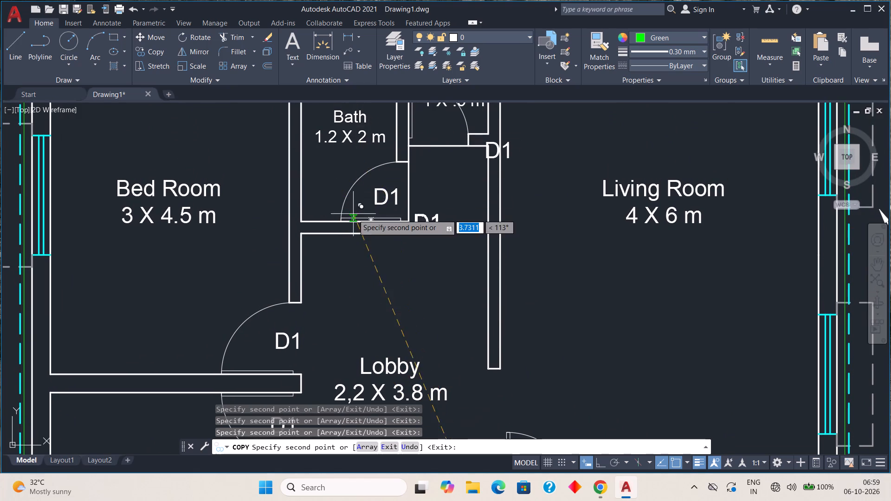
pyautogui.click(371, 122)
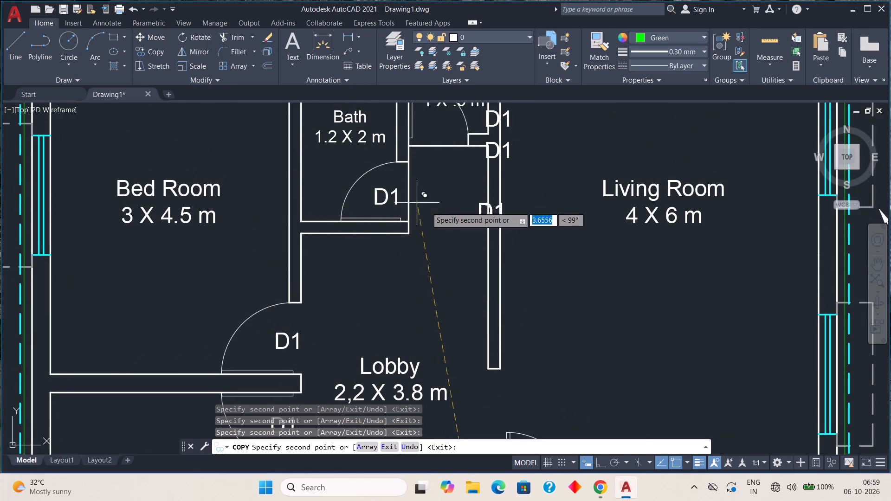
pyautogui.scroll(-1, 491, 225)
pyautogui.press('Escape')
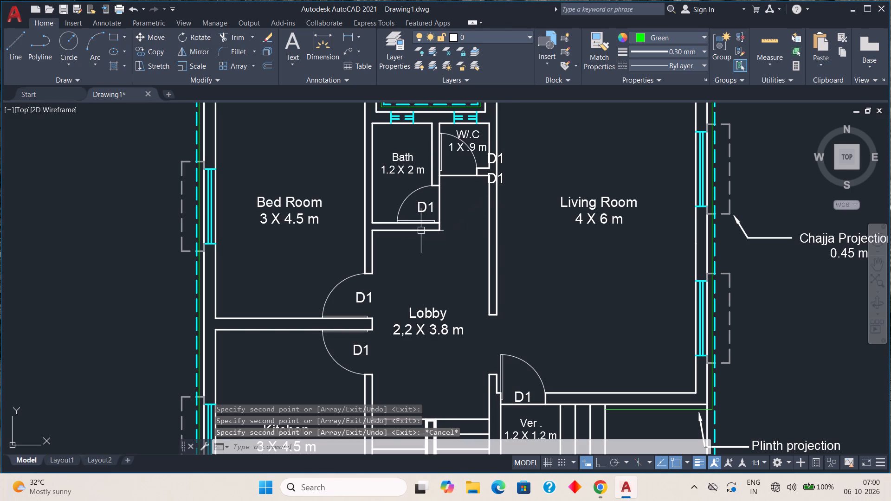
# Rotate the bath door's D1 tag 90° with Ortho on so it reads vertically.
pyautogui.scroll(2, 421, 230)
pyautogui.click(416, 180)
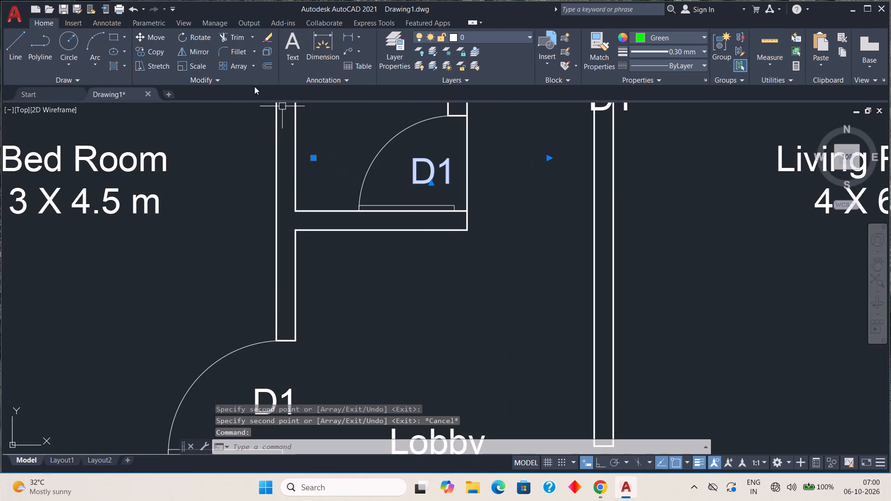
pyautogui.click(183, 37)
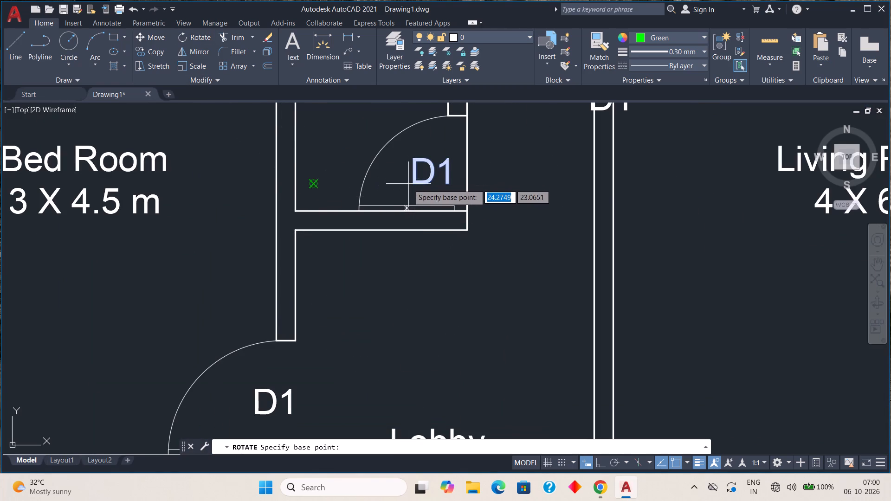
pyautogui.click(414, 183)
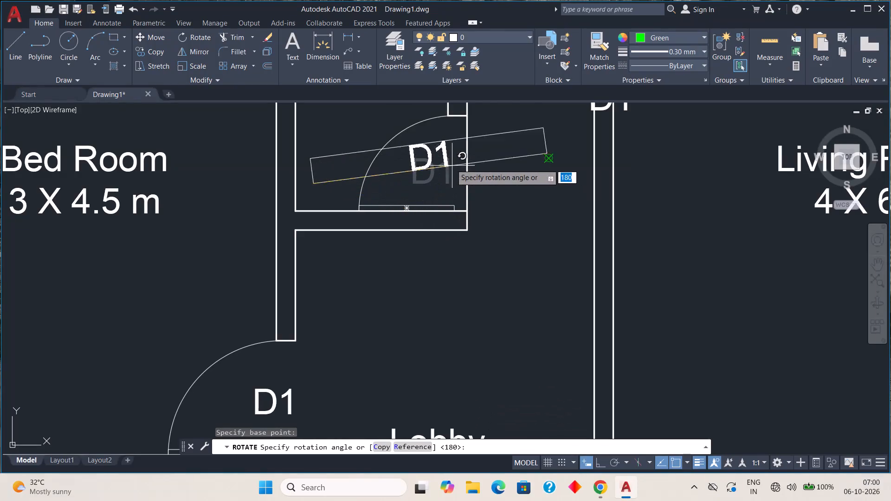
pyautogui.scroll(-2, 328, 144)
pyautogui.moveTo(326, 146); pyautogui.dragTo(325, 147, button='middle')
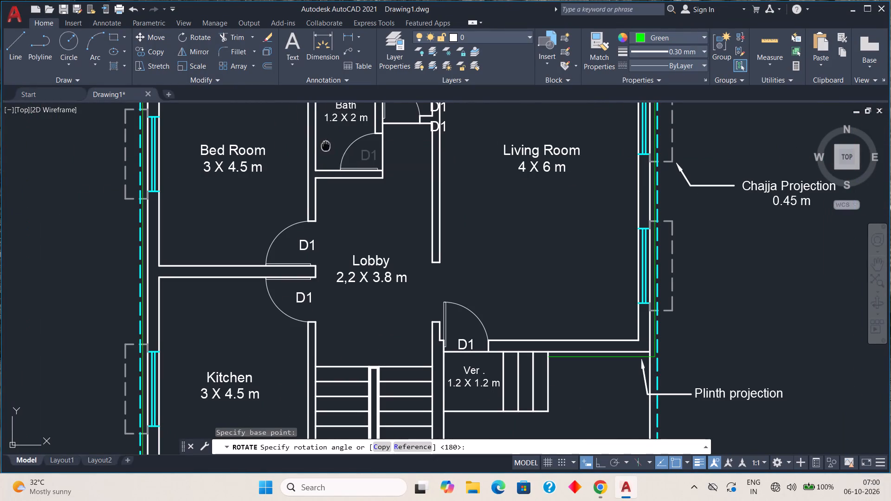
pyautogui.moveTo(325, 147); pyautogui.dragTo(304, 278, button='middle')
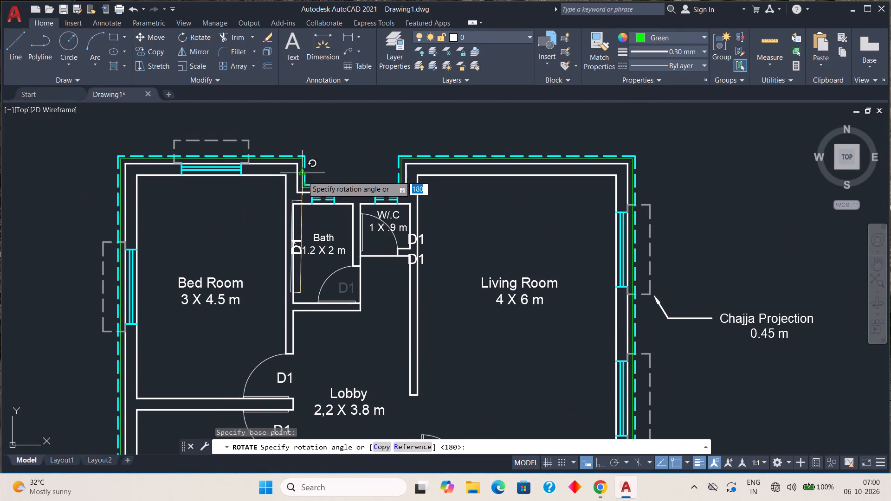
pyautogui.click(596, 460)
pyautogui.click(340, 80)
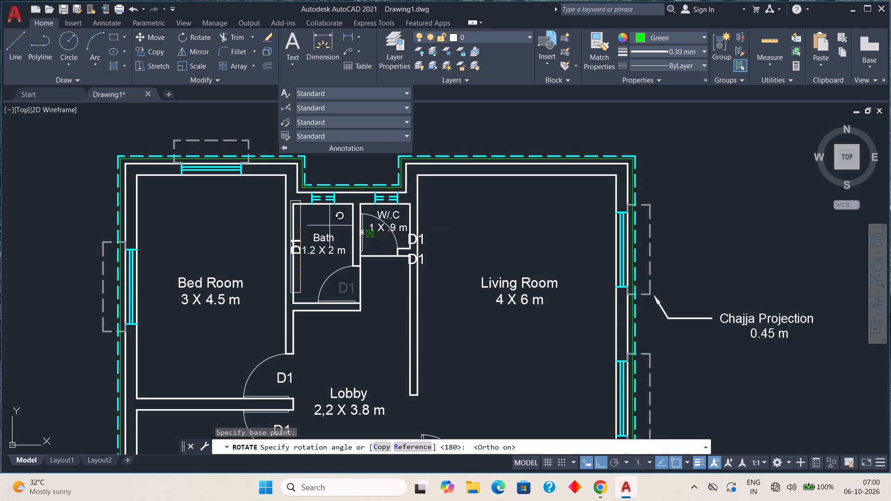
pyautogui.click(310, 125)
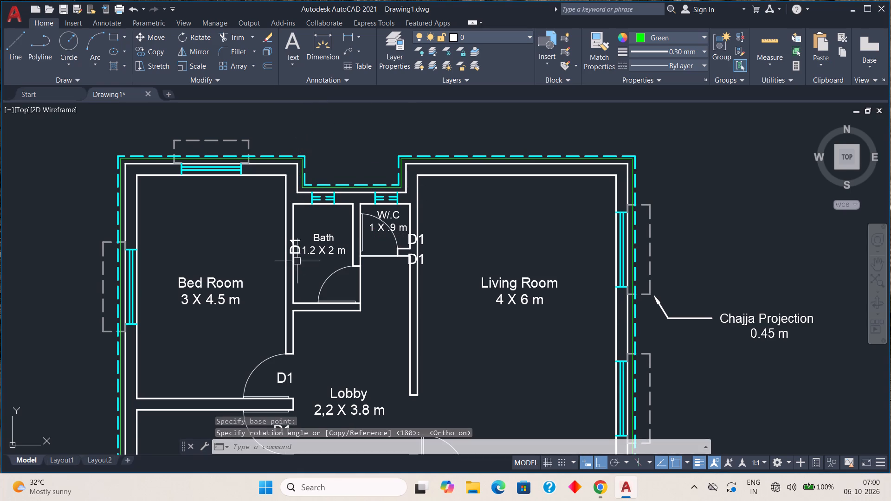
# Move the rotated D1 tag about 1.32 m diagonally into the bath door's opening, with Ortho off.
pyautogui.click(292, 247)
pyautogui.click(291, 293)
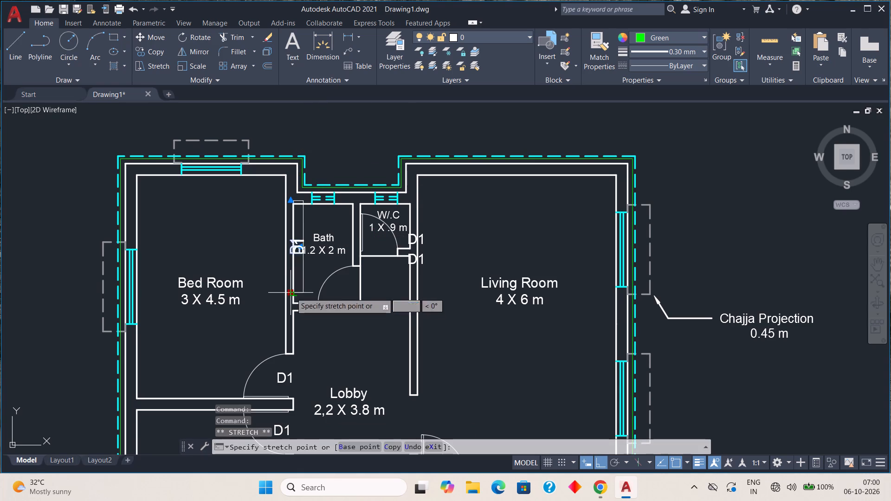
pyautogui.click(598, 464)
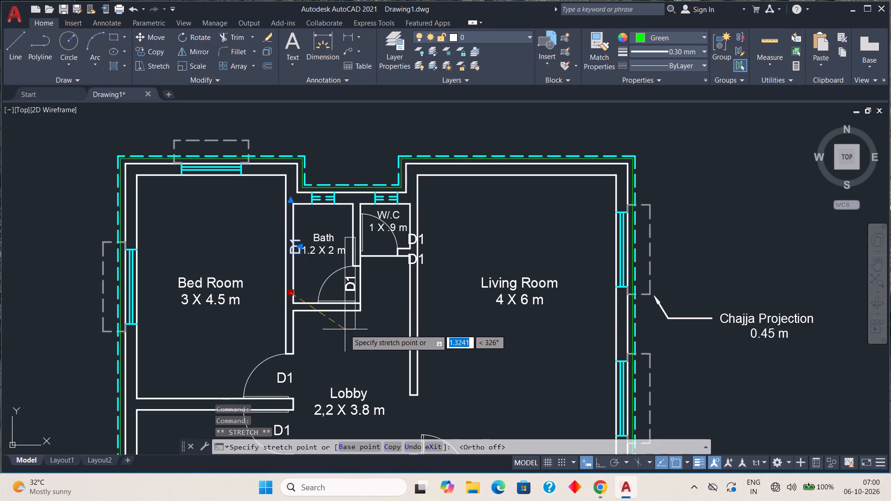
pyautogui.click(345, 329)
pyautogui.press('Escape')
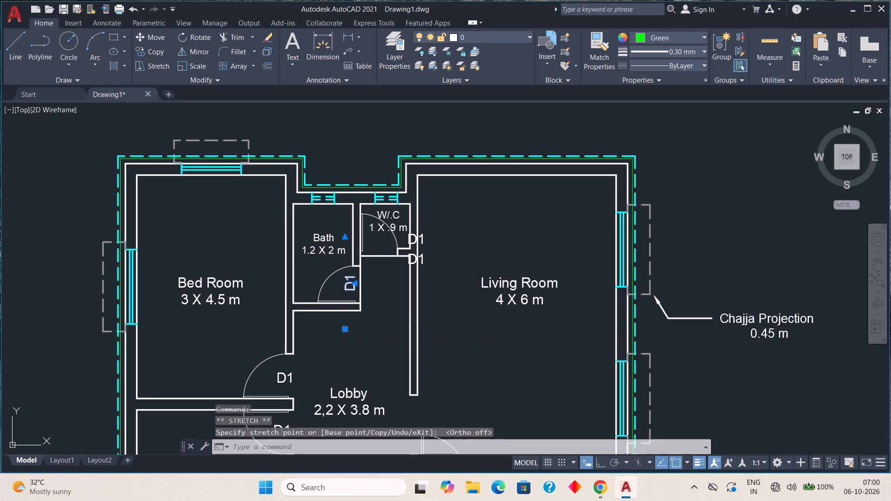
# Delete the horizontal D1 tags at the bedroom and kitchen doors.
pyautogui.moveTo(363, 351); pyautogui.dragTo(362, 278, button='middle')
pyautogui.click(282, 304)
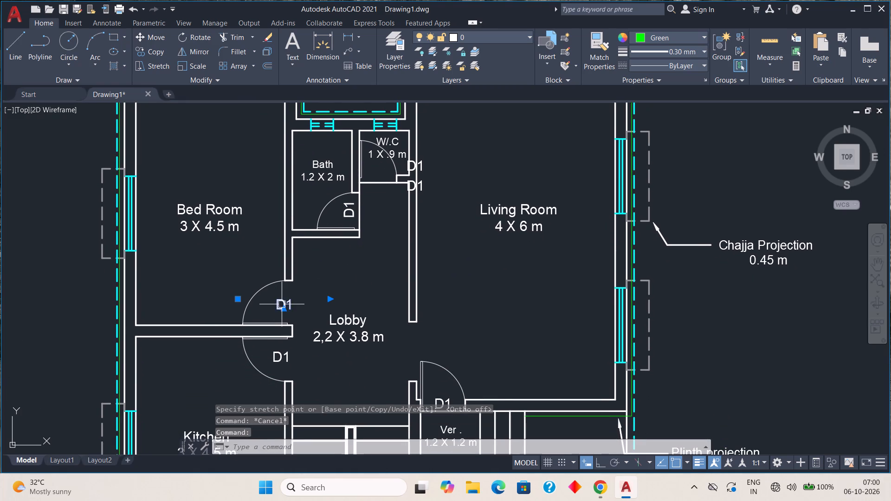
pyautogui.press('Delete')
pyautogui.click(278, 358)
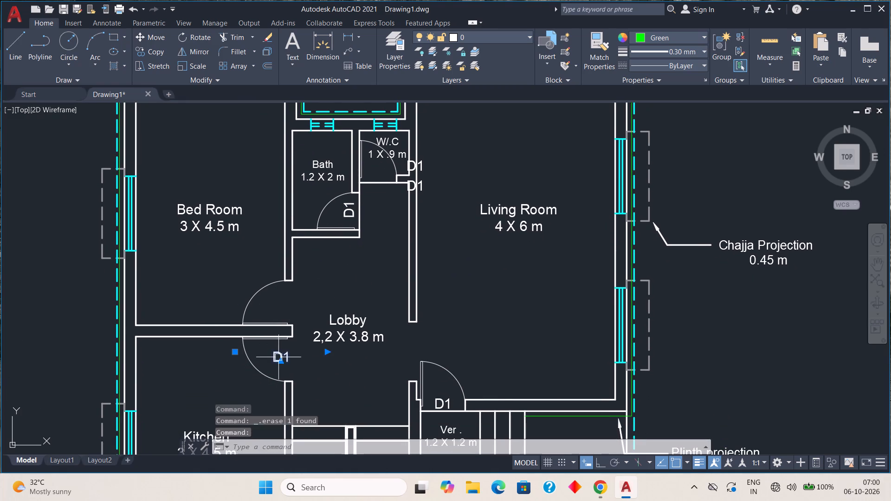
pyautogui.press('Delete')
# Copy the bath door's vertical D1 tag into the bedroom and kitchen door openings, undoing and re-placing the kitchen copy.
pyautogui.click(344, 214)
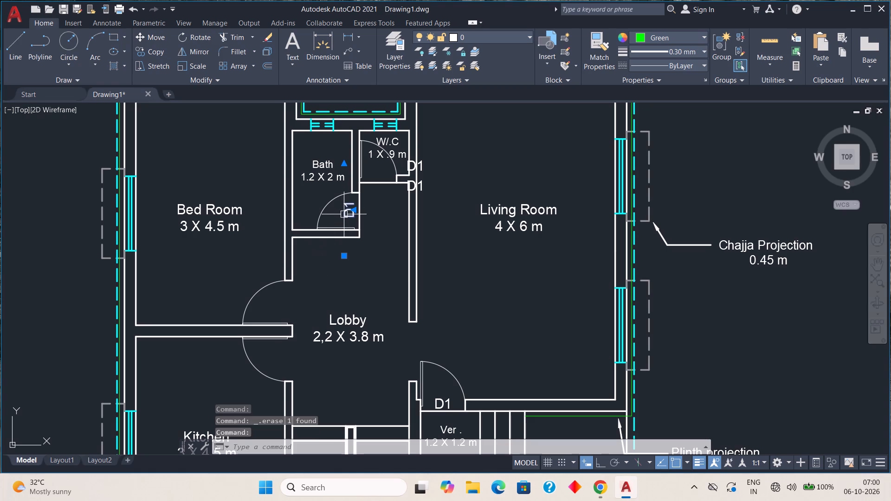
pyautogui.click(154, 48)
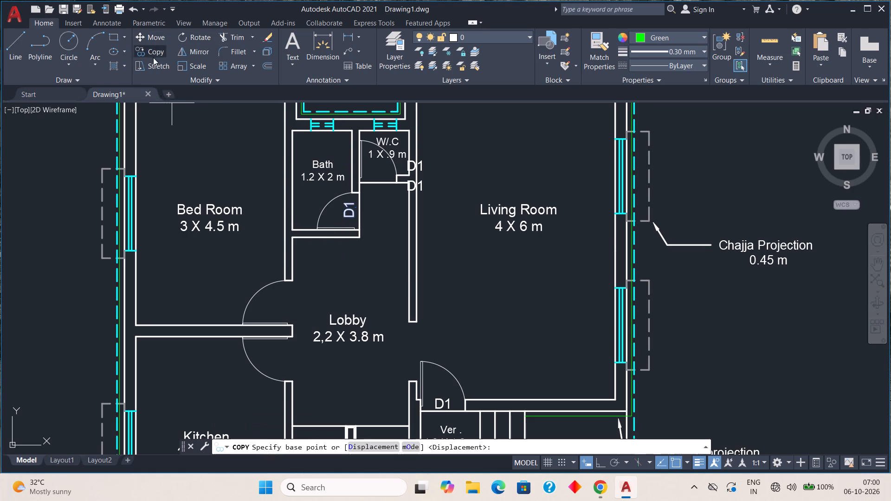
pyautogui.click(346, 212)
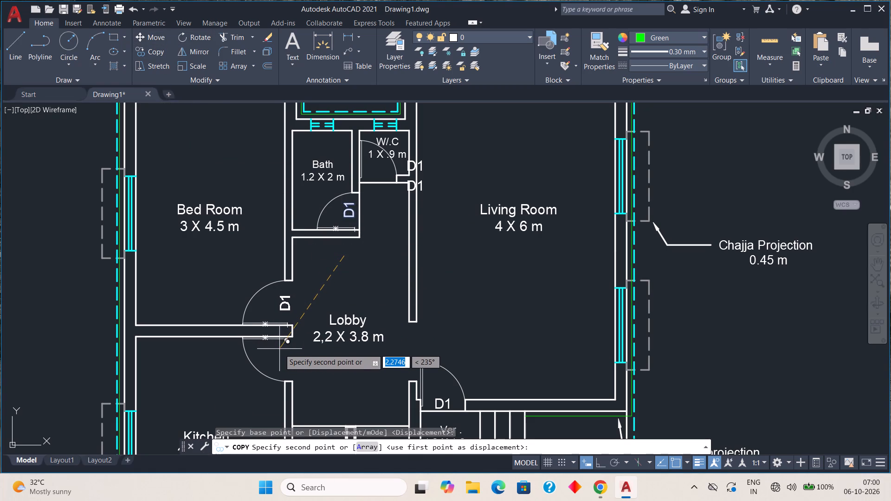
pyautogui.click(280, 349)
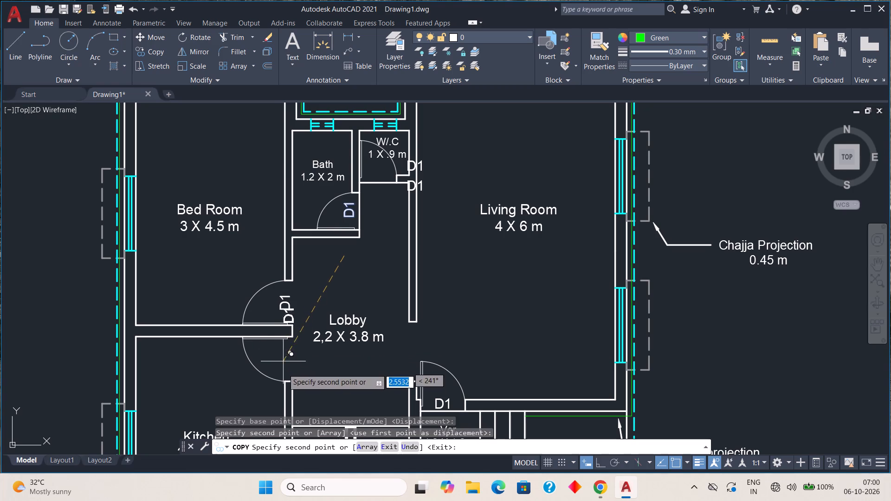
pyautogui.click(281, 405)
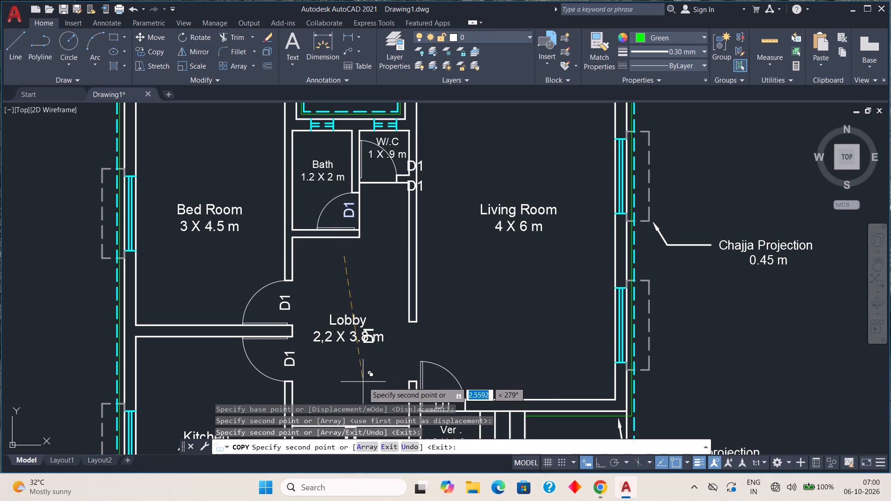
pyautogui.hotkey('ctrl', 'z')
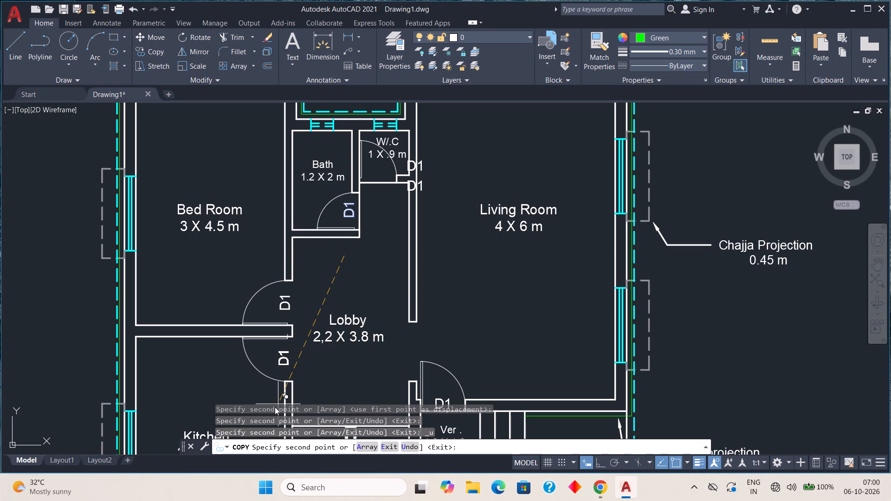
pyautogui.click(275, 409)
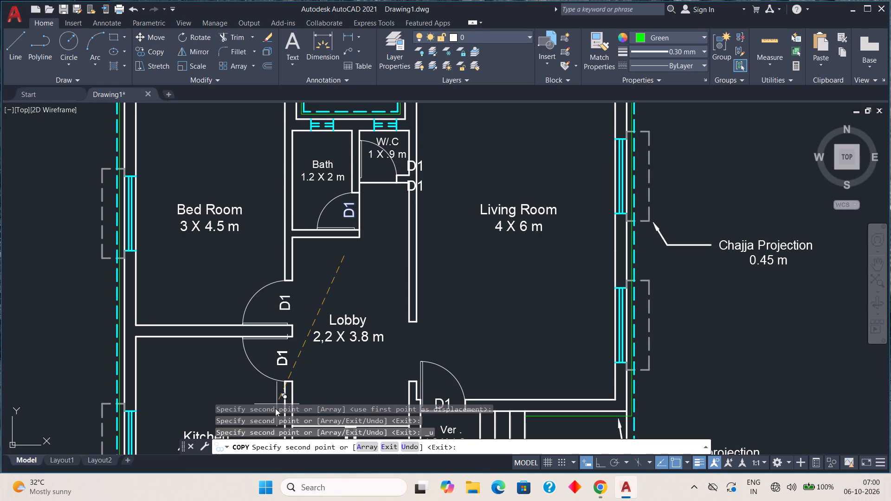
pyautogui.scroll(-1, 270, 395)
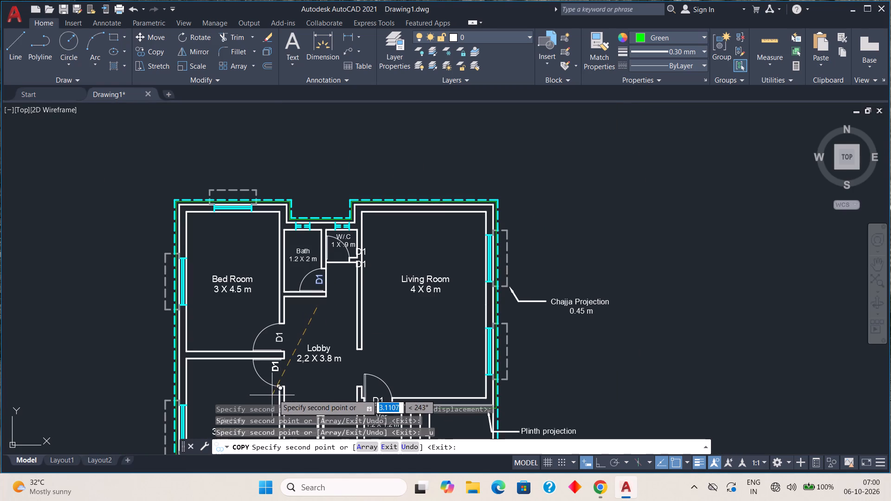
pyautogui.moveTo(274, 387); pyautogui.dragTo(291, 289, button='middle')
pyautogui.scroll(2, 291, 314)
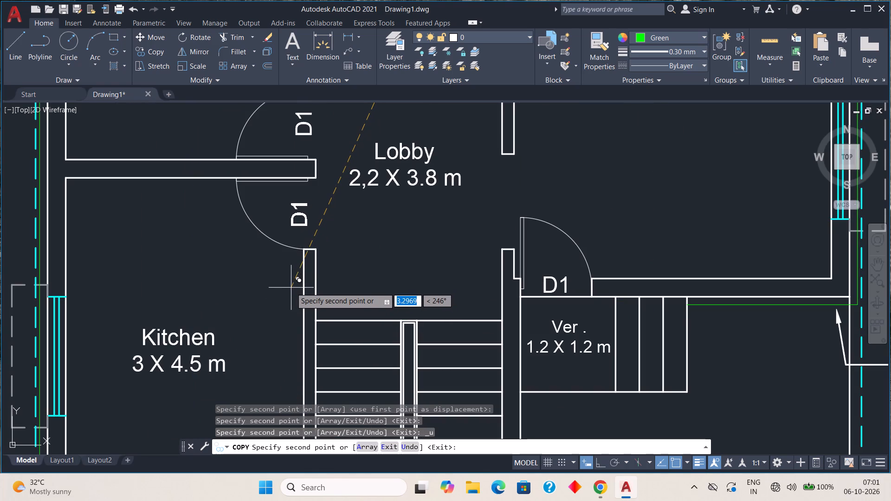
pyautogui.click(294, 287)
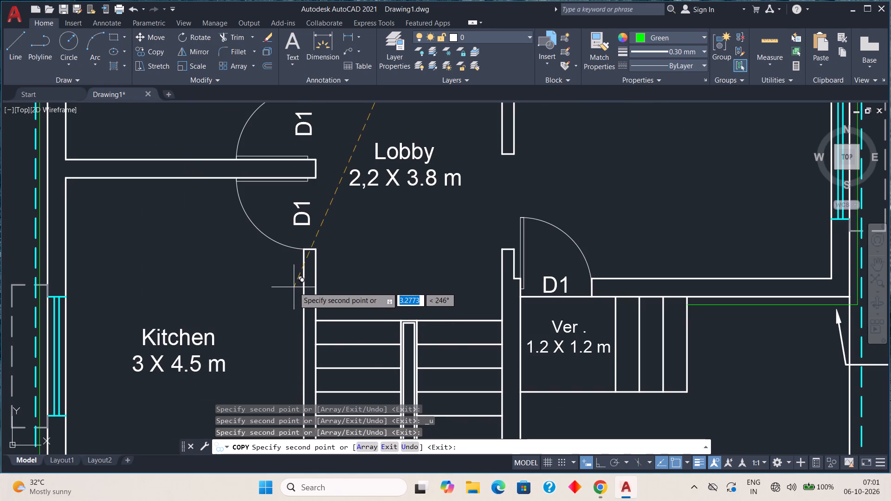
pyautogui.press('Escape')
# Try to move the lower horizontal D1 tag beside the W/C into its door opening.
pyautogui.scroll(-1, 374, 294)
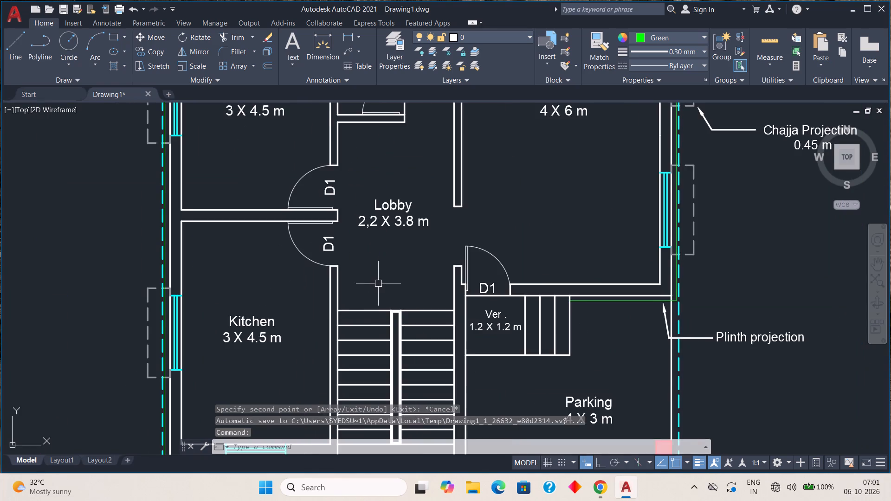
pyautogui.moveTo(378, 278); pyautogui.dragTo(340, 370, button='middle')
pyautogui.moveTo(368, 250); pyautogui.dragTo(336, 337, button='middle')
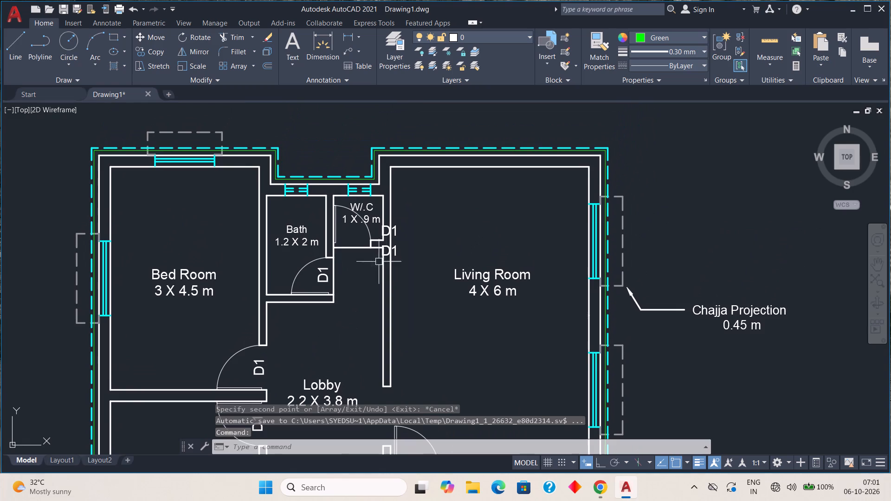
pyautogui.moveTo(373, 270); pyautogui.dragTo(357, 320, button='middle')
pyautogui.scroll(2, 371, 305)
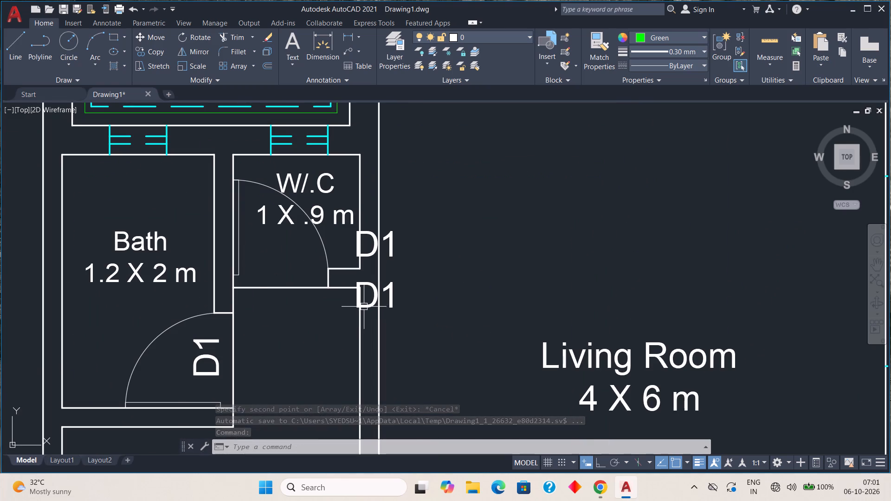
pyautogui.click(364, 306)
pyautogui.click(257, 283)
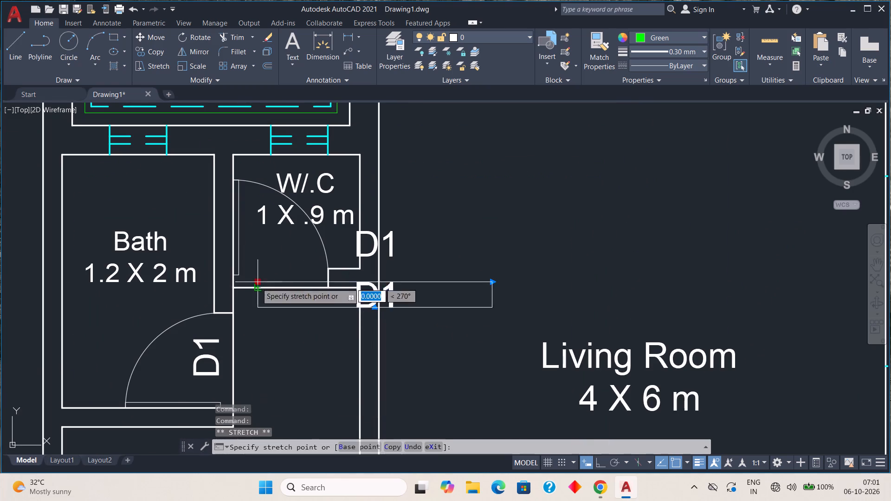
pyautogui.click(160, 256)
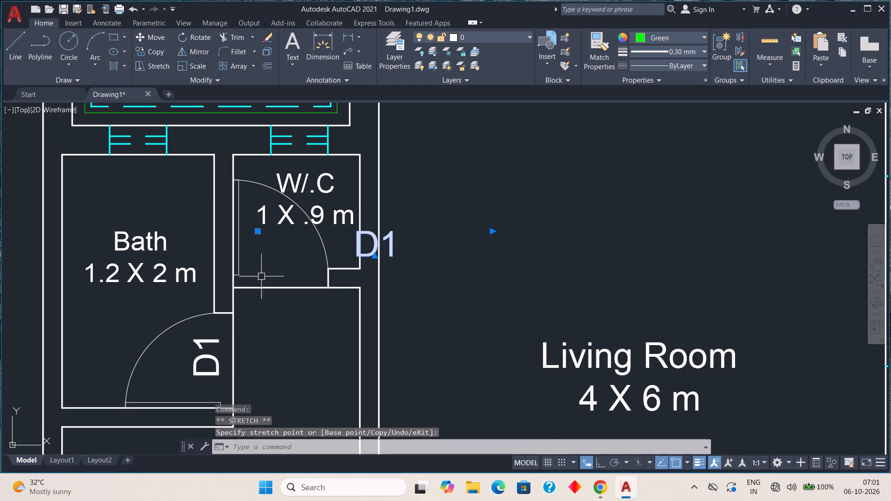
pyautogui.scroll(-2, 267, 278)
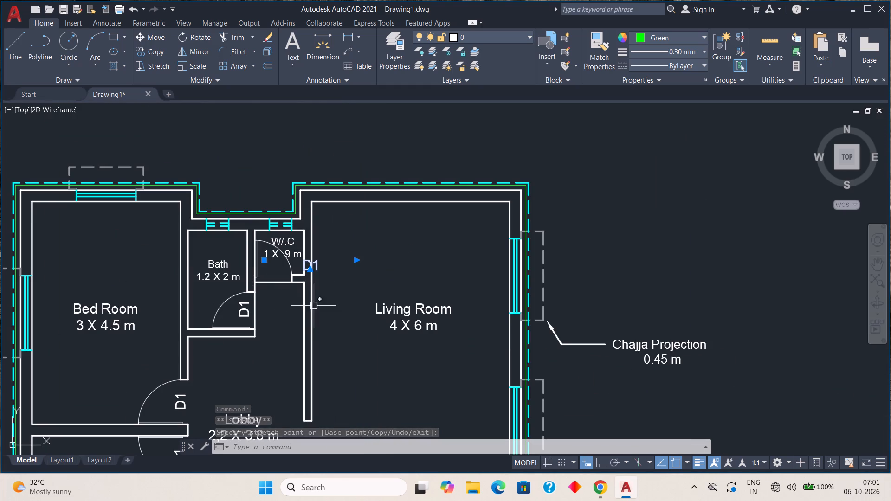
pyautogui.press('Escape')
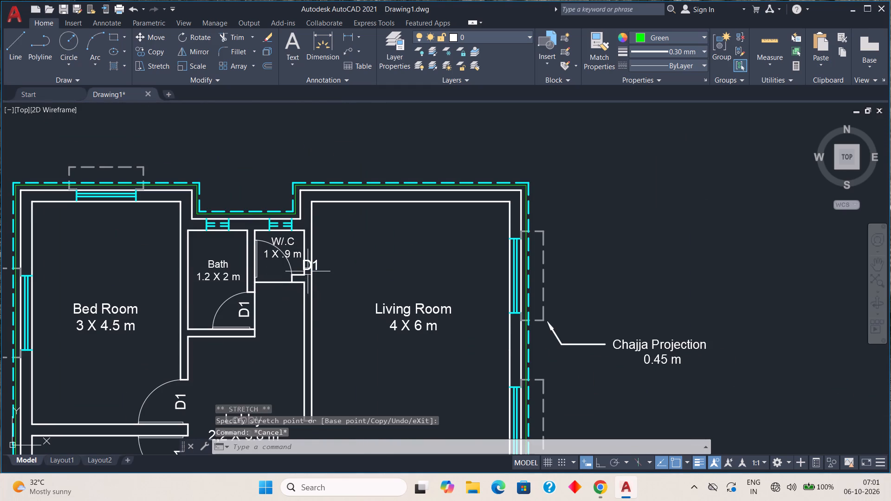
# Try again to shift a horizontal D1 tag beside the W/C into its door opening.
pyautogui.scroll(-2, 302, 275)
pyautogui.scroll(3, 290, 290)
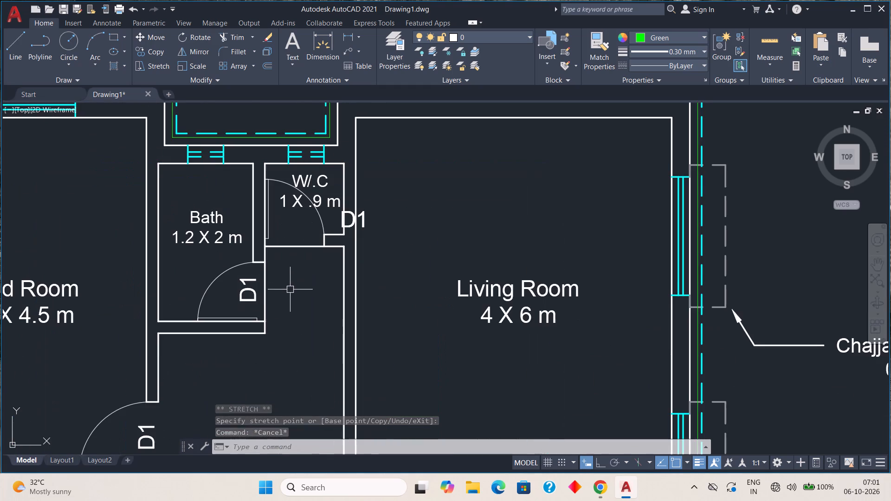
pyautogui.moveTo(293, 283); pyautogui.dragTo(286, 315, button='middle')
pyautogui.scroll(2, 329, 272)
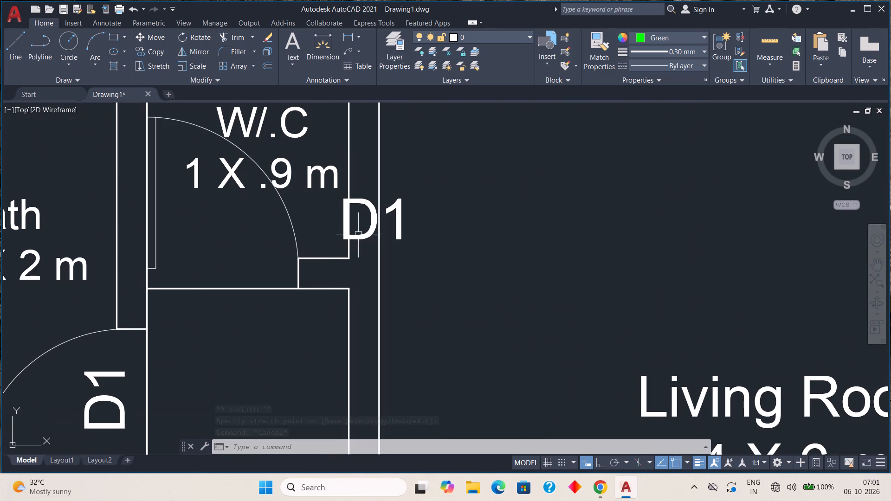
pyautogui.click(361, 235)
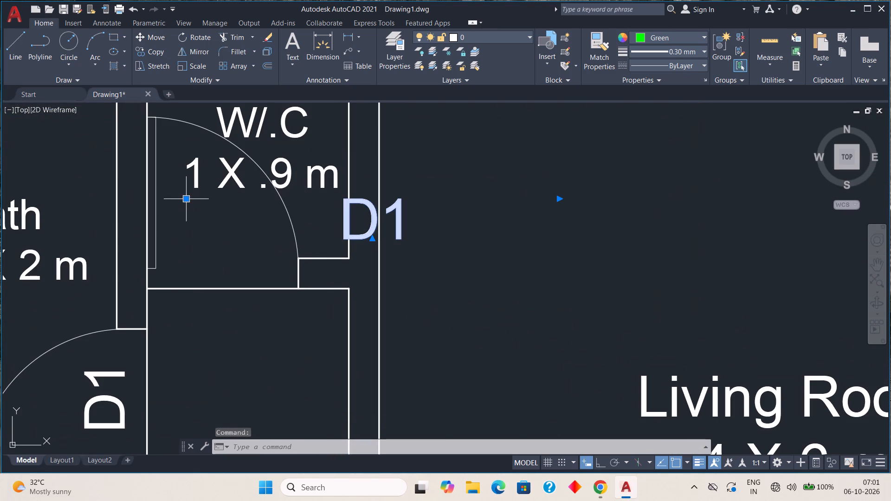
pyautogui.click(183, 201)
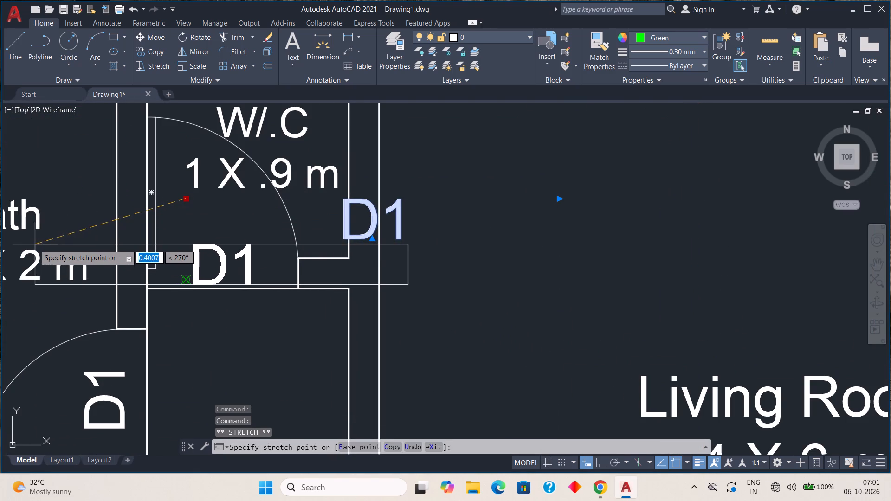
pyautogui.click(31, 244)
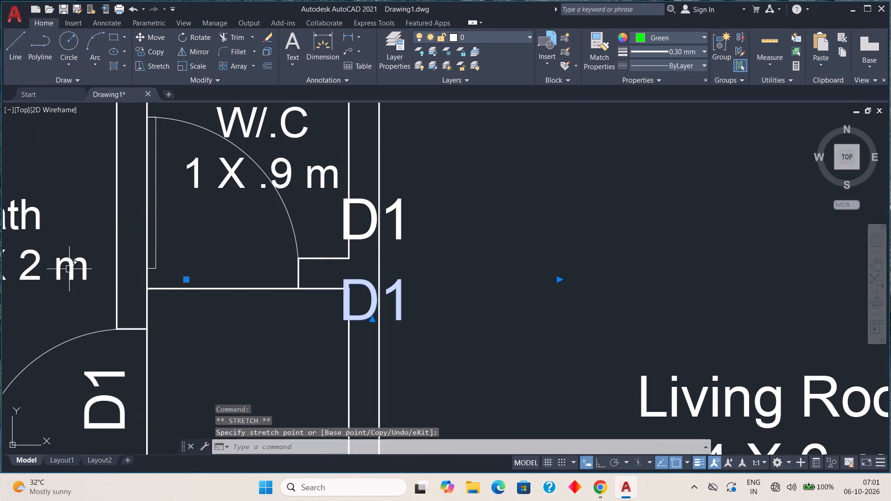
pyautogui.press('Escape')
# Delete the two horizontal D1 tags beside the W/C door.
pyautogui.click(370, 314)
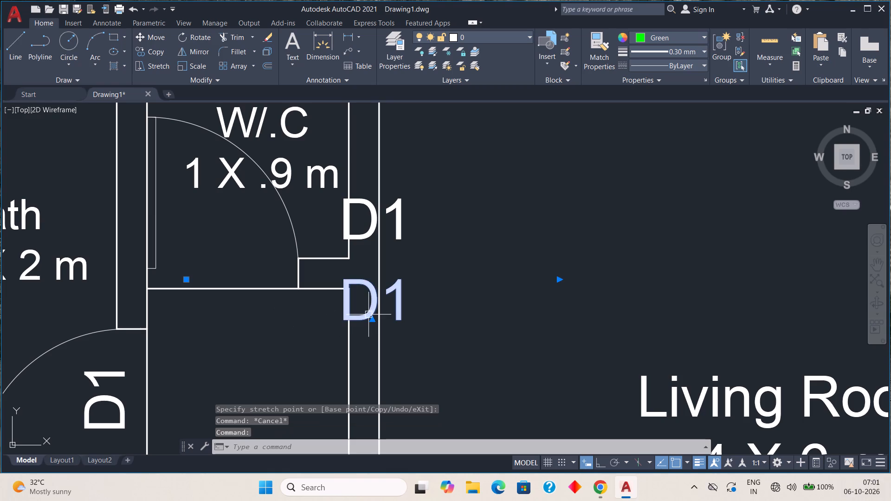
pyautogui.press('Delete')
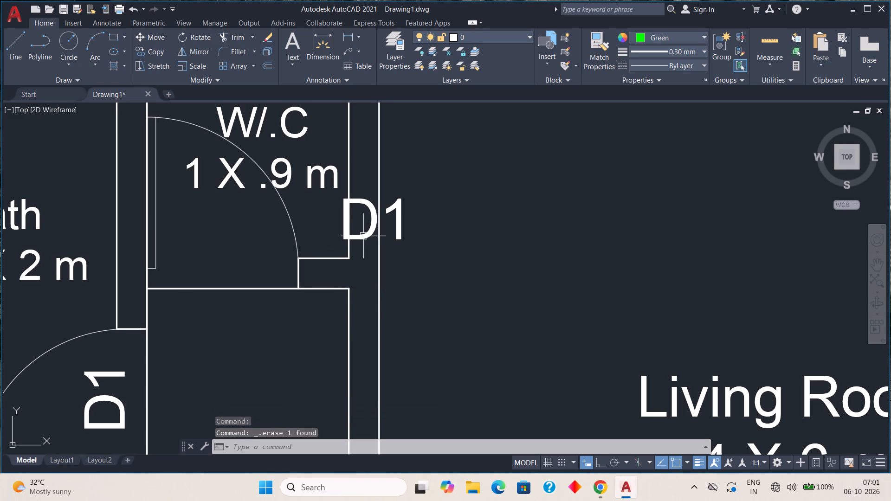
pyautogui.click(363, 236)
pyautogui.press('Delete')
# Copy the Ver. 1.2 X 1.2 m label about 5.6 m up the plan into the living room, near the W/C.
pyautogui.scroll(-3, 355, 244)
pyautogui.moveTo(360, 319); pyautogui.dragTo(356, 298, button='middle')
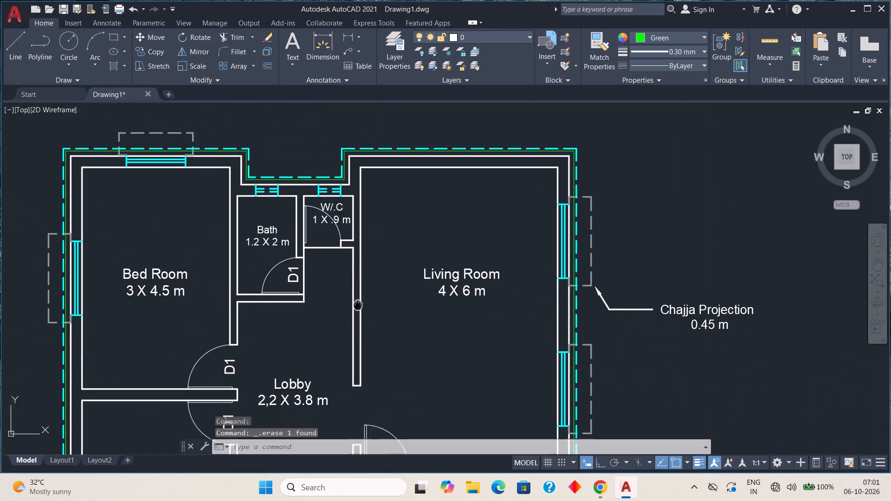
pyautogui.moveTo(356, 298); pyautogui.dragTo(360, 167, button='middle')
pyautogui.moveTo(369, 270); pyautogui.dragTo(352, 161, button='middle')
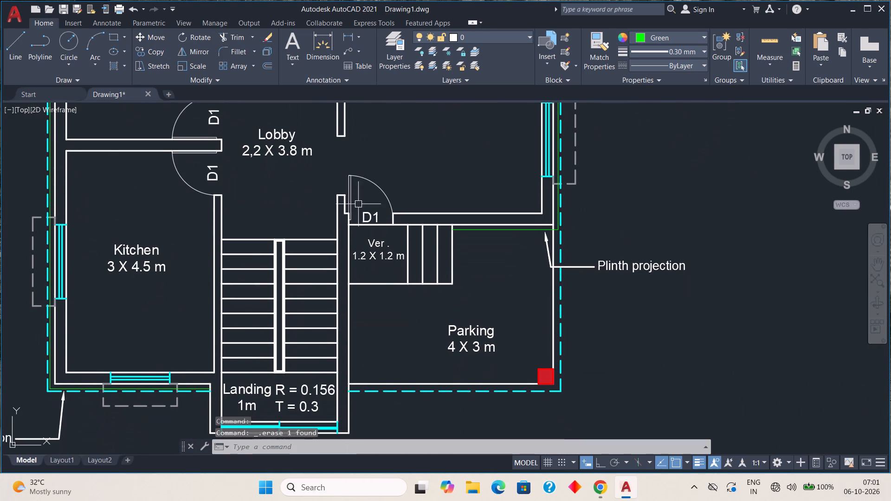
pyautogui.click(369, 244)
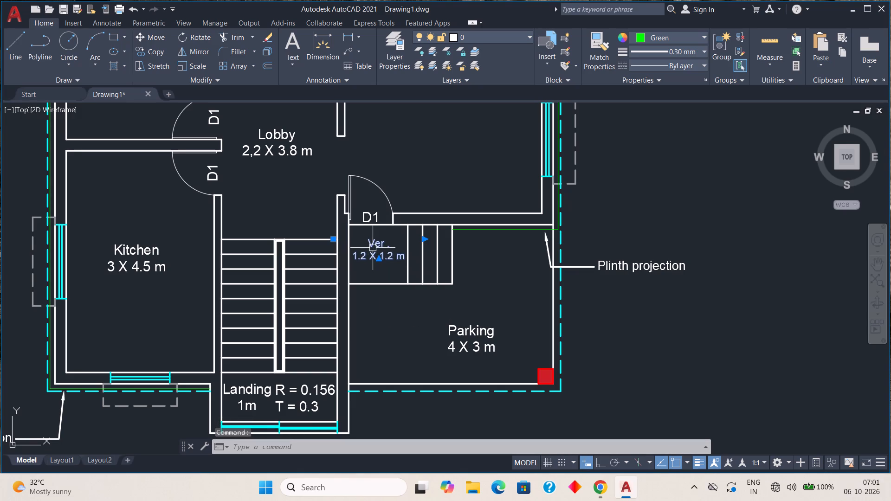
pyautogui.click(144, 47)
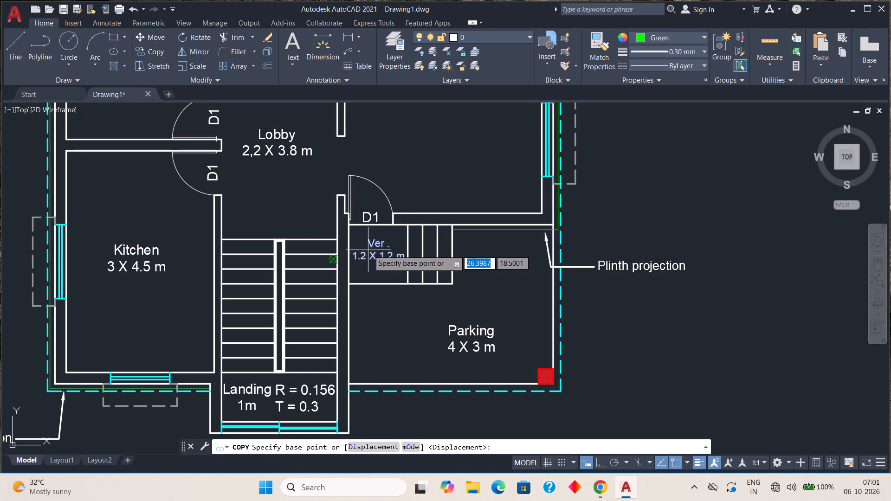
pyautogui.click(369, 250)
pyautogui.scroll(-1, 235, 180)
pyautogui.moveTo(238, 172); pyautogui.dragTo(219, 289, button='middle')
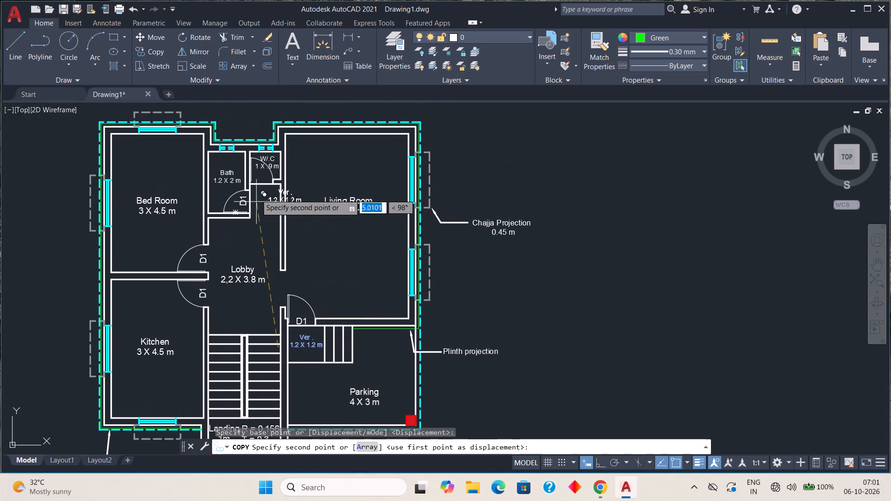
pyautogui.moveTo(249, 201); pyautogui.dragTo(238, 232, button='middle')
pyautogui.click(287, 206)
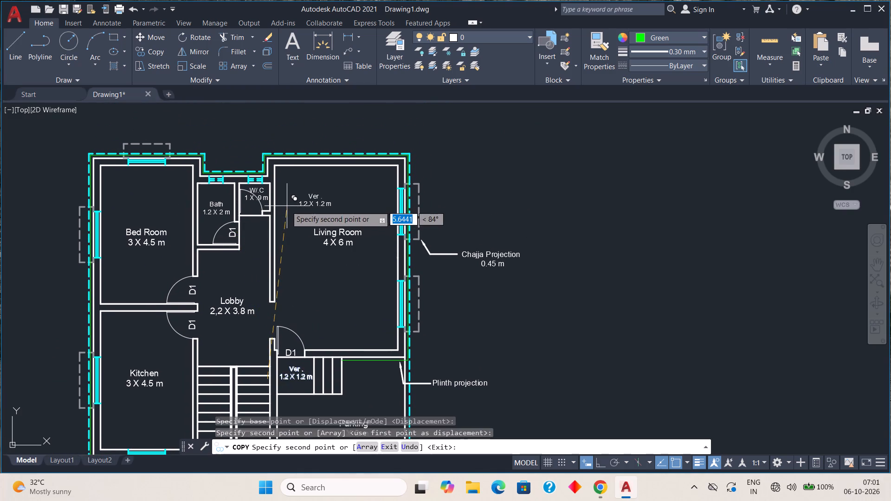
pyautogui.press('Escape')
# Replace the copied Ver. label's two lines of text with D2.
pyautogui.doubleClick(316, 201)
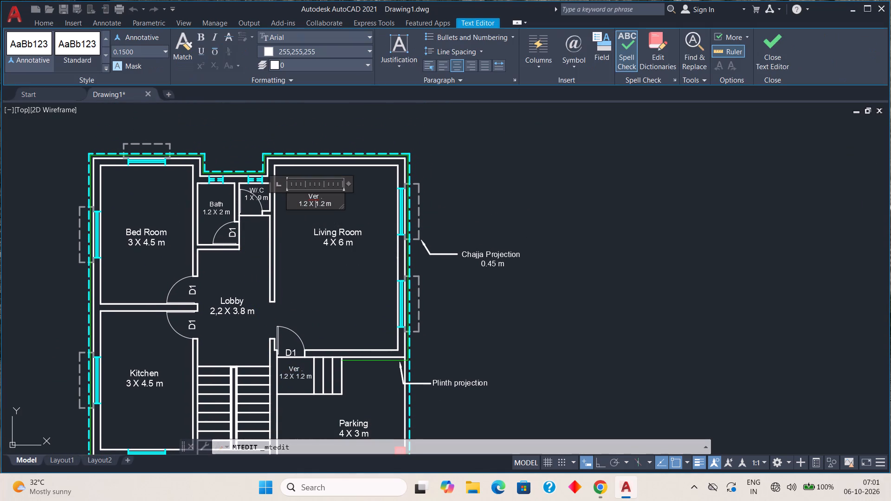
pyautogui.click(332, 201)
pyautogui.press('BackSpace')
pyautogui.press('BackSpace')
pyautogui.press('BackSpace')
pyautogui.press('BackSpace')
pyautogui.press('BackSpace')
pyautogui.press('BackSpace')
pyautogui.press('BackSpace')
pyautogui.press('BackSpace')
pyautogui.press('BackSpace')
pyautogui.press('BackSpace')
pyautogui.press('BackSpace')
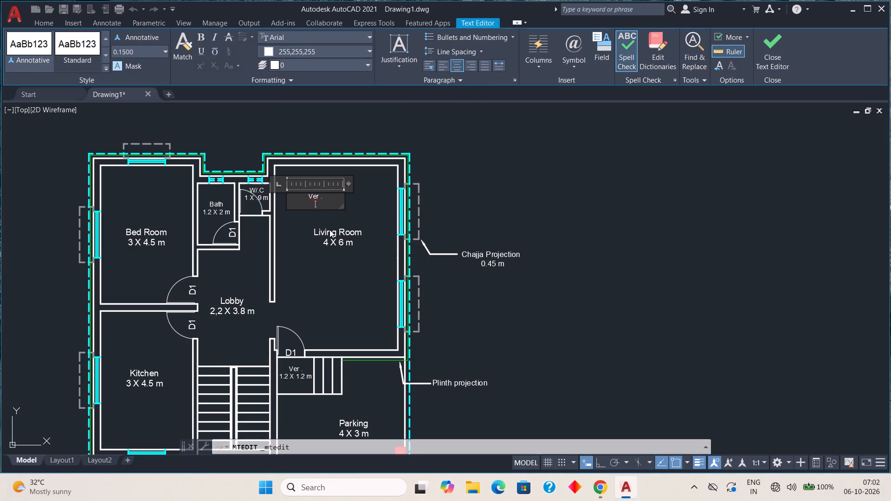
pyautogui.click(332, 199)
pyautogui.press('BackSpace')
pyautogui.press('BackSpace')
pyautogui.press('BackSpace')
pyautogui.press('BackSpace')
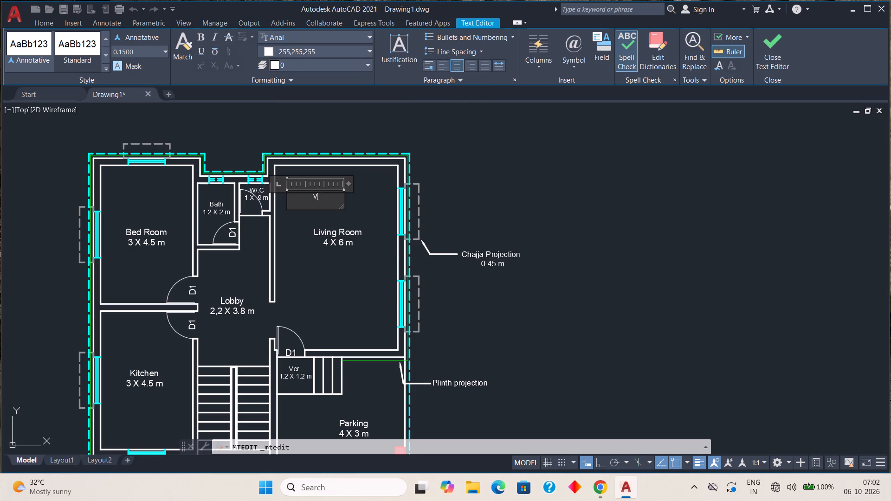
pyautogui.press('BackSpace')
pyautogui.write('D 2')
pyautogui.press('BackSpace')
pyautogui.press('2')
pyautogui.press('BackSpace')
pyautogui.press('BackSpace')
pyautogui.press('2')
pyautogui.click(482, 196)
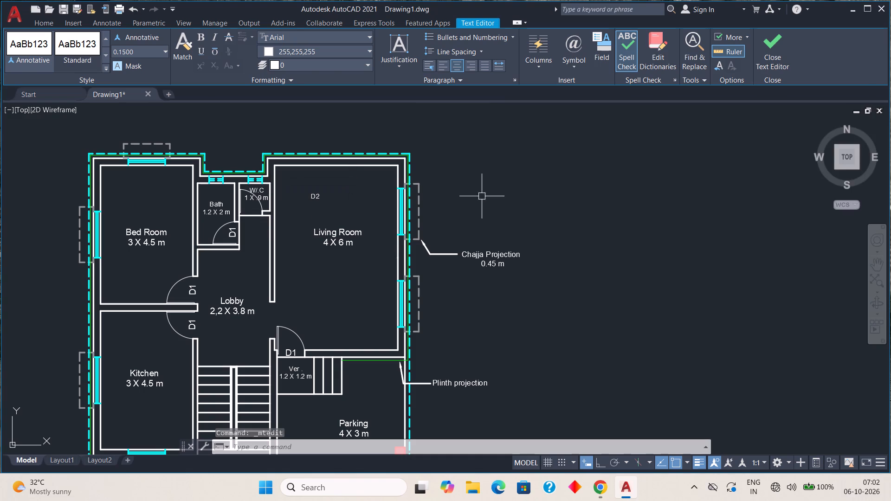
# Move the D2 tag about 2.15 m from the living room into the W/C door opening.
pyautogui.scroll(1, 344, 202)
pyautogui.click(301, 193)
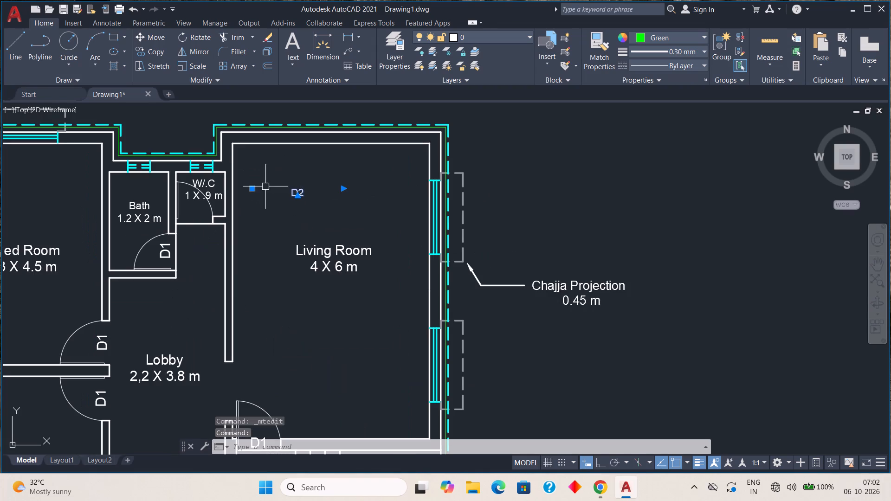
pyautogui.click(250, 187)
pyautogui.scroll(2, 175, 217)
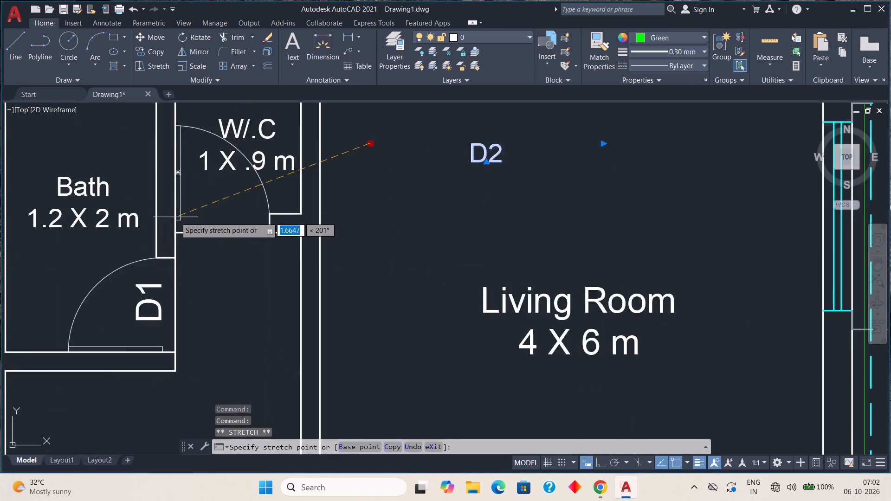
pyautogui.scroll(1, 175, 217)
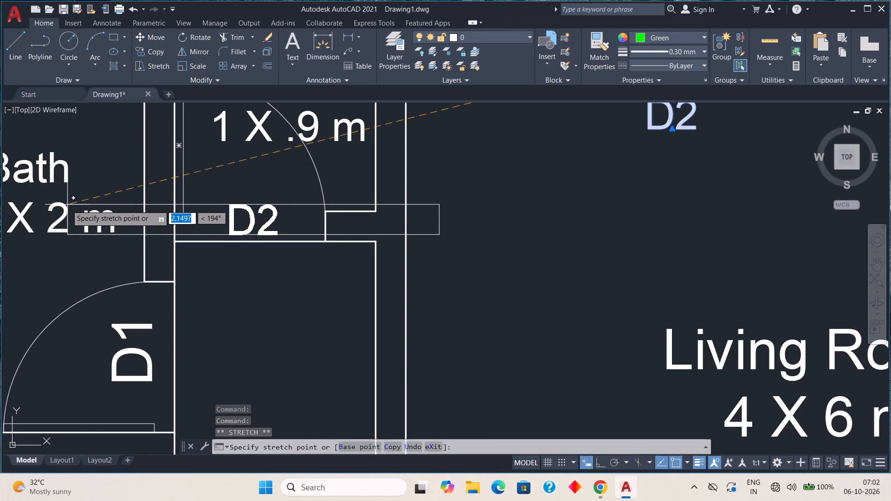
pyautogui.click(65, 204)
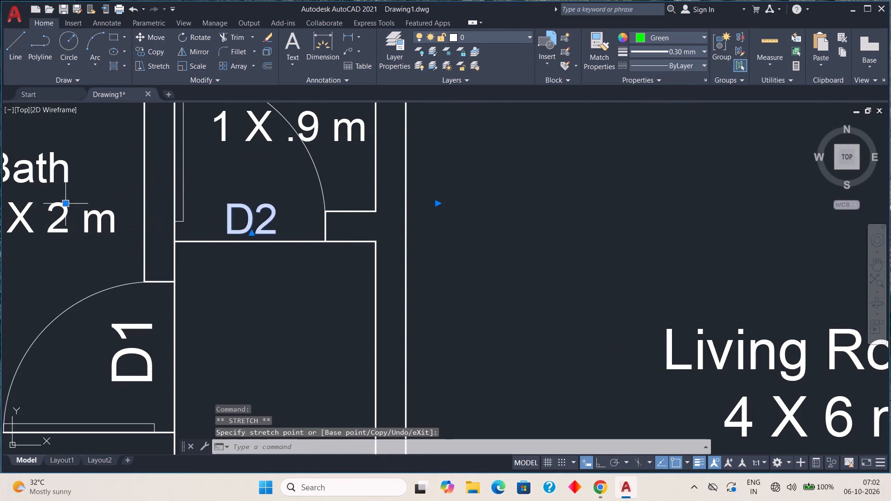
pyautogui.press('Escape')
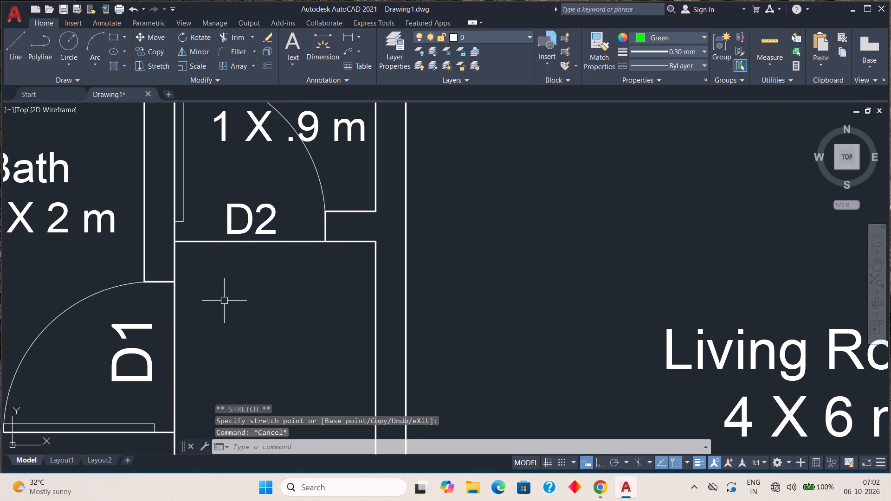
# Change the vertical D1 tag at the Bath door to D2.
pyautogui.scroll(-3, 225, 300)
pyautogui.scroll(1, 235, 300)
pyautogui.moveTo(239, 304); pyautogui.dragTo(258, 271, button='middle')
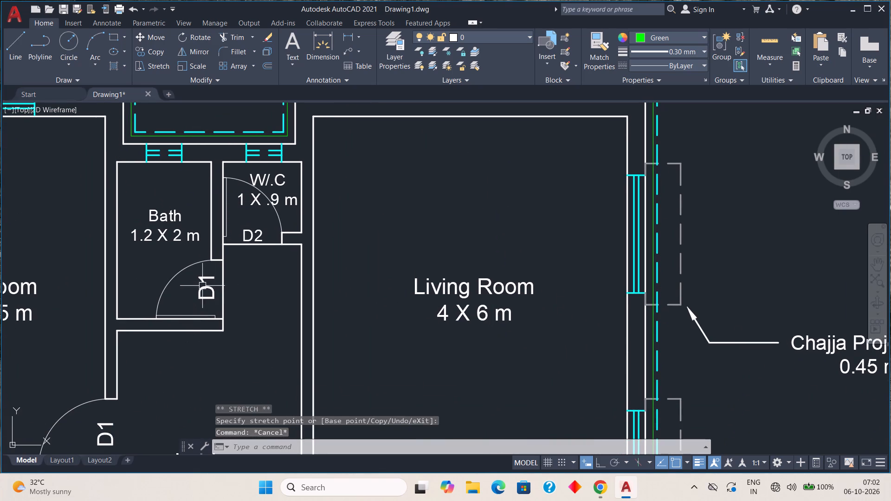
pyautogui.doubleClick(204, 285)
pyautogui.click(300, 367)
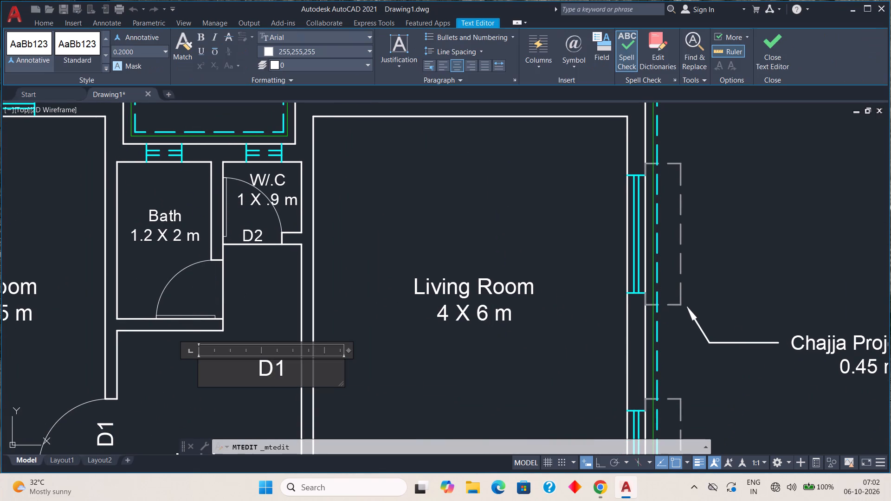
pyautogui.press('BackSpace')
pyautogui.press('BackSpace')
pyautogui.press('2')
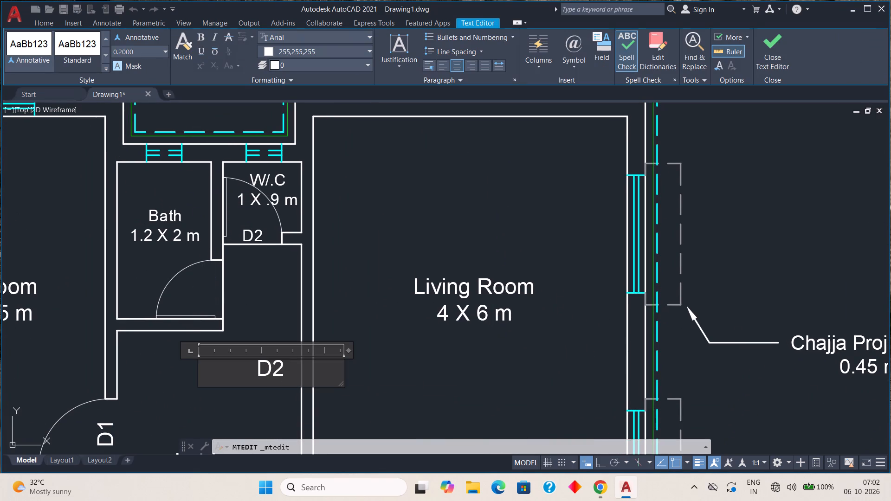
pyautogui.click(353, 311)
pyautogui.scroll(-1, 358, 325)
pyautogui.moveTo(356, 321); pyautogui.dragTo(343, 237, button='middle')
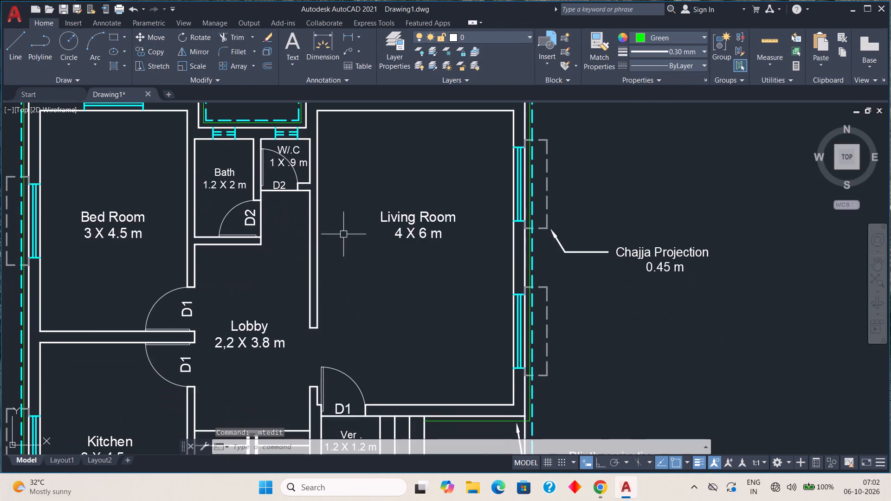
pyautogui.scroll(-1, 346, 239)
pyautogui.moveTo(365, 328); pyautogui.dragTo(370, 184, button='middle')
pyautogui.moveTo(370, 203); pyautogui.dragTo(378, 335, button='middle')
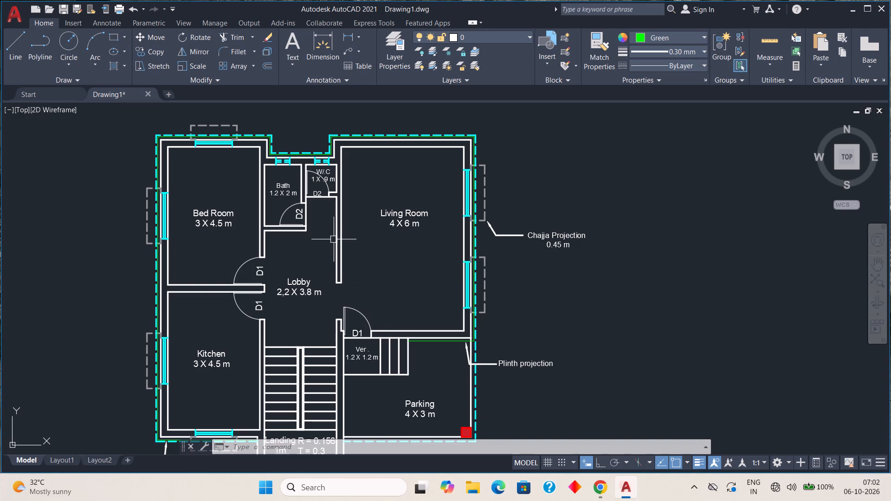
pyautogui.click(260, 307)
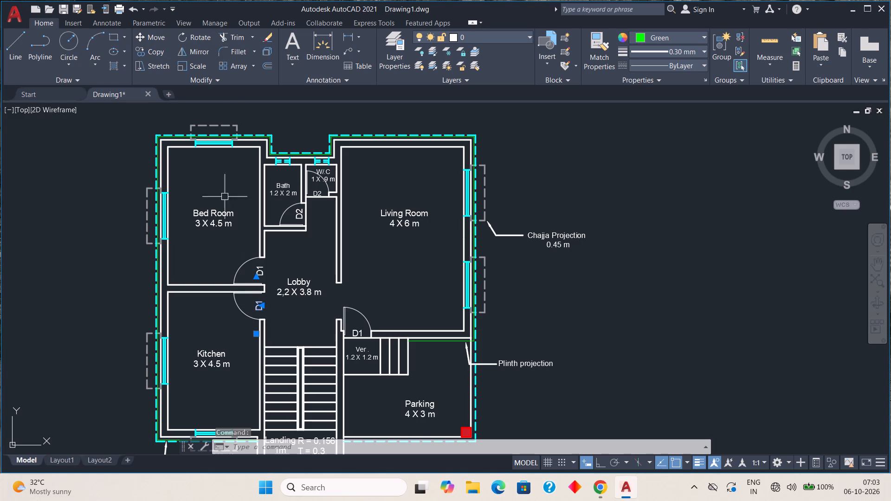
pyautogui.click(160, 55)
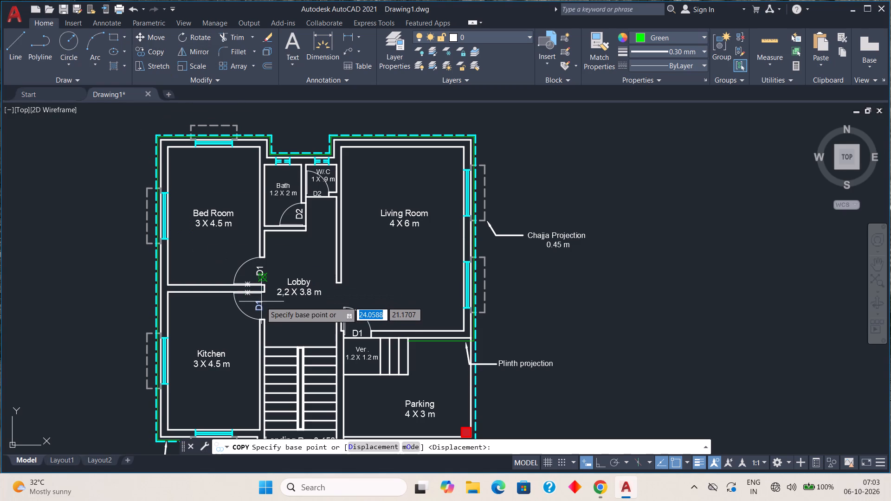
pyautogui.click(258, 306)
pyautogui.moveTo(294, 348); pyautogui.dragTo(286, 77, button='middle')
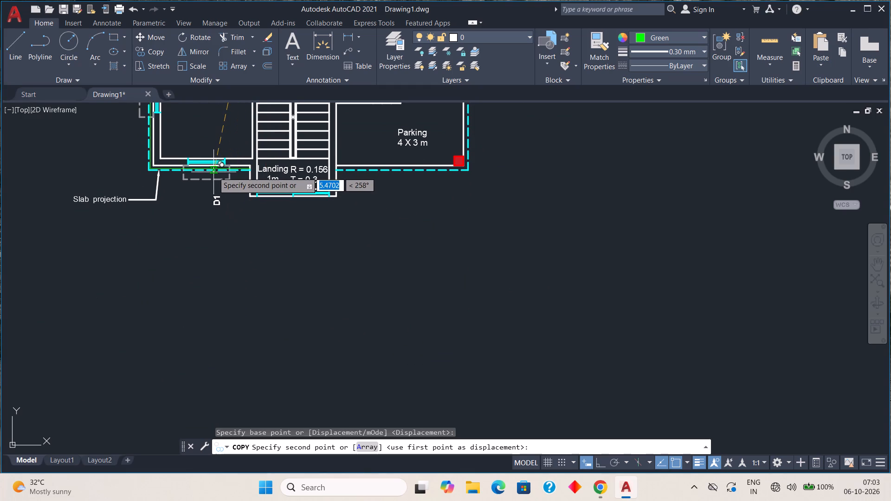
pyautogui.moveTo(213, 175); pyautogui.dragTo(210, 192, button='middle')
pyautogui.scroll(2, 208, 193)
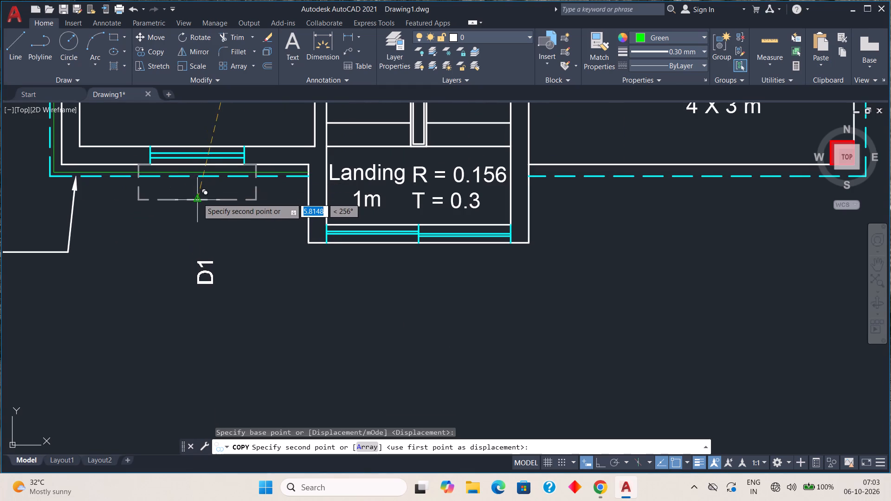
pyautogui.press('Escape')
# Copy the entrance door's D1 tag about 6 m into the dashed chajja outline below the Kitchen's lower window.
pyautogui.scroll(-3, 264, 175)
pyautogui.moveTo(353, 171); pyautogui.dragTo(316, 270, button='middle')
pyautogui.scroll(2, 322, 233)
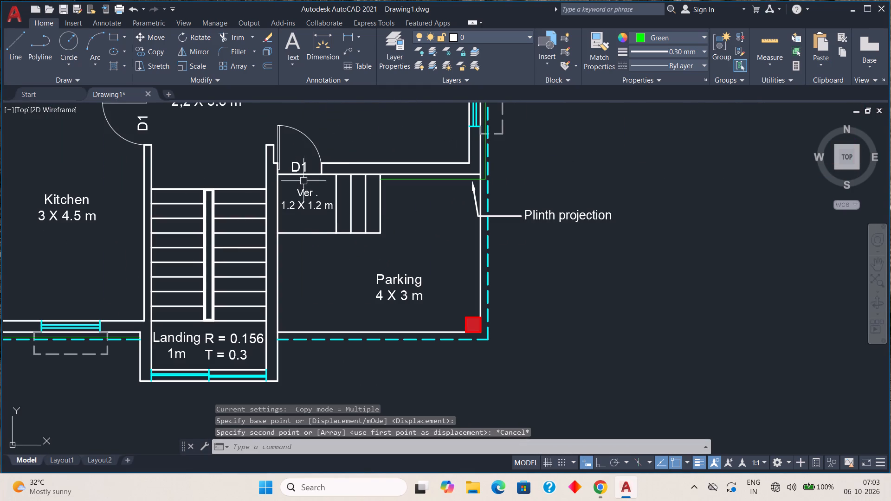
pyautogui.click(304, 165)
pyautogui.click(143, 47)
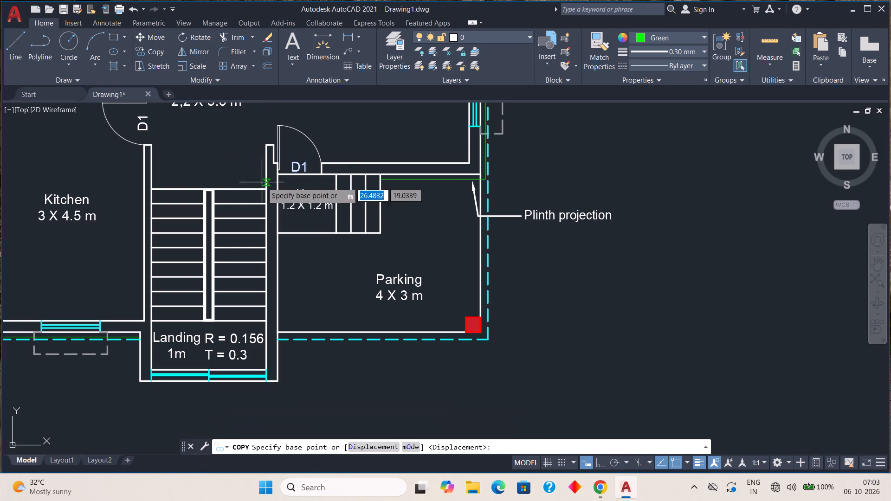
pyautogui.click(300, 167)
pyautogui.moveTo(154, 348); pyautogui.dragTo(160, 347, button='middle')
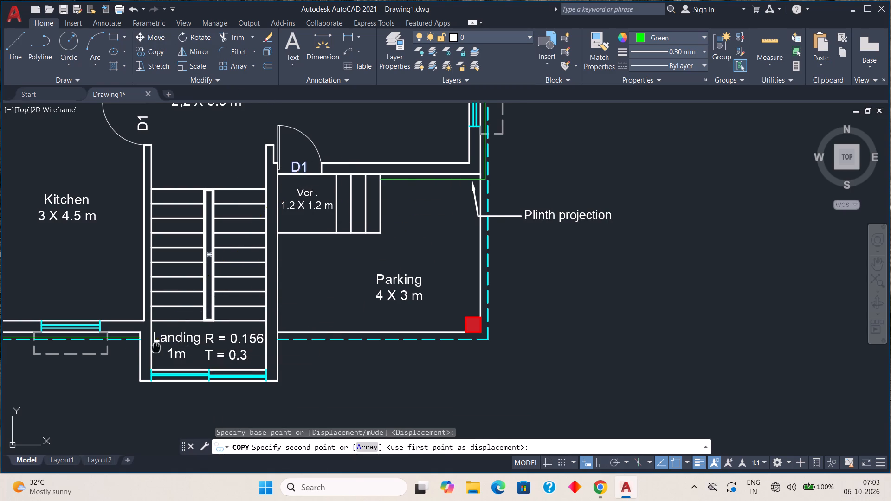
pyautogui.moveTo(160, 347); pyautogui.dragTo(278, 332, button='middle')
pyautogui.scroll(3, 208, 351)
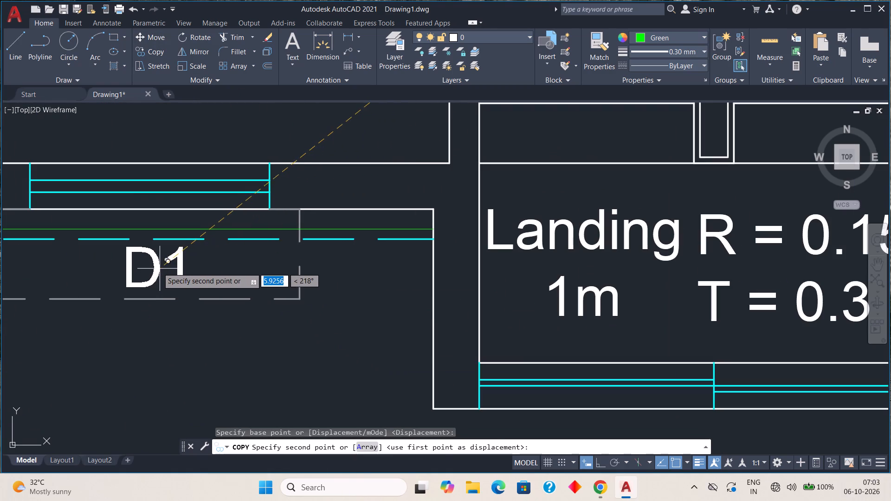
pyautogui.click(140, 272)
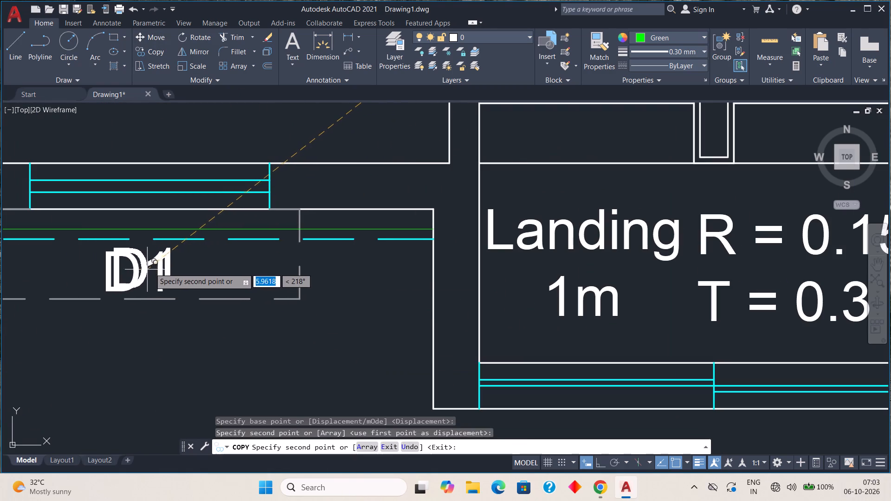
# Place another copy of the D1 tag outside the chajja outline of the Kitchen's side window, about 7.2 m from the original.
pyautogui.scroll(-2, 158, 264)
pyautogui.moveTo(136, 219); pyautogui.dragTo(352, 352, button='middle')
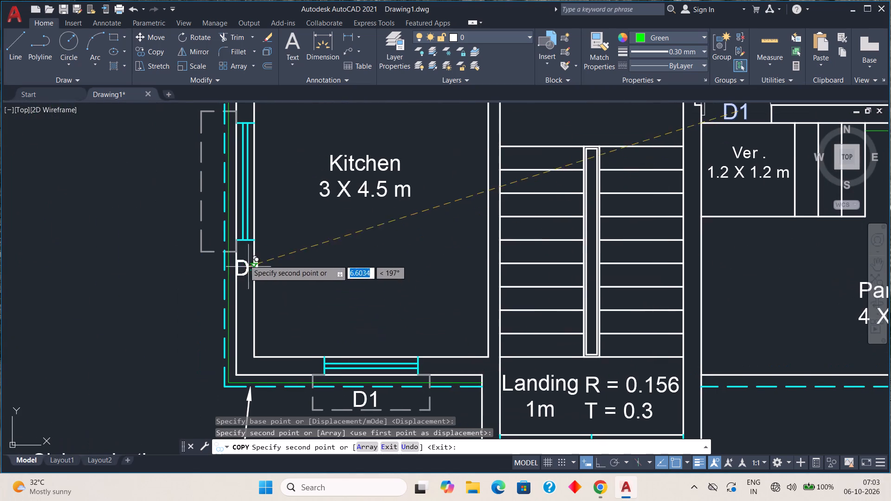
pyautogui.moveTo(227, 209); pyautogui.dragTo(185, 349, button='middle')
pyautogui.scroll(2, 178, 327)
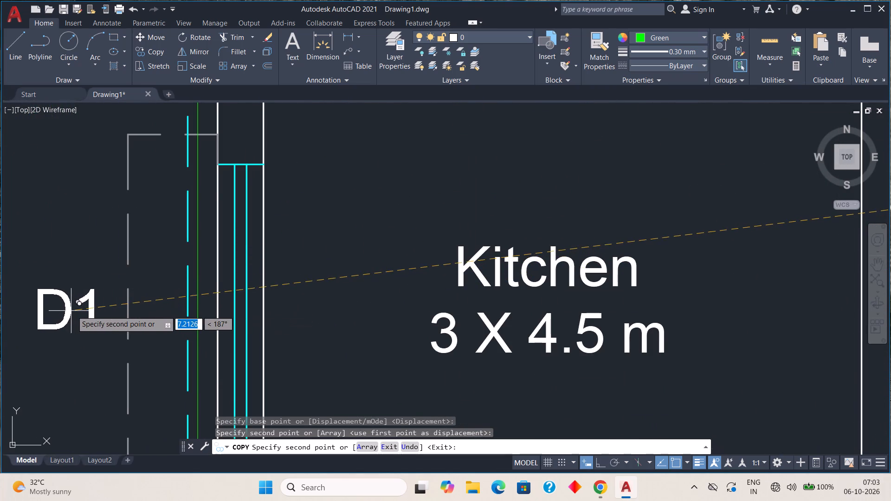
pyautogui.click(73, 310)
# Place another copy of the D1 tag inside the chajja outline above the Bed Room's upper window, about 8.1 m from the original.
pyautogui.scroll(-2, 150, 293)
pyautogui.moveTo(181, 253); pyautogui.dragTo(176, 314, button='middle')
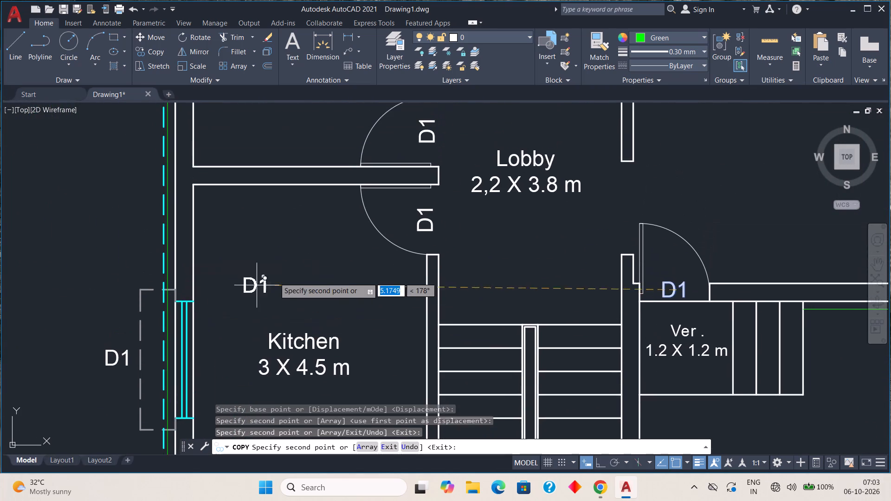
pyautogui.scroll(-2, 285, 272)
pyautogui.moveTo(374, 212); pyautogui.dragTo(258, 365, button='middle')
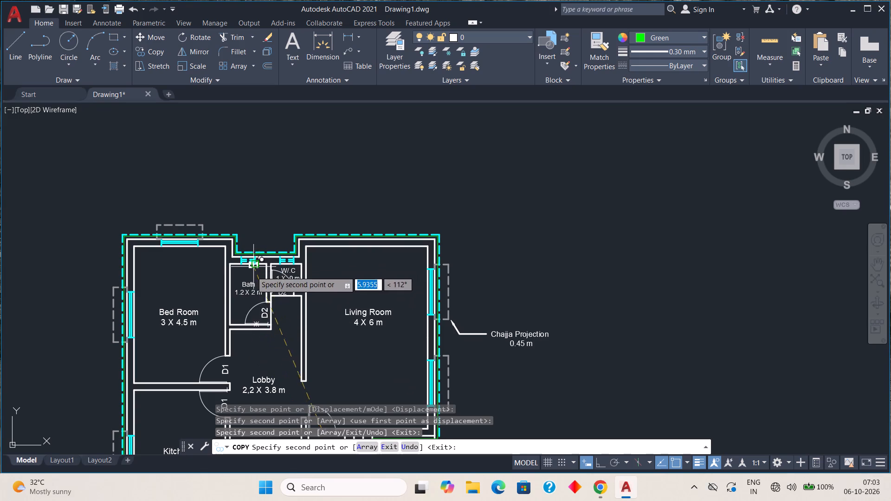
pyautogui.scroll(3, 185, 240)
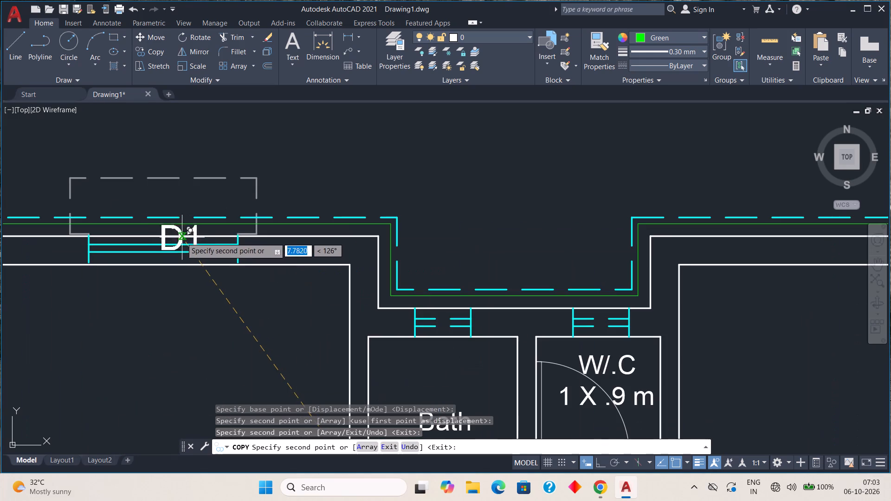
pyautogui.click(161, 197)
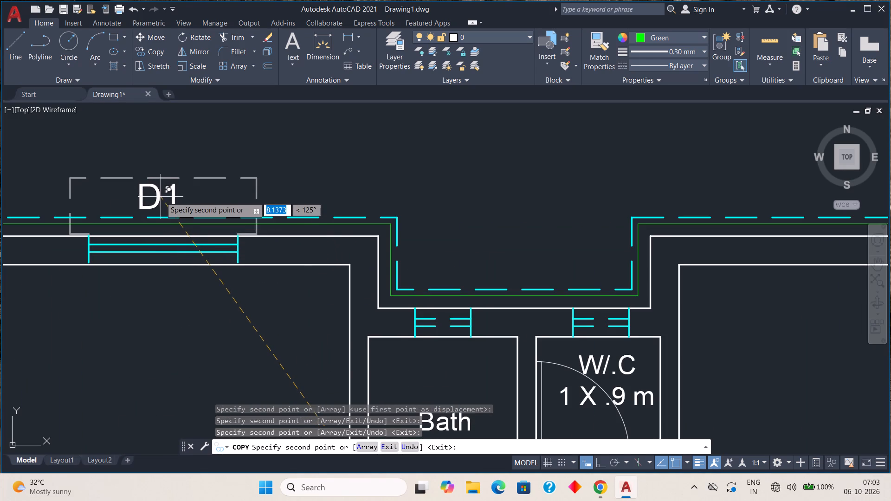
# Place a final copy of the D1 tag outside the chajja of the Living Room's upper side window, about 6.45 m from the original.
pyautogui.scroll(-2, 363, 195)
pyautogui.moveTo(552, 292); pyautogui.dragTo(227, 209, button='middle')
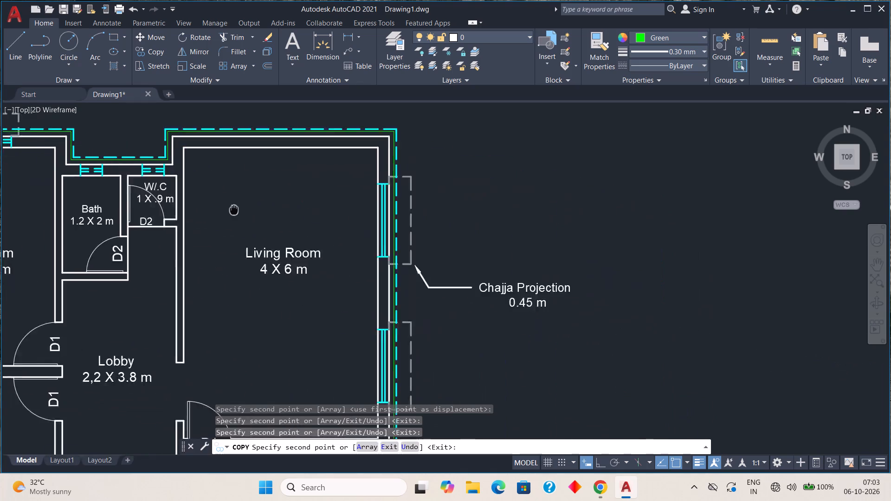
pyautogui.moveTo(227, 209); pyautogui.dragTo(197, 201, button='middle')
pyautogui.scroll(2, 369, 212)
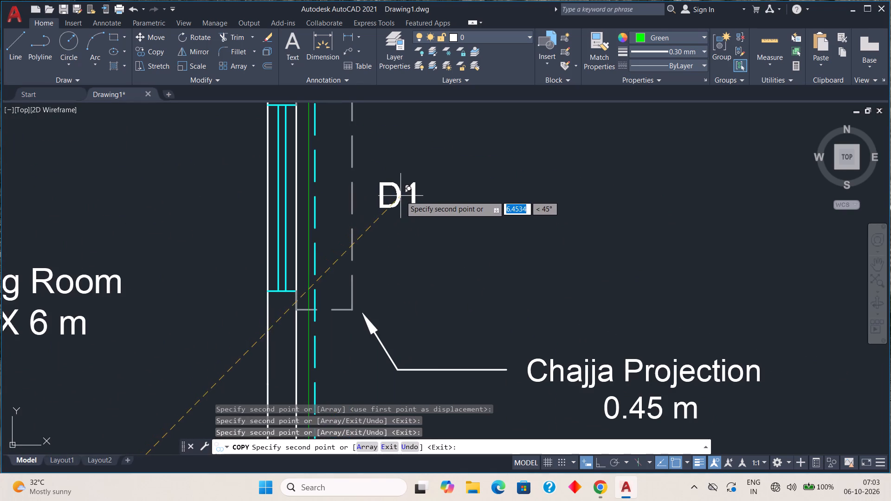
pyautogui.click(400, 195)
pyautogui.press('Escape')
# Copy the W/C door's D2 tag onto the small window openings above the Bath and above the W/C.
pyautogui.scroll(-3, 379, 257)
pyautogui.moveTo(368, 304); pyautogui.dragTo(389, 211, button='middle')
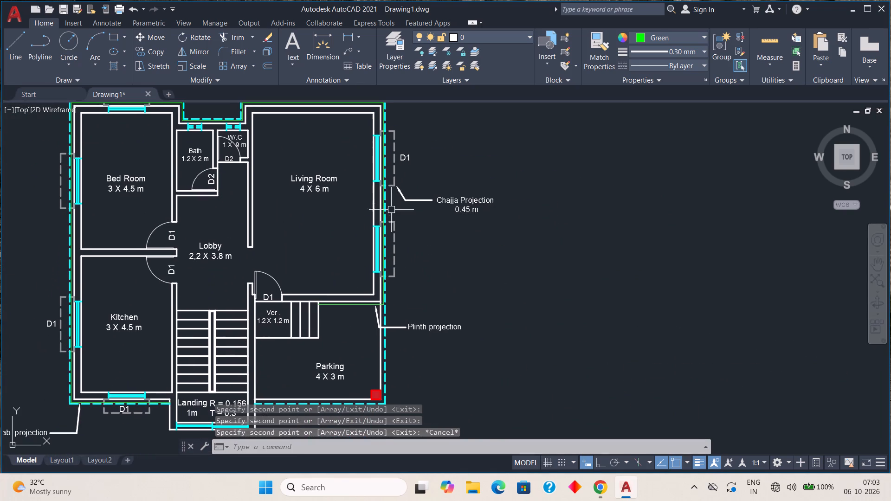
pyautogui.moveTo(202, 198); pyautogui.dragTo(187, 268, button='middle')
pyautogui.moveTo(224, 191); pyautogui.dragTo(265, 66, button='middle')
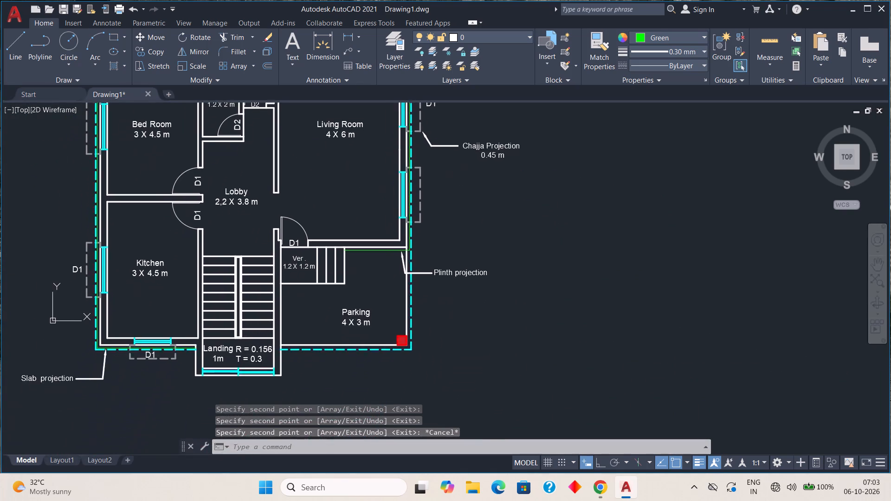
pyautogui.moveTo(265, 66); pyautogui.dragTo(201, 253, button='middle')
pyautogui.scroll(2, 201, 250)
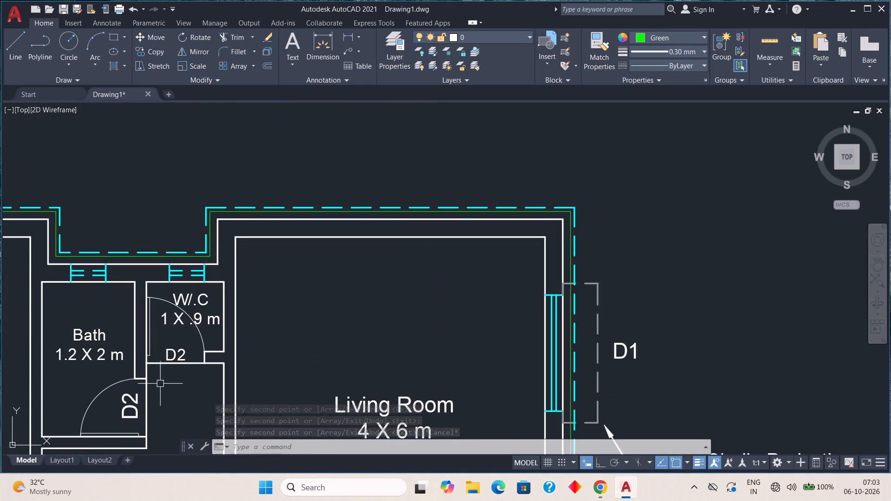
pyautogui.click(178, 355)
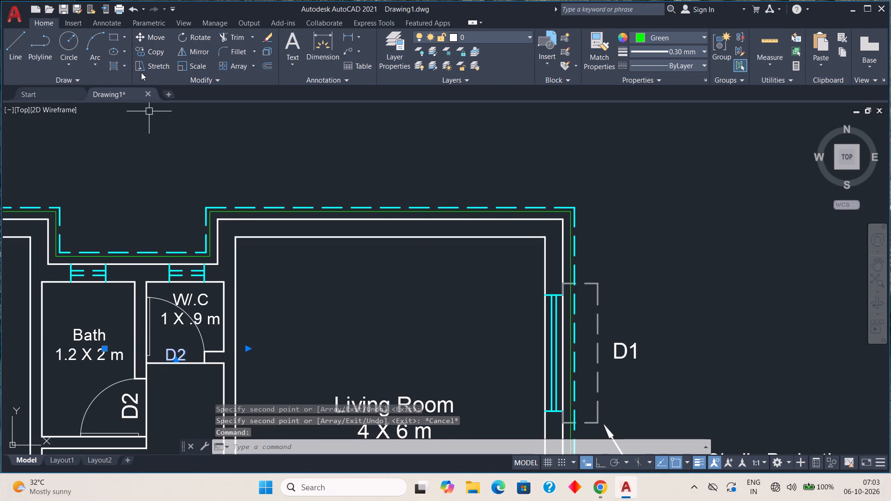
pyautogui.click(145, 55)
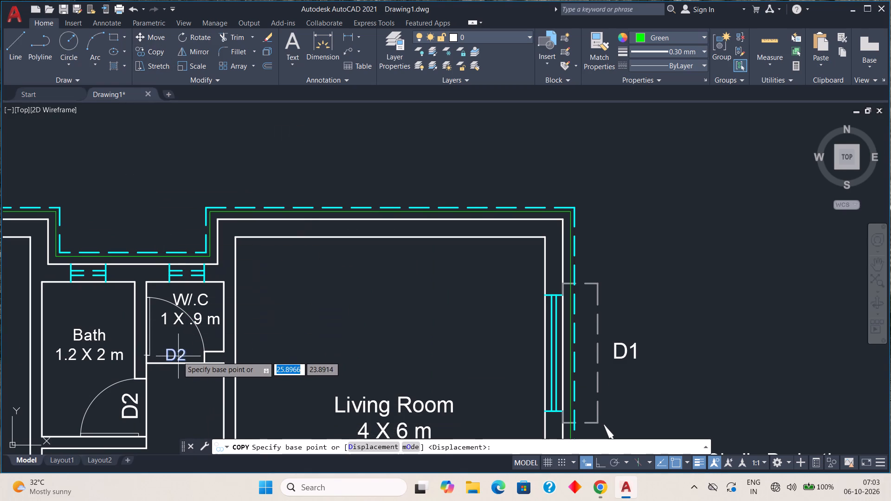
pyautogui.click(174, 356)
pyautogui.scroll(3, 83, 279)
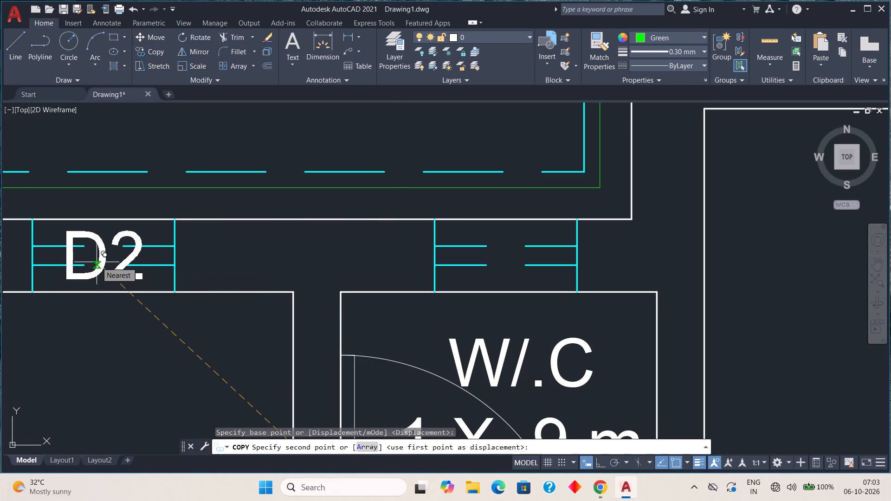
pyautogui.click(97, 261)
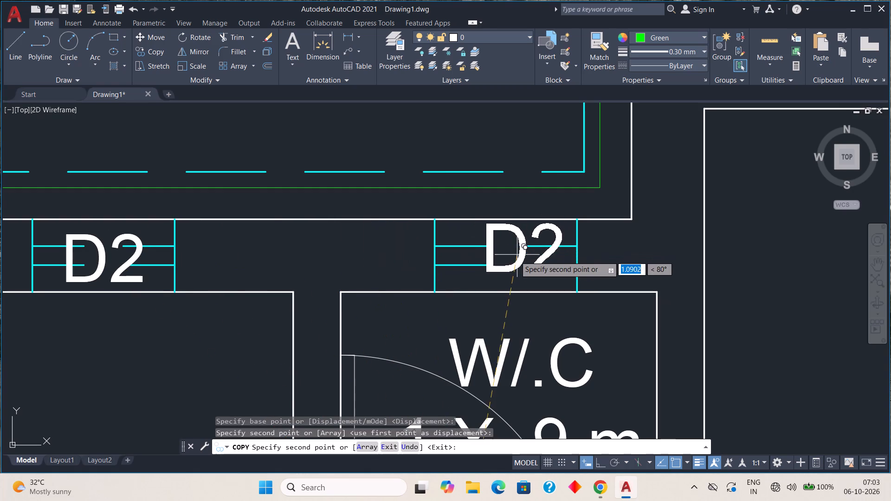
pyautogui.click(504, 259)
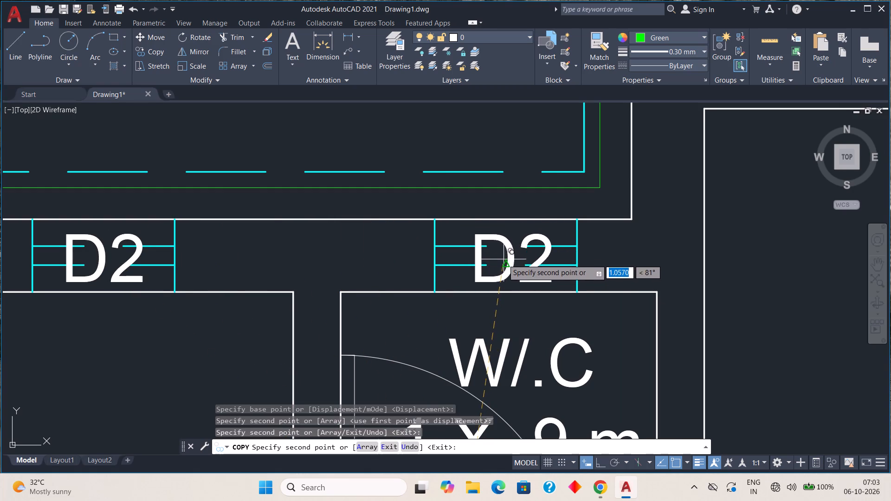
pyautogui.press('Escape')
# Change the D1 tag below the Kitchen's lower window to W1.
pyautogui.scroll(-3, 272, 320)
pyautogui.moveTo(317, 301); pyautogui.dragTo(352, 276, button='middle')
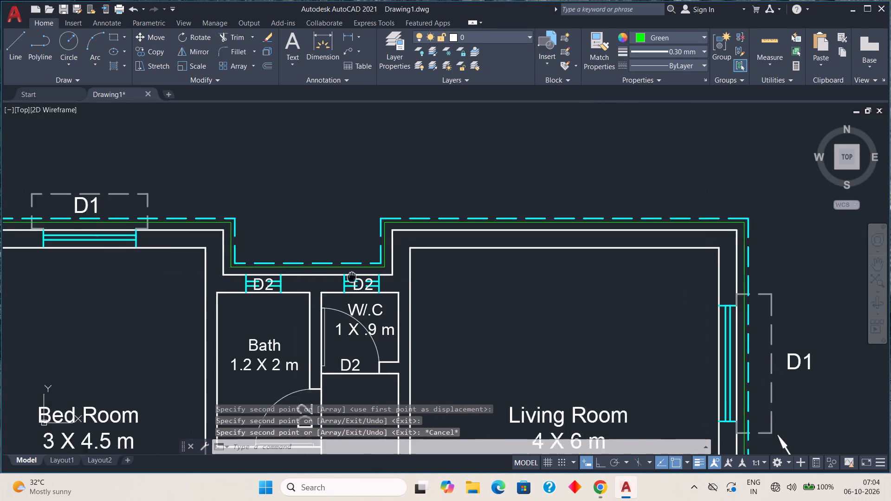
pyautogui.moveTo(352, 276); pyautogui.dragTo(424, 240, button='middle')
pyautogui.scroll(-1, 345, 321)
pyautogui.moveTo(333, 326); pyautogui.dragTo(342, 111, button='middle')
pyautogui.moveTo(291, 242); pyautogui.dragTo(292, 126, button='middle')
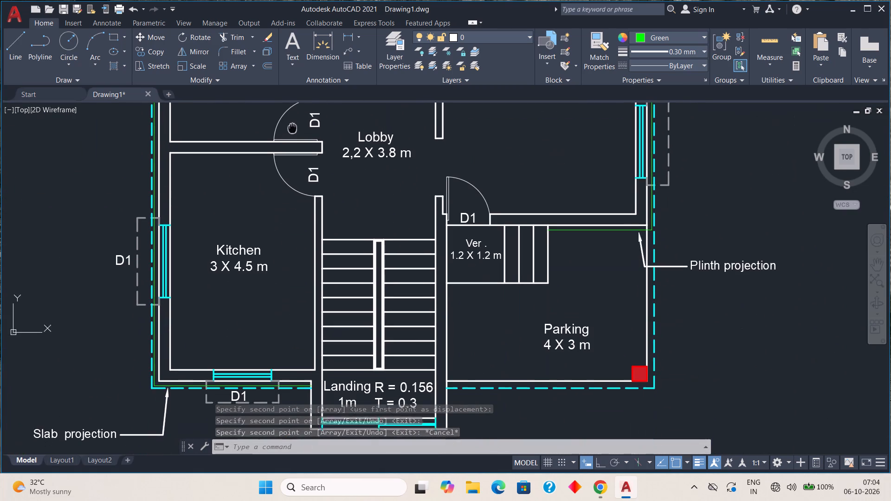
pyautogui.moveTo(292, 126); pyautogui.dragTo(292, 123, button='middle')
pyautogui.moveTo(271, 334); pyautogui.dragTo(287, 235, button='middle')
pyautogui.scroll(2, 248, 298)
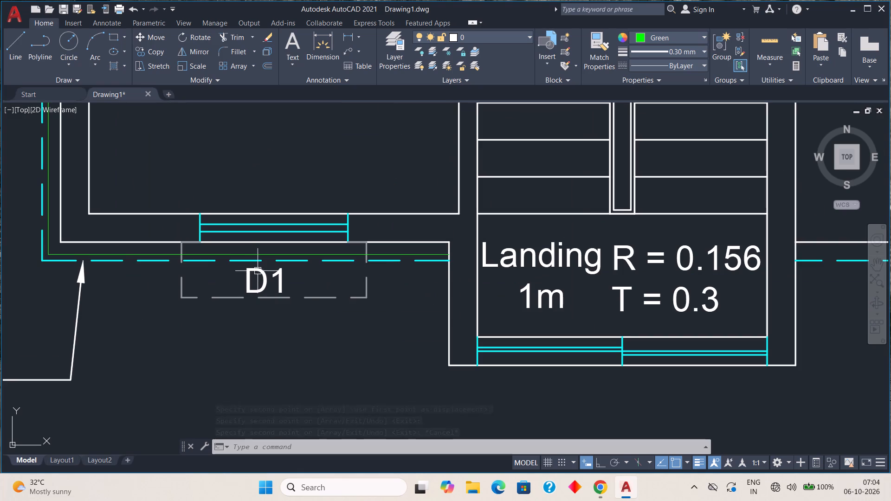
pyautogui.doubleClick(258, 272)
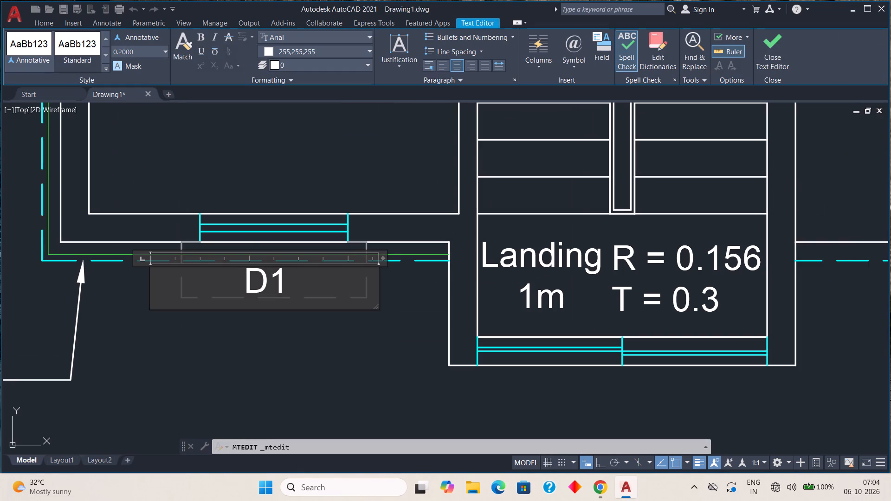
pyautogui.press('BackSpace')
pyautogui.press('w')
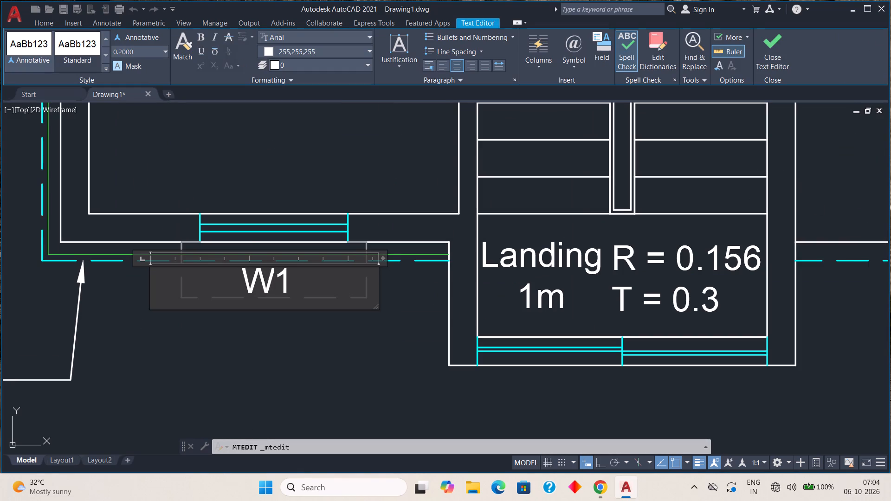
pyautogui.click(266, 355)
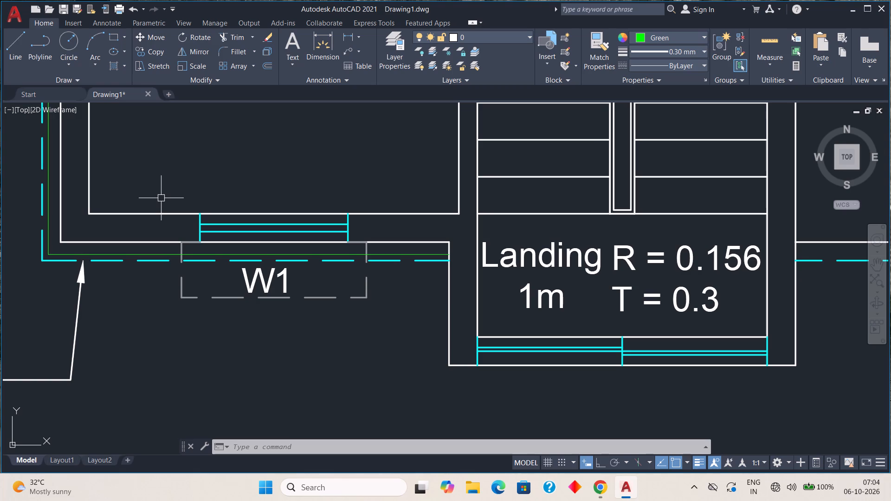
# Change the D1 tag above the Bed Room's upper window to W1.
pyautogui.scroll(-1, 299, 262)
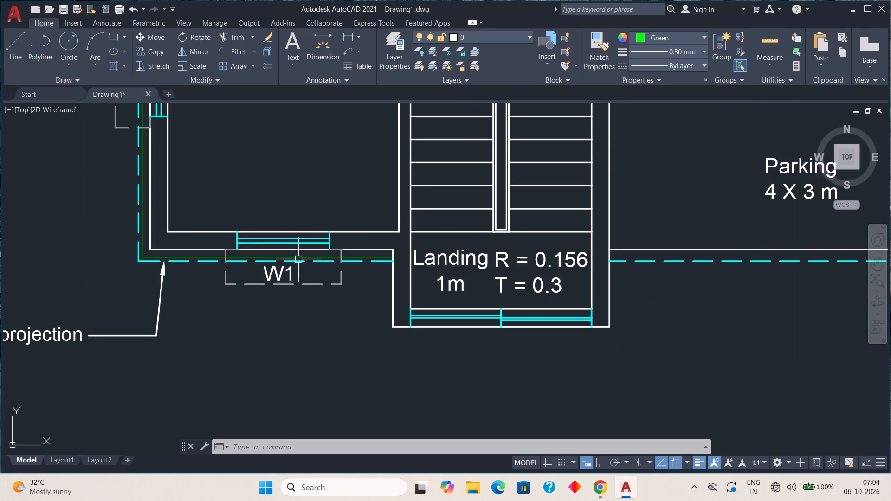
pyautogui.scroll(-1, 281, 185)
pyautogui.moveTo(259, 183); pyautogui.dragTo(252, 314, button='middle')
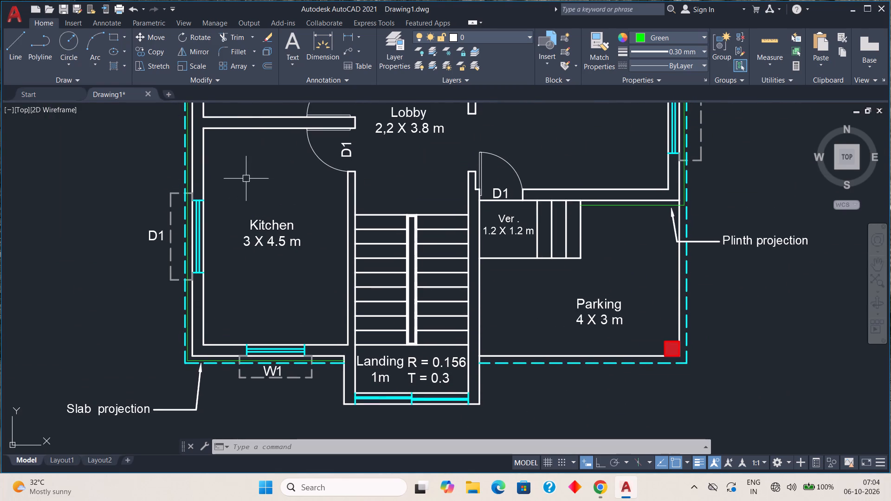
pyautogui.moveTo(260, 259); pyautogui.dragTo(263, 347, button='middle')
pyautogui.moveTo(277, 134); pyautogui.dragTo(261, 326, button='middle')
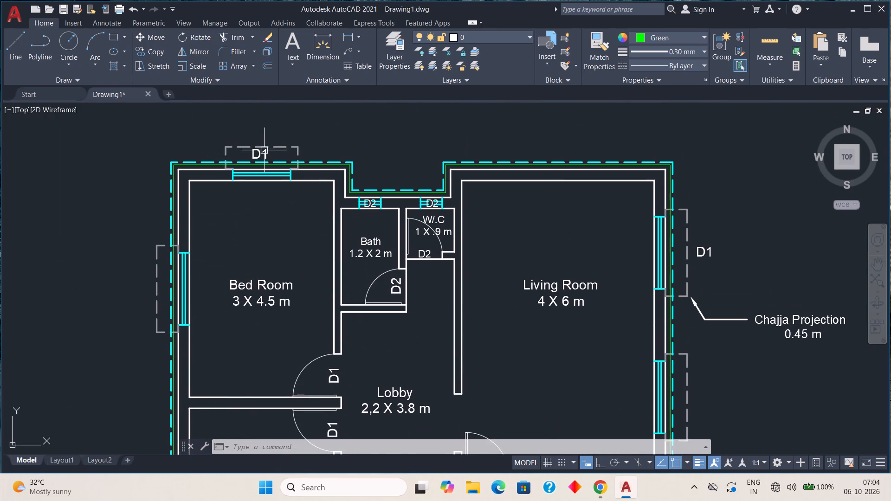
pyautogui.scroll(3, 264, 150)
pyautogui.doubleClick(255, 157)
pyautogui.click(289, 161)
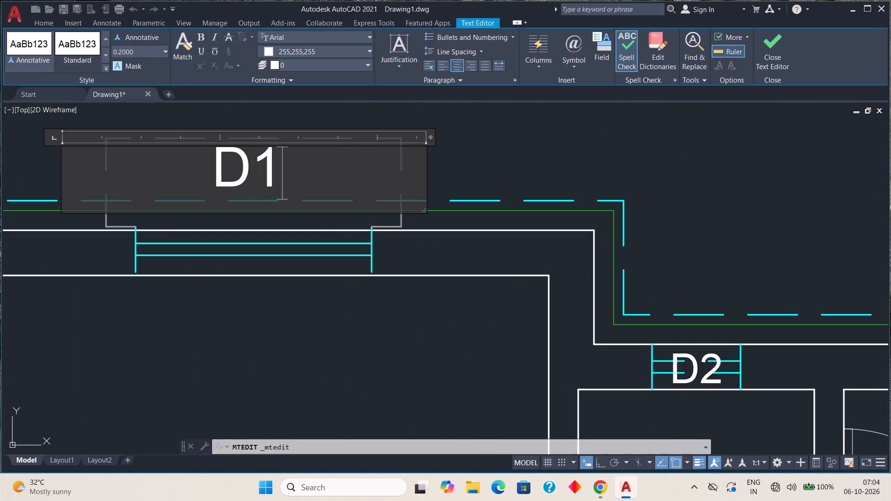
pyautogui.click(256, 163)
pyautogui.press('BackSpace')
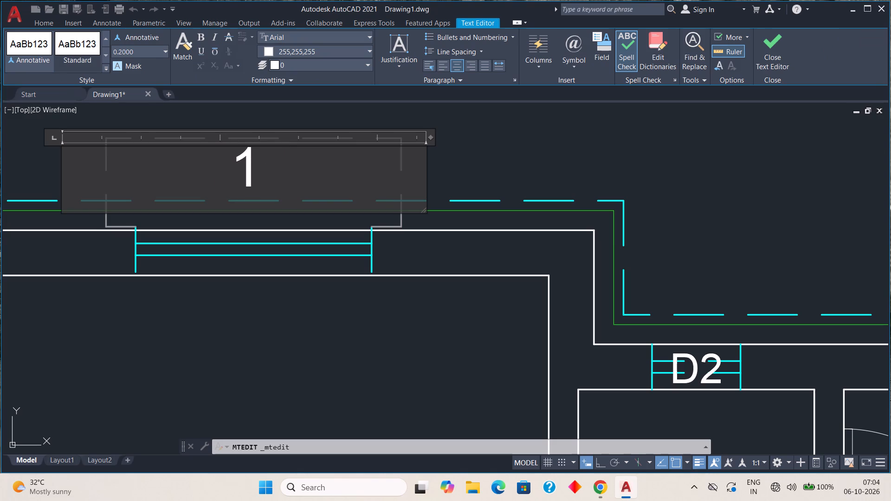
pyautogui.press('w')
pyautogui.click(308, 295)
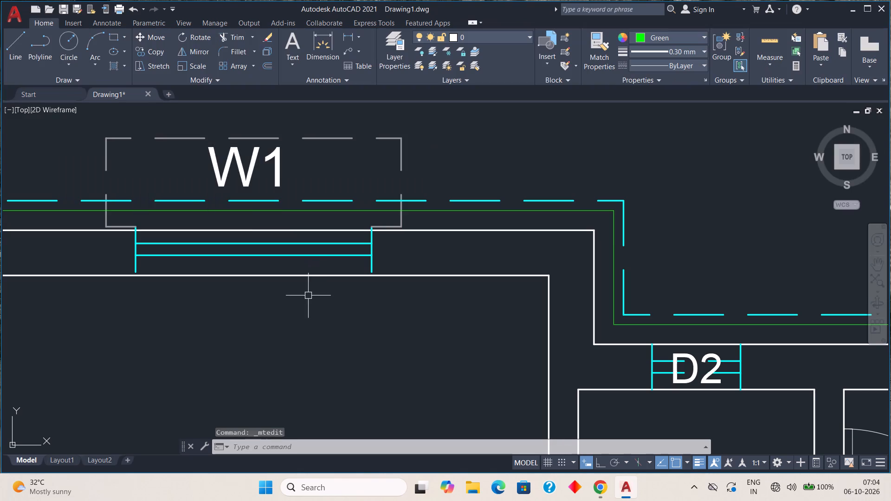
# Rotate the D1 tag outside the Kitchen's side window 90° counter-clockwise with Ortho on, so it reads vertically.
pyautogui.scroll(-3, 291, 283)
pyautogui.moveTo(262, 299); pyautogui.dragTo(311, 147, button='middle')
pyautogui.scroll(-1, 307, 179)
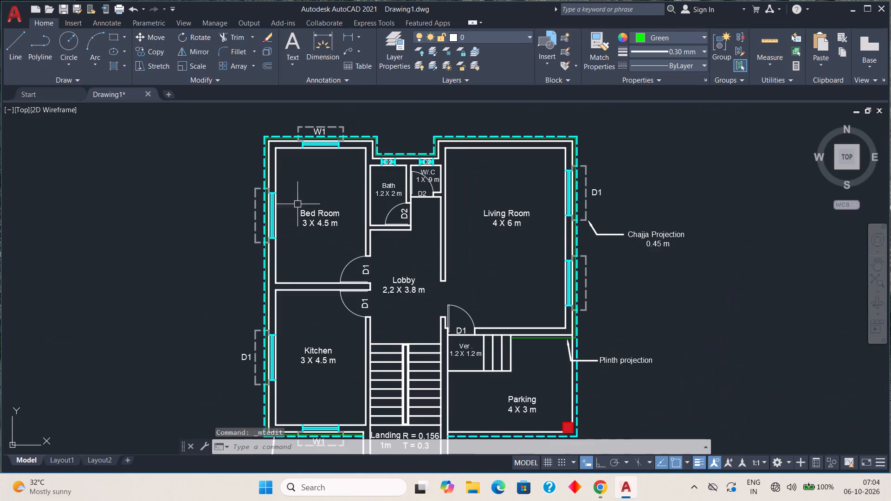
pyautogui.moveTo(274, 268); pyautogui.dragTo(272, 152, button='middle')
pyautogui.scroll(2, 252, 238)
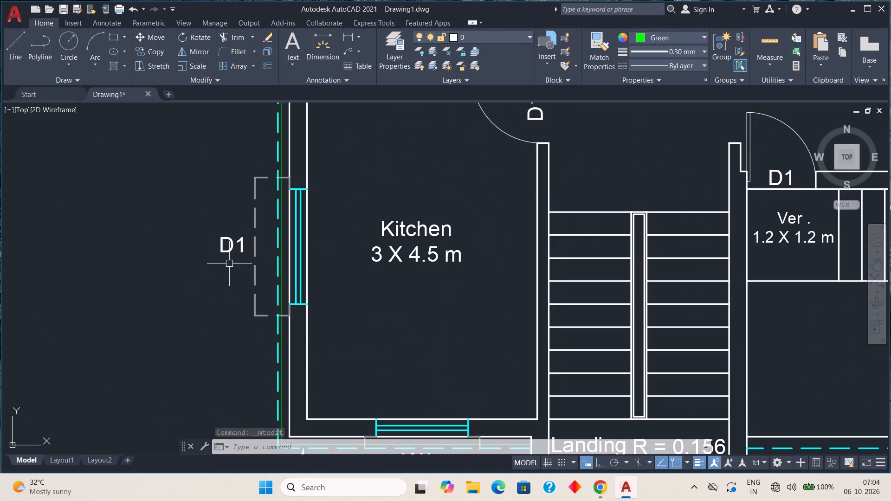
pyautogui.scroll(2, 232, 263)
pyautogui.click(223, 226)
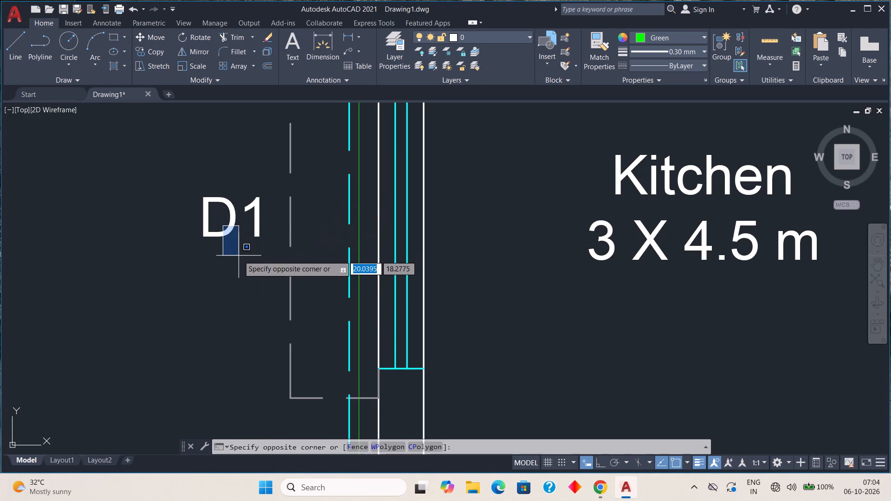
pyautogui.press('Escape')
pyautogui.moveTo(180, 193); pyautogui.dragTo(181, 198)
pyautogui.click(271, 246)
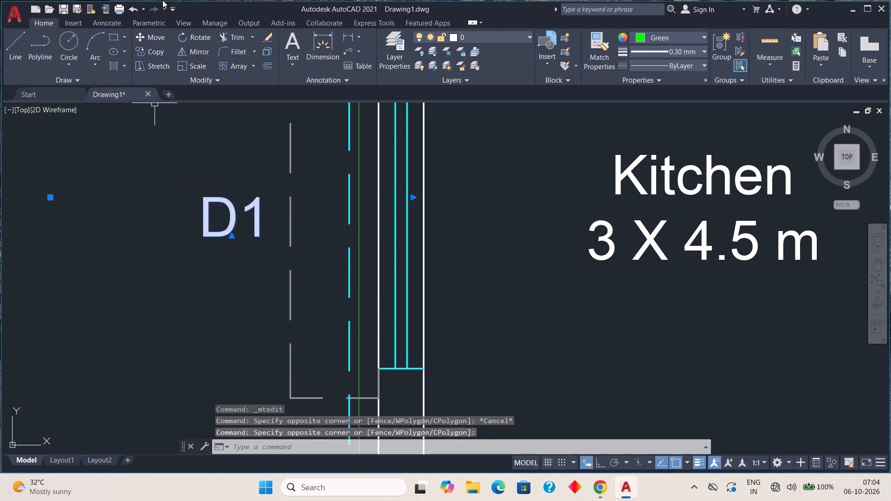
pyautogui.click(194, 39)
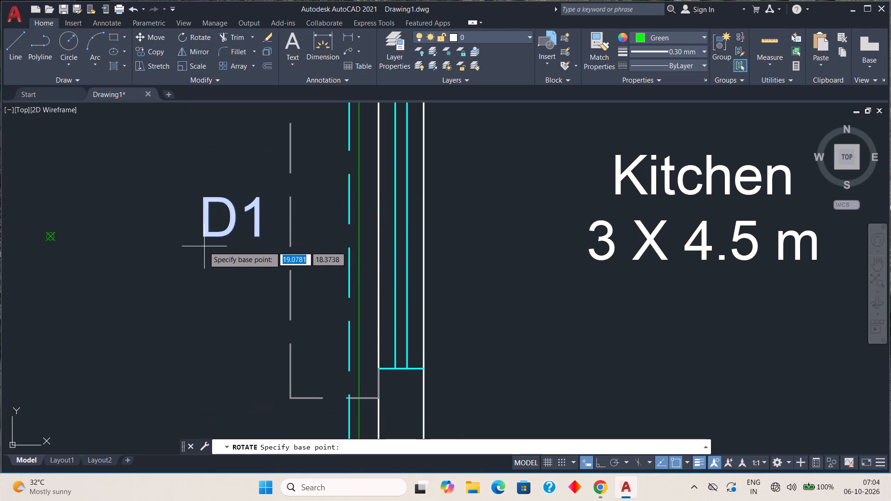
pyautogui.click(204, 235)
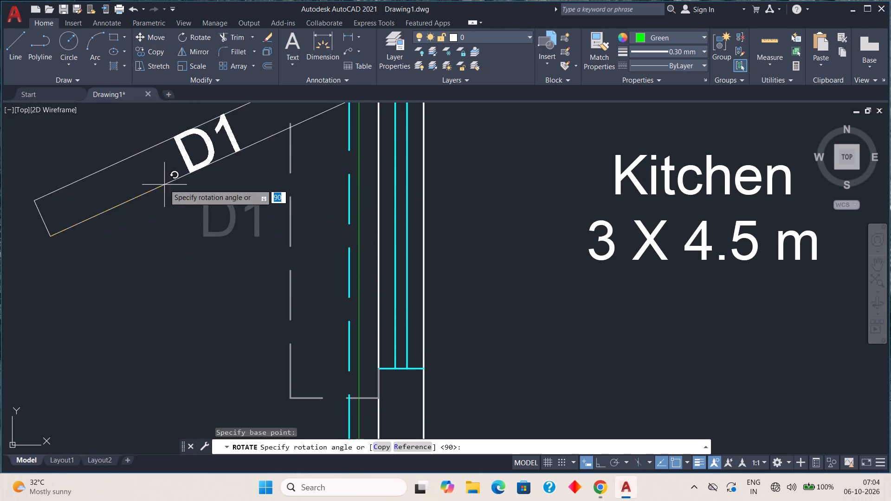
pyautogui.scroll(-2, 86, 190)
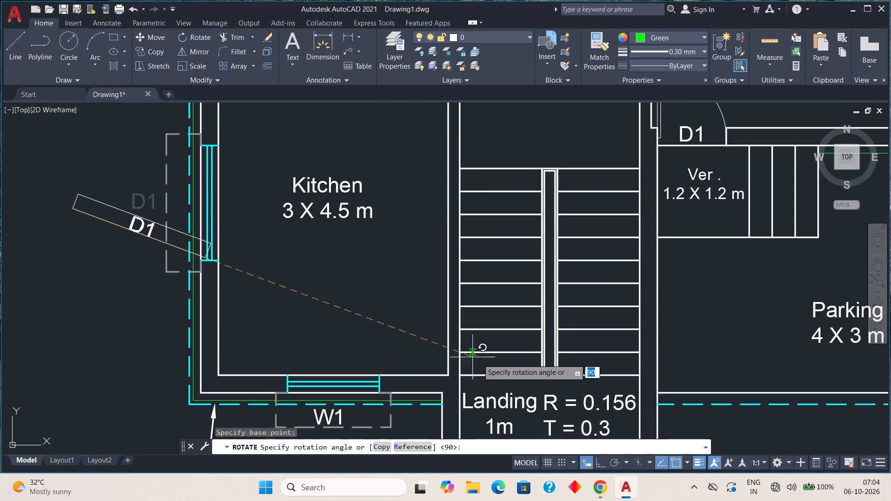
pyautogui.click(600, 460)
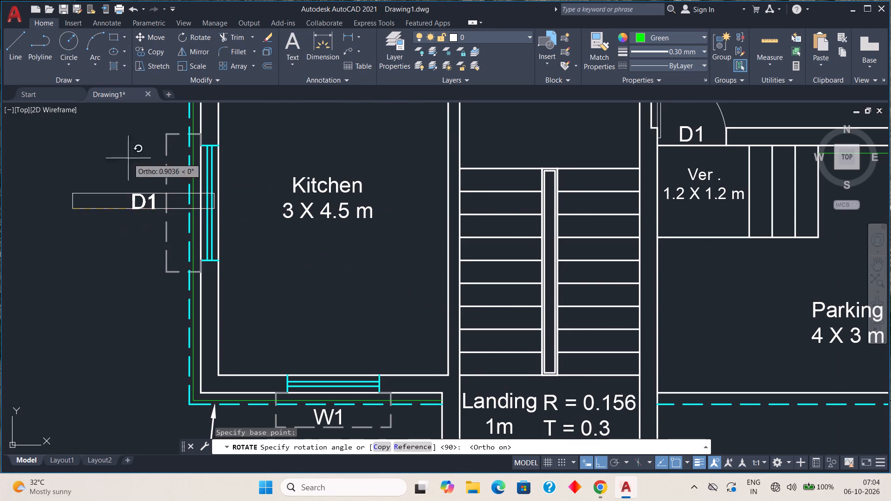
pyautogui.click(80, 123)
# Move the rotated D1 tag about 1.7 m, with Ortho off, inside the chajja outline of the Kitchen's side window.
pyautogui.scroll(-1, 96, 222)
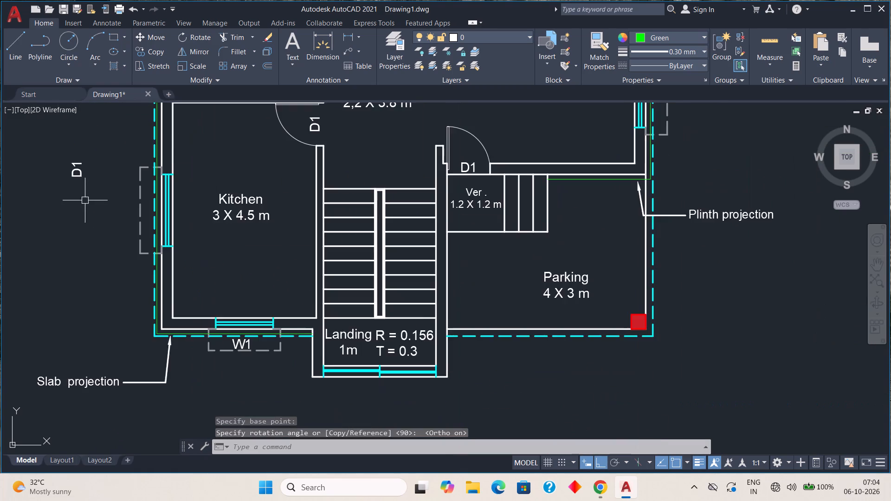
pyautogui.moveTo(87, 208); pyautogui.dragTo(108, 272, button='middle')
pyautogui.click(97, 234)
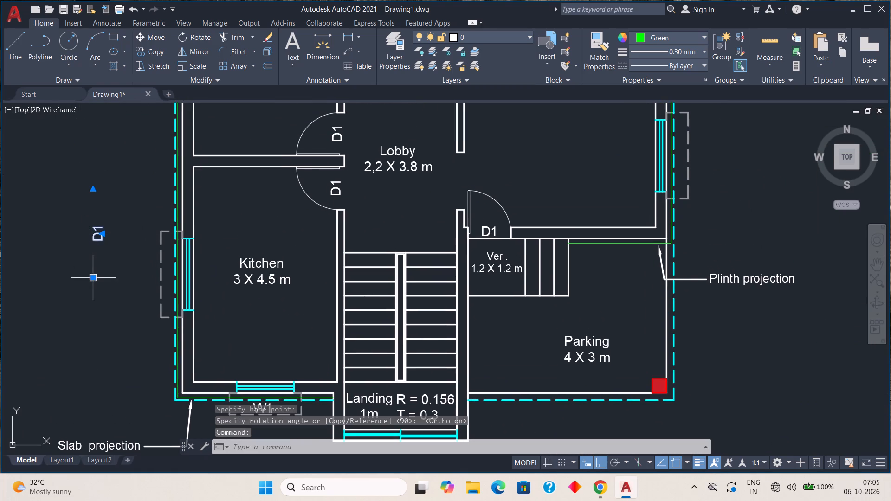
pyautogui.click(155, 39)
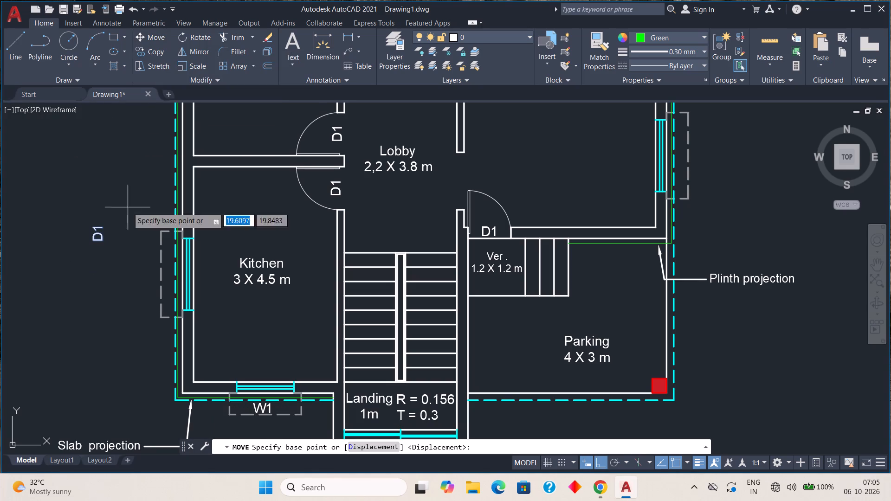
pyautogui.click(96, 241)
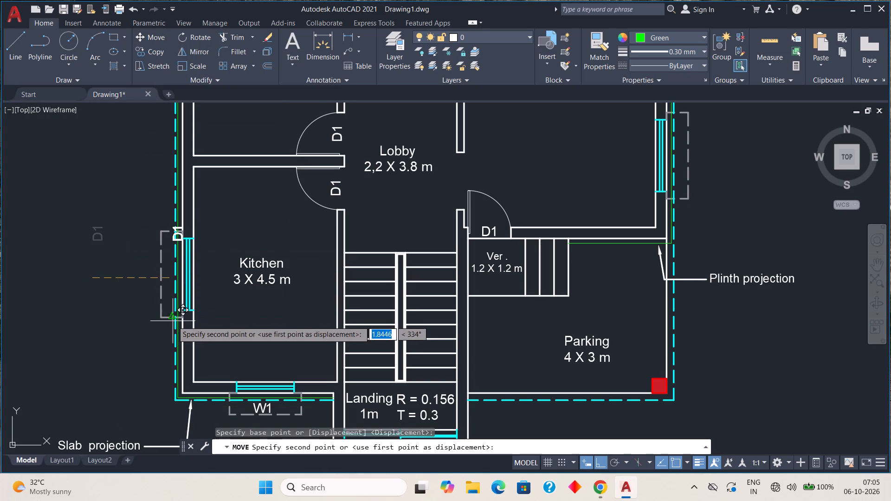
pyautogui.click(600, 461)
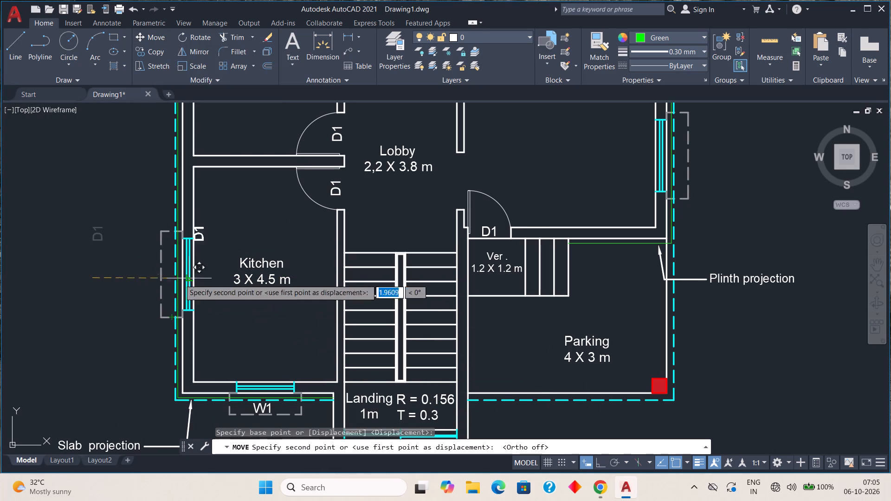
pyautogui.scroll(4, 165, 319)
pyautogui.scroll(-2, 167, 320)
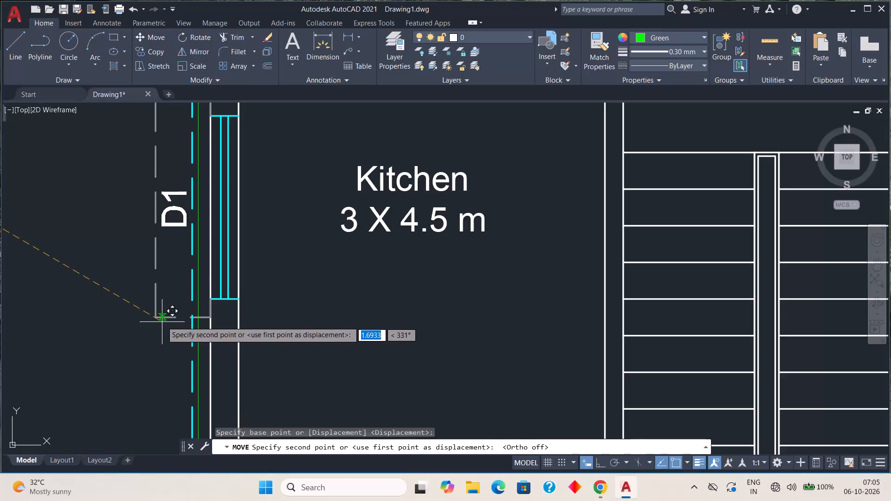
pyautogui.click(162, 320)
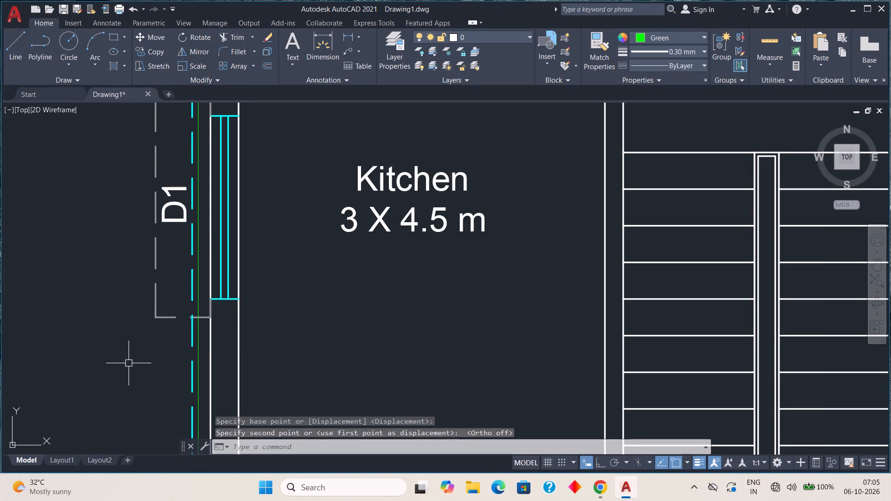
pyautogui.press('Escape')
# Change the vertical D1 tag at the Kitchen's side window to W2.
pyautogui.doubleClick(168, 218)
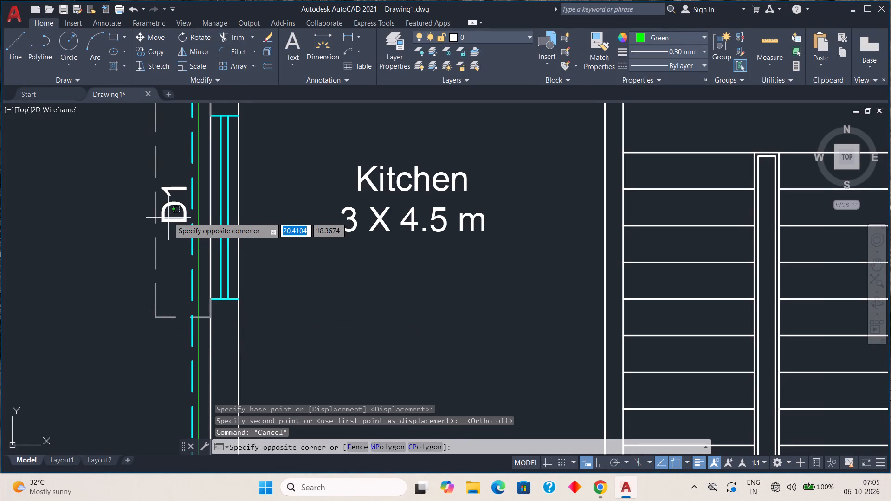
pyautogui.press('Escape')
pyautogui.doubleClick(171, 222)
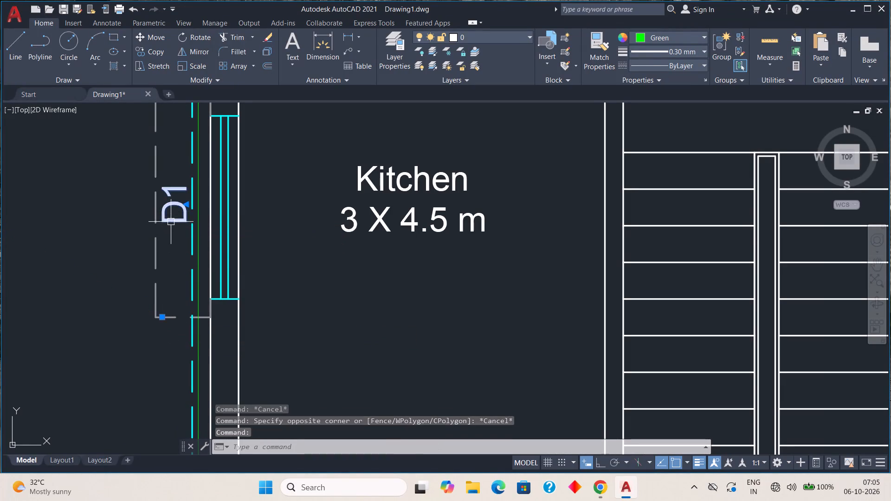
pyautogui.click(301, 327)
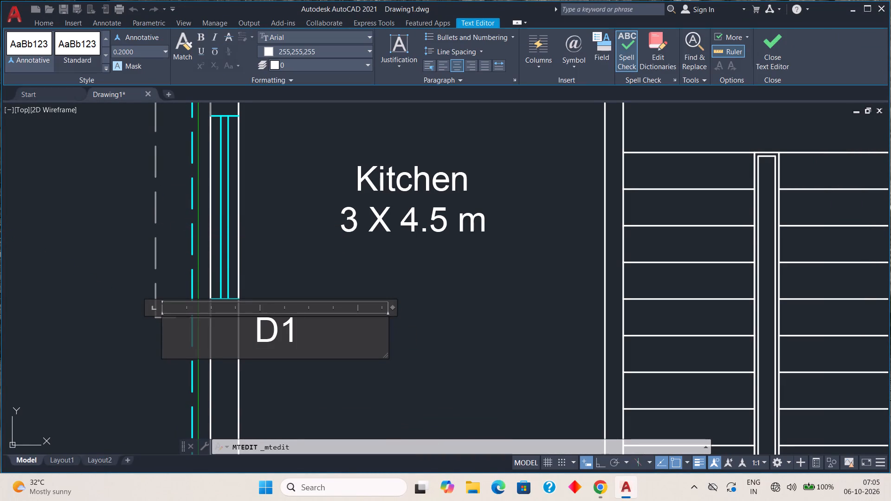
pyautogui.press('BackSpace')
pyautogui.press('BackSpace')
pyautogui.write('W3')
pyautogui.press('BackSpace')
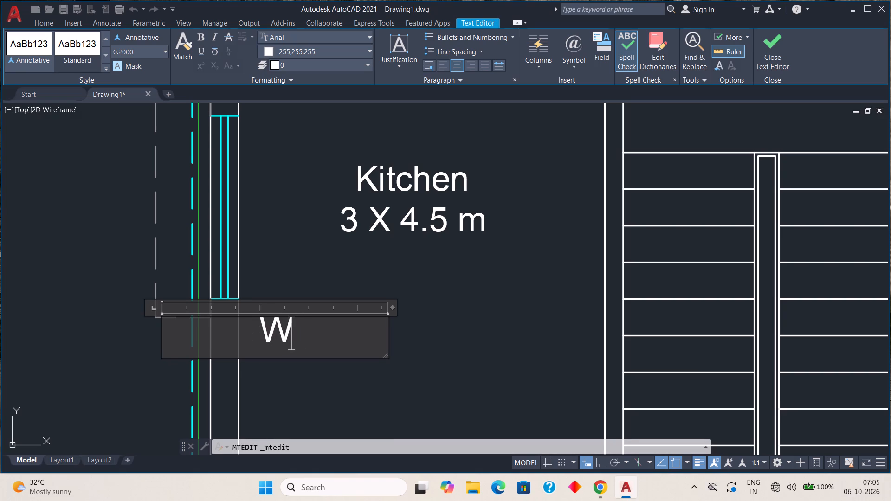
pyautogui.press('2')
pyautogui.click(426, 377)
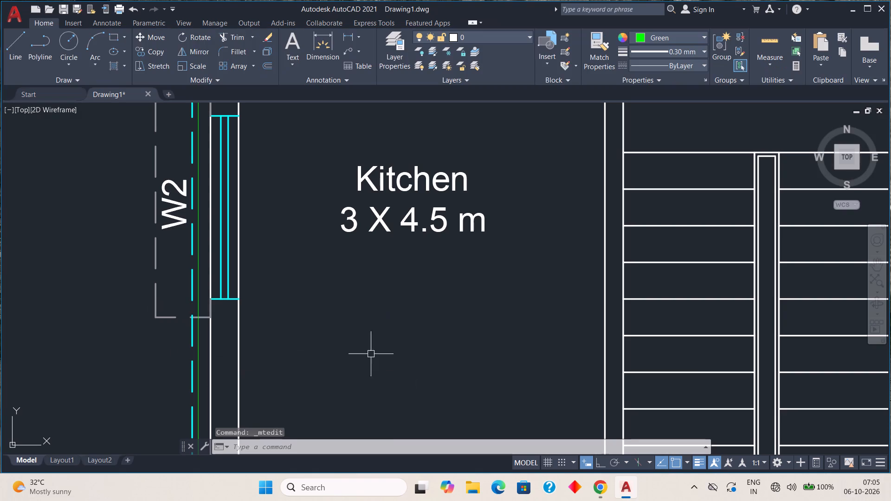
# Copy the vertical W2 tag from the Kitchen's side window about 4.75 m up into the chajja outline of the Bed Room's side window.
pyautogui.click(171, 225)
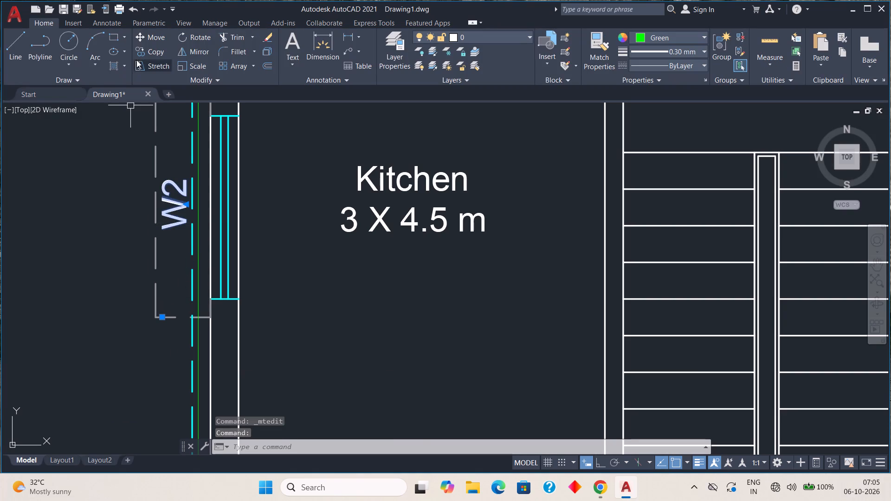
pyautogui.click(141, 51)
pyautogui.click(184, 191)
pyautogui.scroll(-2, 183, 152)
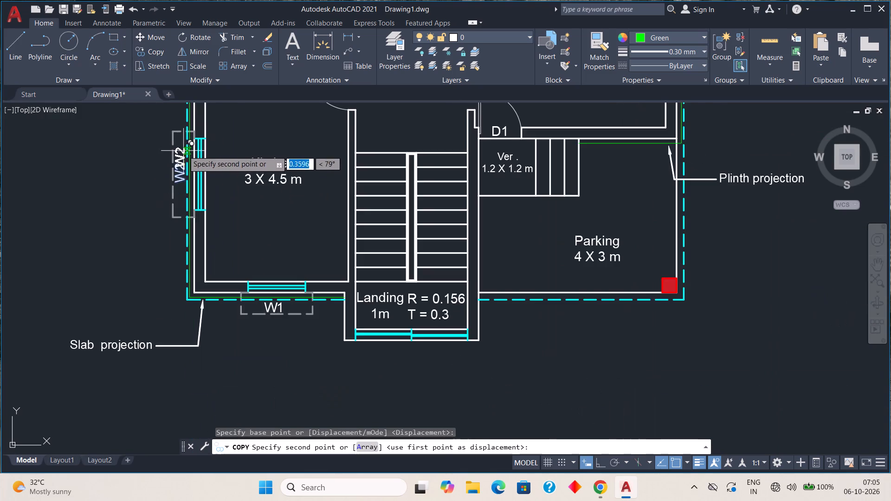
pyautogui.moveTo(175, 150); pyautogui.dragTo(151, 351, button='middle')
pyautogui.moveTo(172, 214); pyautogui.dragTo(163, 310, button='middle')
pyautogui.scroll(1, 156, 246)
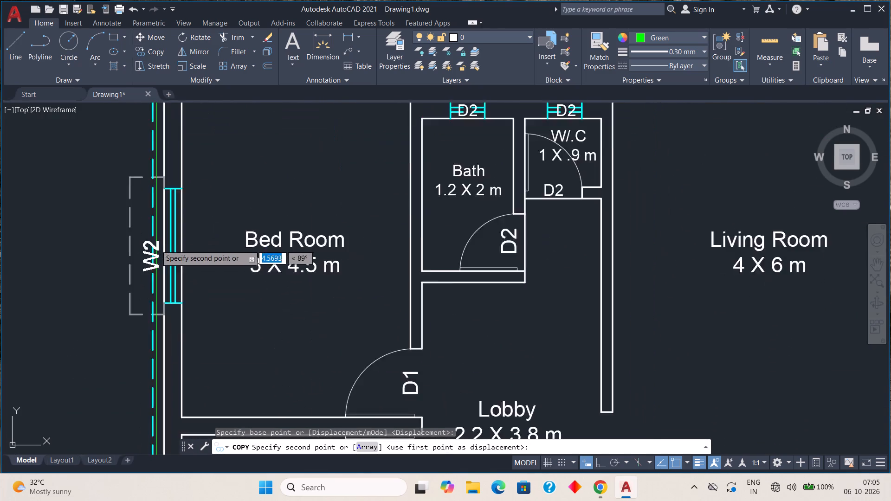
pyautogui.scroll(1, 155, 243)
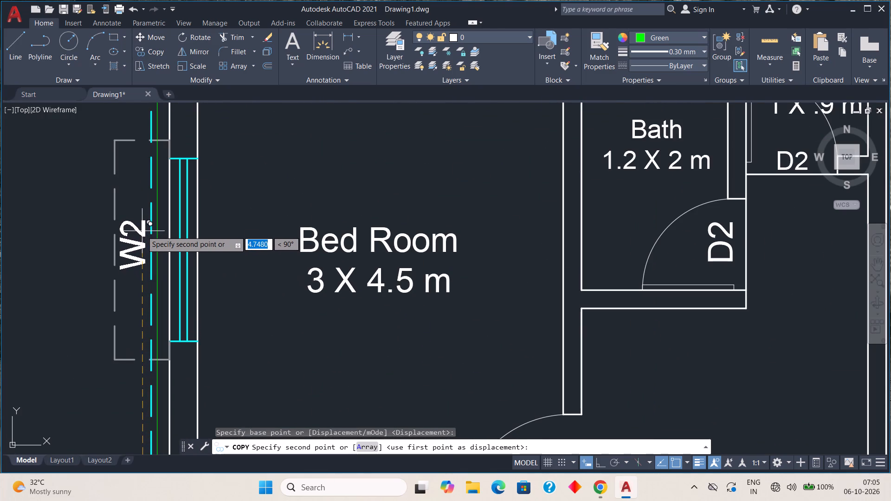
pyautogui.click(142, 231)
# Place two more copies of the vertical W2 tag inside the chajja outlines of the Living Room's upper and lower side windows.
pyautogui.scroll(-3, 306, 215)
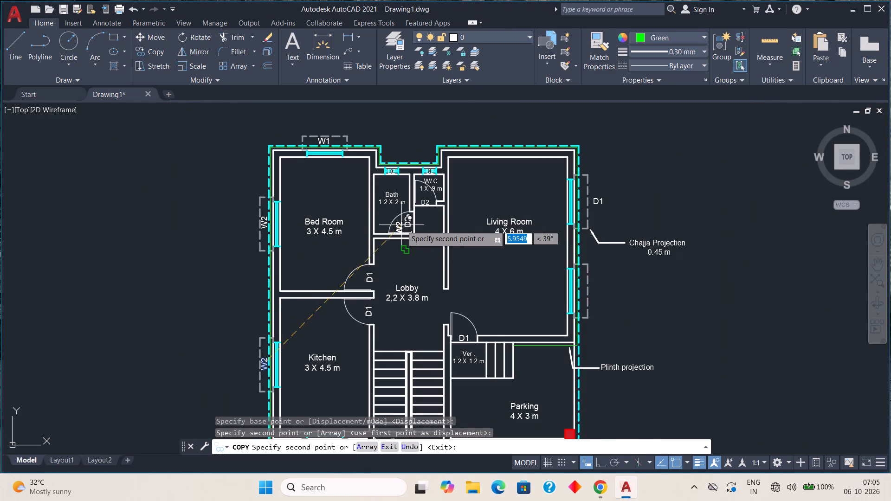
pyautogui.moveTo(401, 227); pyautogui.dragTo(163, 269, button='middle')
pyautogui.scroll(1, 362, 246)
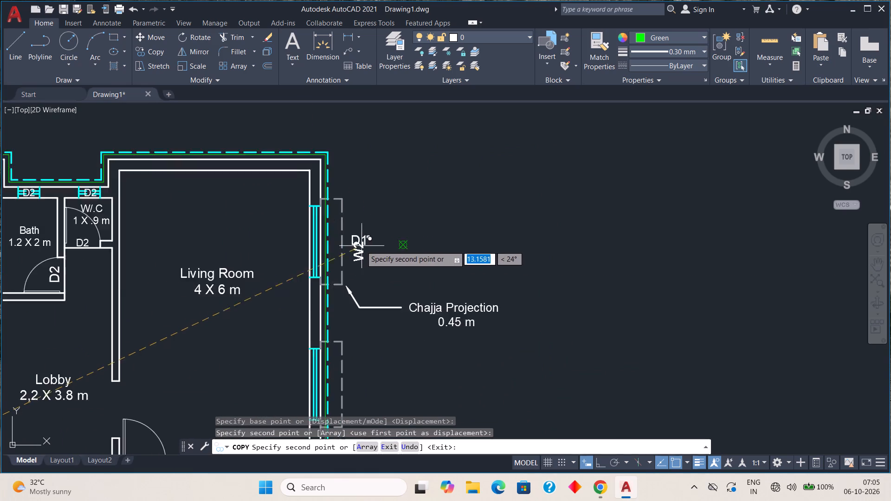
pyautogui.scroll(2, 361, 246)
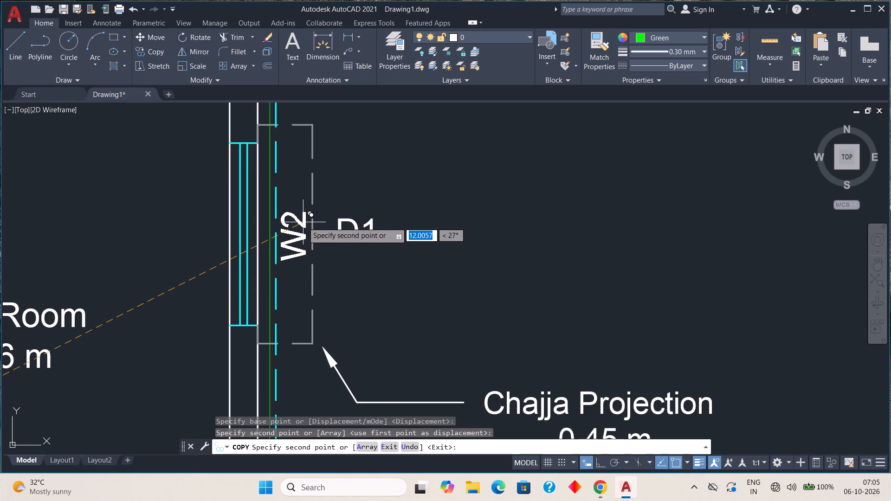
pyautogui.click(303, 222)
pyautogui.moveTo(303, 284); pyautogui.dragTo(298, 199, button='middle')
pyautogui.scroll(-1, 307, 176)
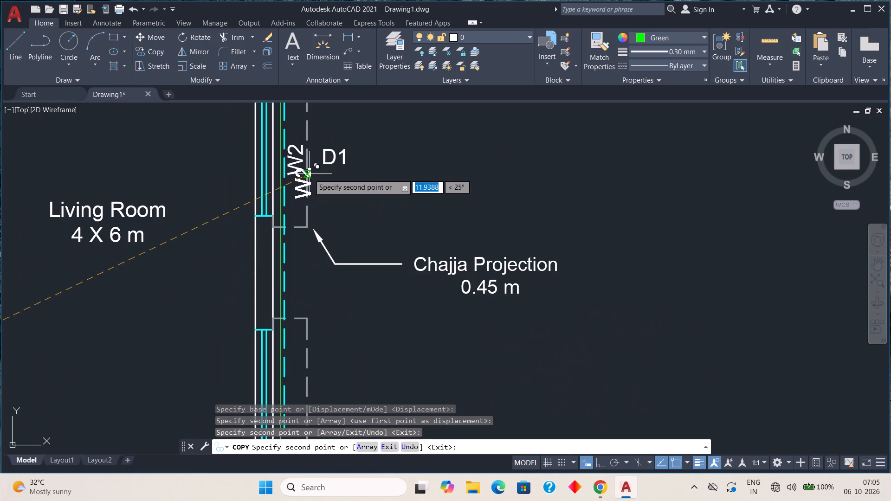
pyautogui.moveTo(310, 278); pyautogui.dragTo(309, 167, button='middle')
pyautogui.scroll(1, 304, 257)
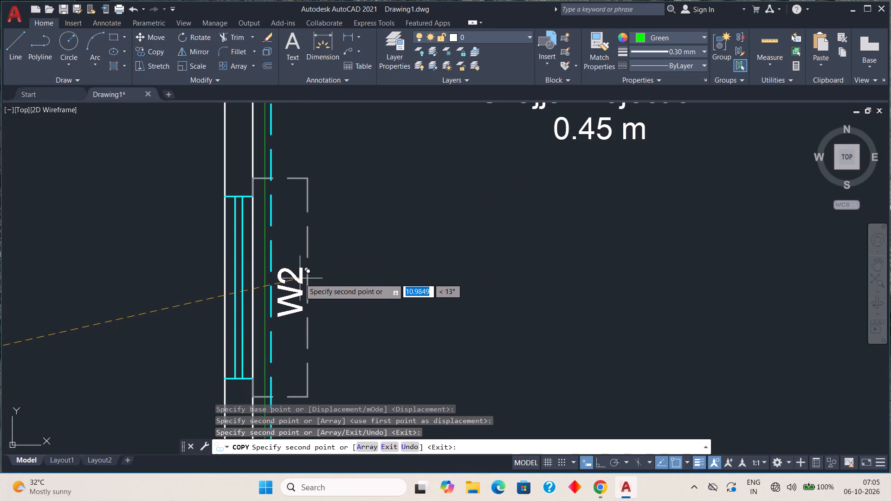
pyautogui.click(300, 278)
pyautogui.scroll(-3, 377, 280)
pyautogui.moveTo(369, 303); pyautogui.dragTo(374, 205, button='middle')
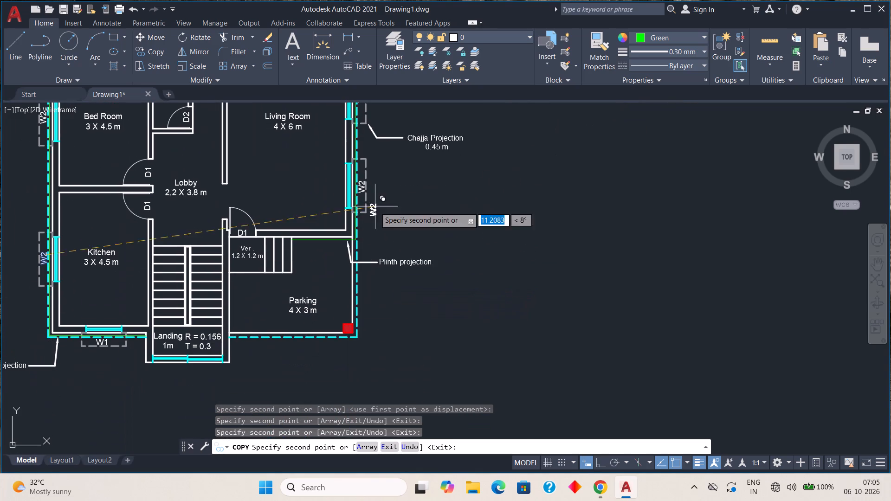
pyautogui.press('Escape')
# Delete the leftover D1 tag outside the Living Room's upper side window.
pyautogui.moveTo(405, 177); pyautogui.dragTo(372, 299, button='middle')
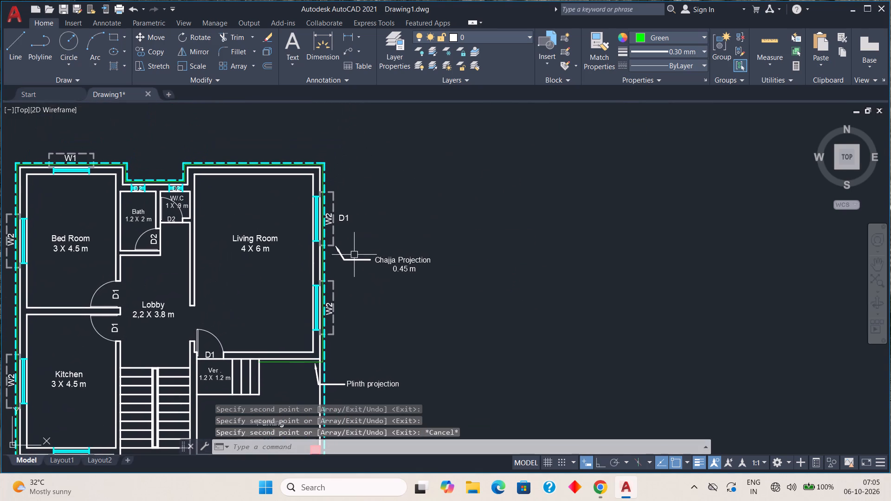
pyautogui.click(343, 220)
pyautogui.press('Delete')
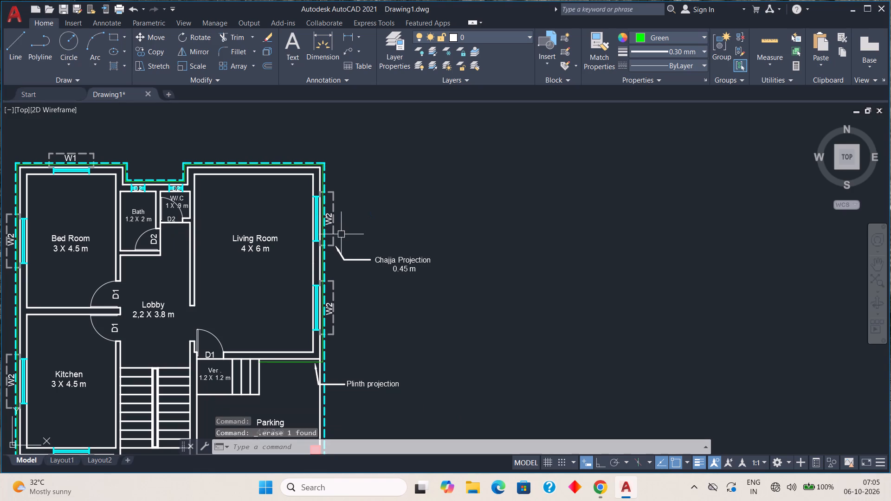
# Examine the door and window tags around the whole floor plan.
pyautogui.scroll(-1, 344, 231)
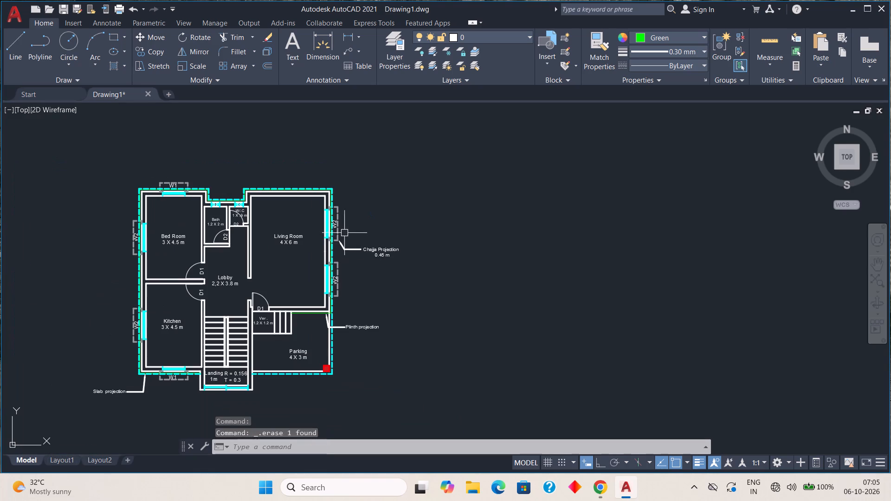
pyautogui.moveTo(303, 278); pyautogui.dragTo(326, 206, button='middle')
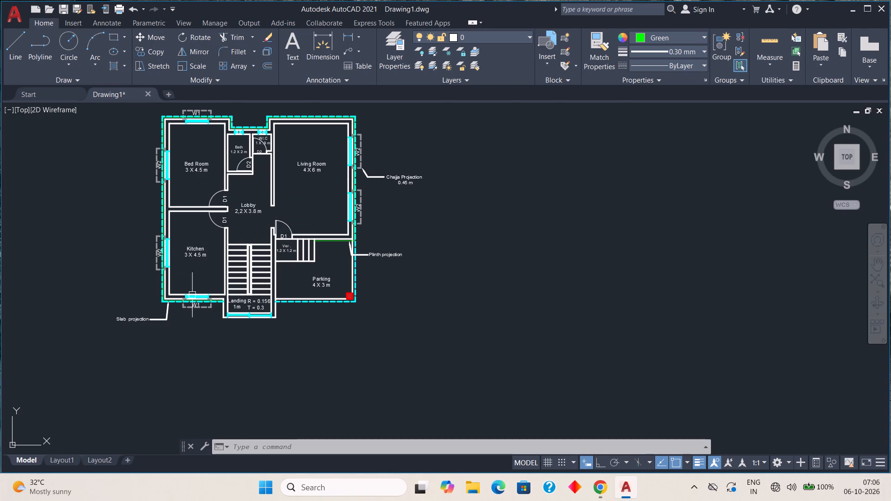
pyautogui.scroll(3, 213, 315)
pyautogui.scroll(-2, 193, 294)
pyautogui.scroll(2, 106, 199)
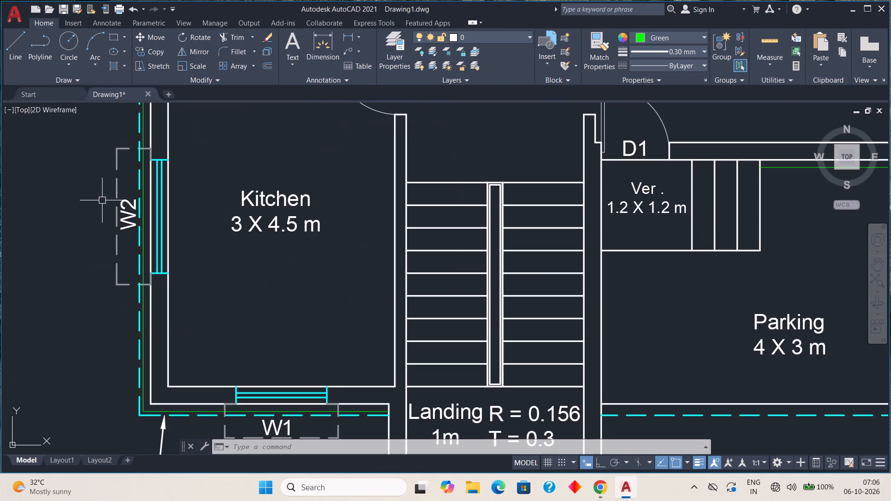
pyautogui.scroll(-2, 129, 187)
pyautogui.moveTo(147, 167); pyautogui.dragTo(139, 317, button='middle')
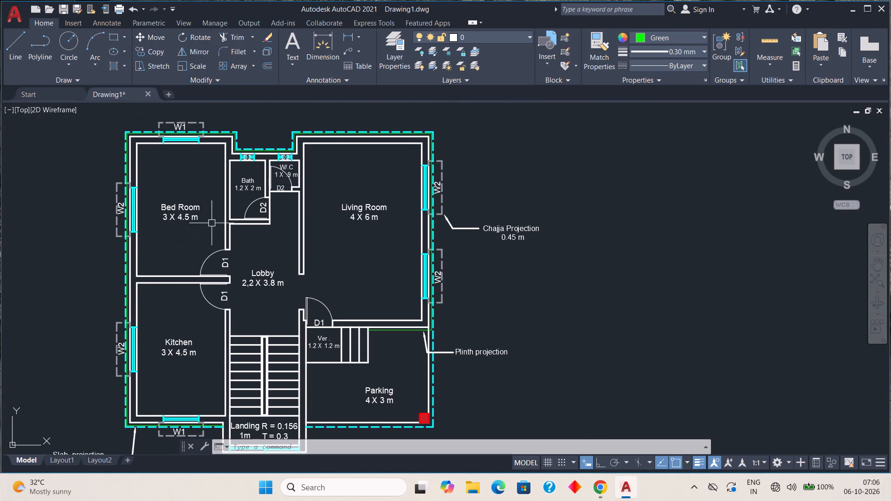
pyautogui.moveTo(221, 217); pyautogui.dragTo(183, 252, button='middle')
pyautogui.moveTo(249, 244); pyautogui.dragTo(218, 185, button='middle')
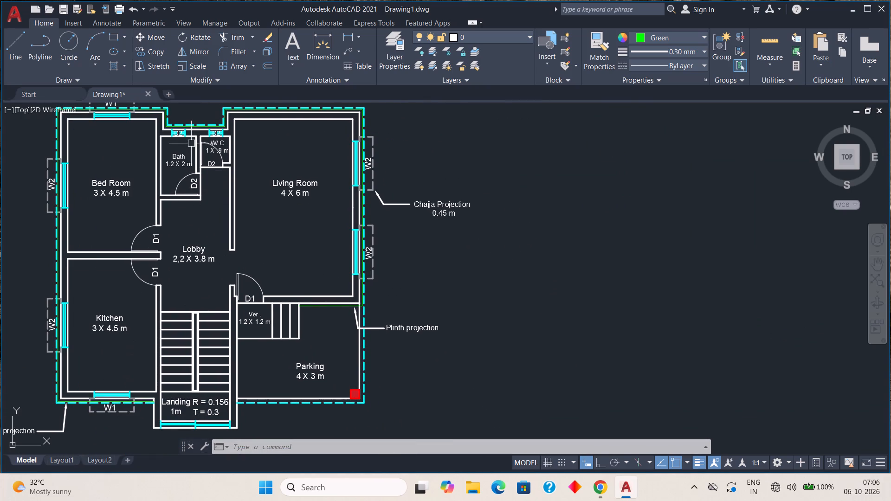
# Change the D2 tag on the ventilator opening above the Bath to V.
pyautogui.moveTo(186, 159); pyautogui.dragTo(187, 270, button='middle')
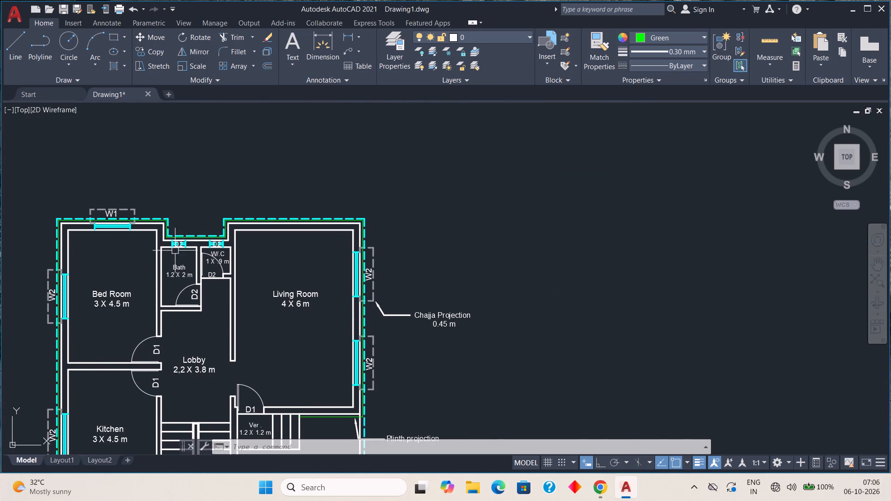
pyautogui.scroll(4, 175, 250)
pyautogui.moveTo(200, 227); pyautogui.dragTo(199, 267, button='middle')
pyautogui.doubleClick(198, 243)
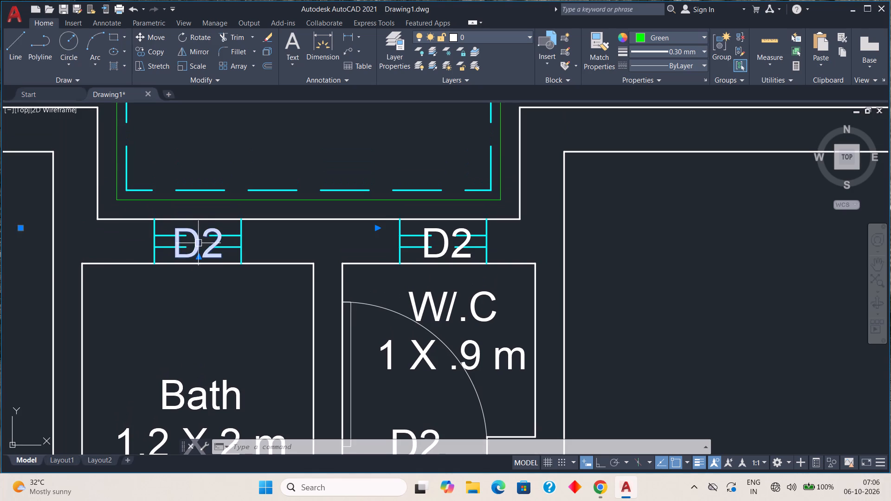
pyautogui.click(233, 238)
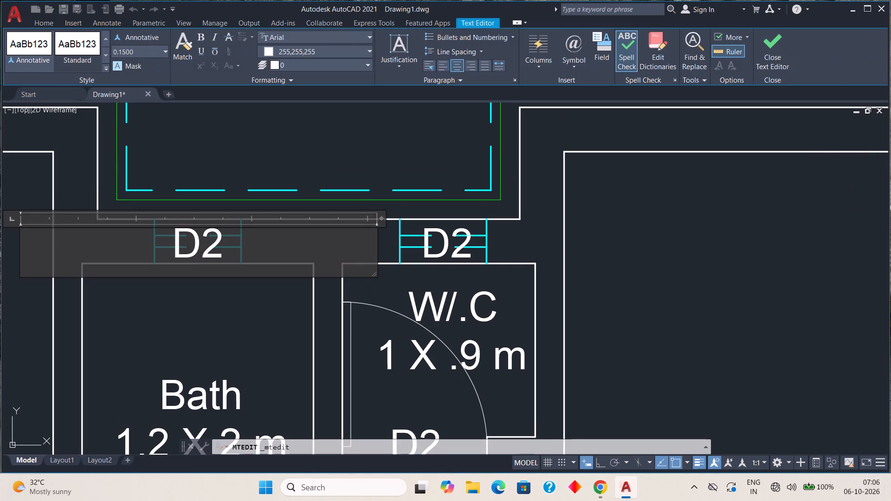
pyautogui.press('BackSpace')
pyautogui.press('BackSpace')
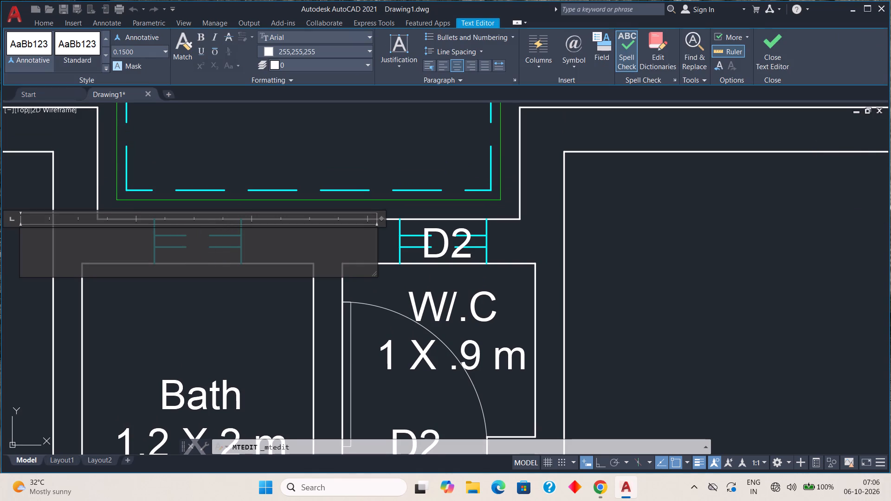
pyautogui.press('v')
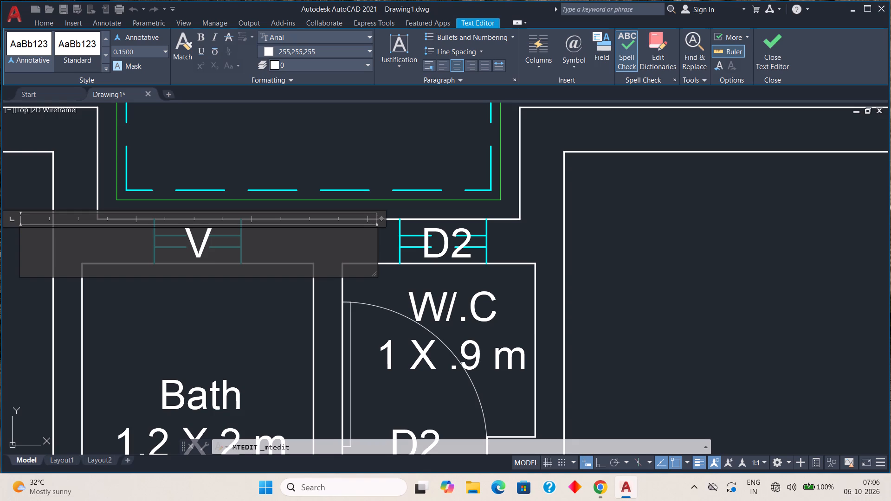
pyautogui.click(272, 342)
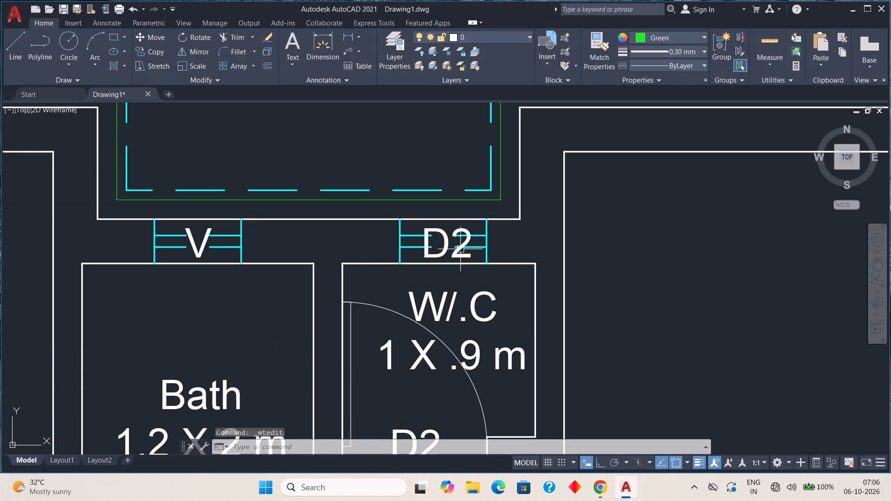
# Change the D2 tag on the ventilator opening above the W/.C to V.
pyautogui.doubleClick(452, 247)
pyautogui.click(484, 238)
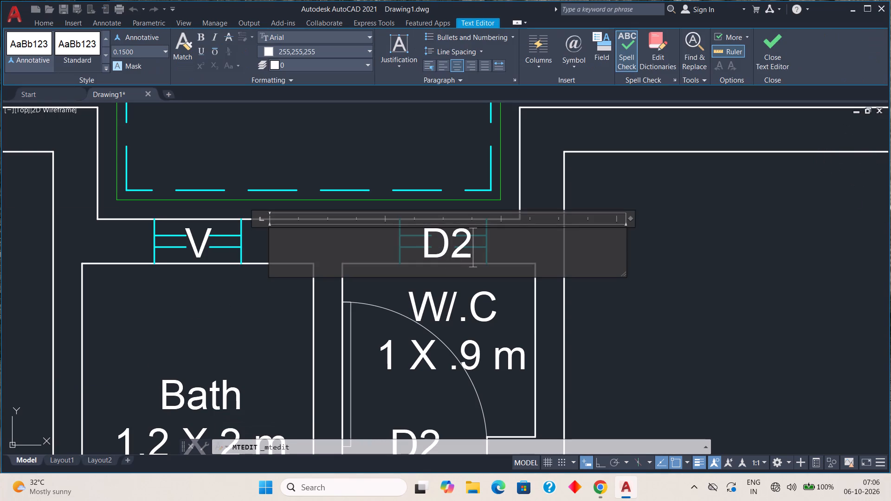
pyautogui.press('BackSpace')
pyautogui.press('BackSpace')
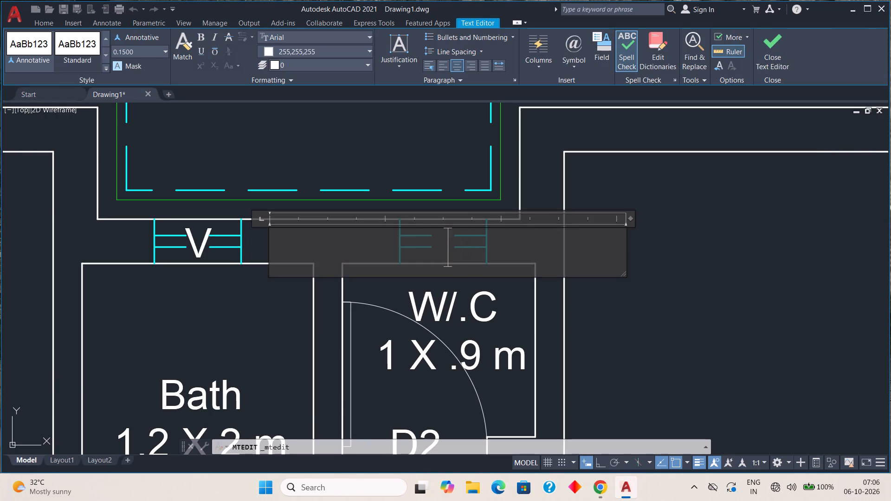
pyautogui.press('v')
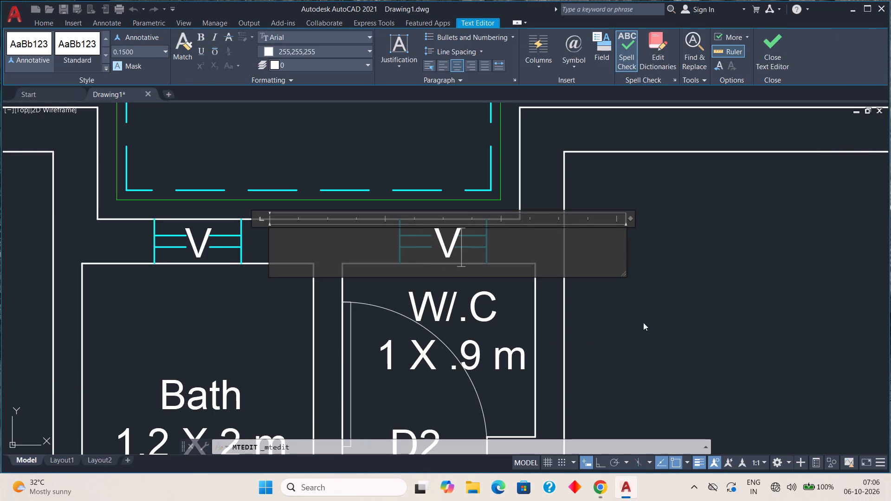
pyautogui.click(643, 322)
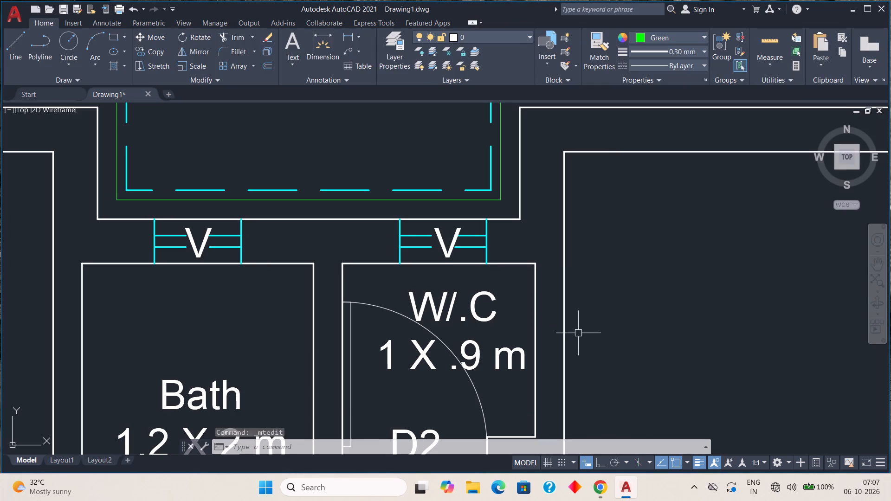
# Shift the V tag above the W/.C about 0.03 m toward the Bath to centre it in its opening.
pyautogui.click(447, 252)
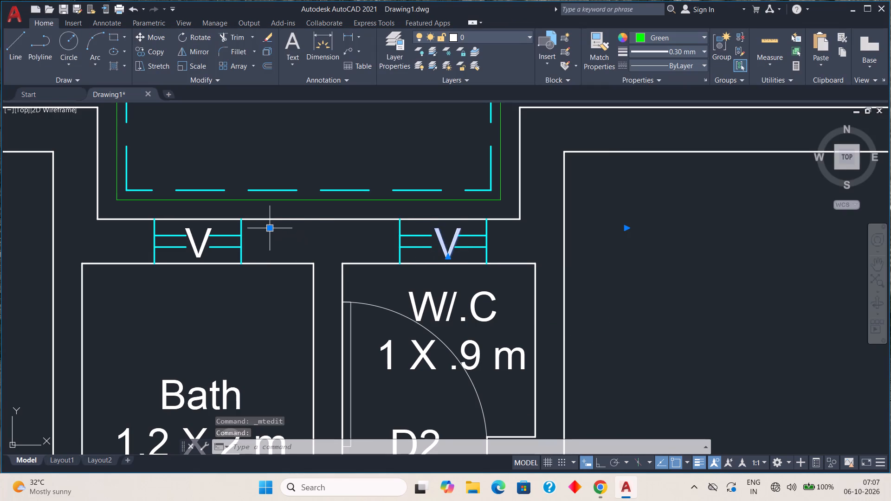
pyautogui.click(272, 229)
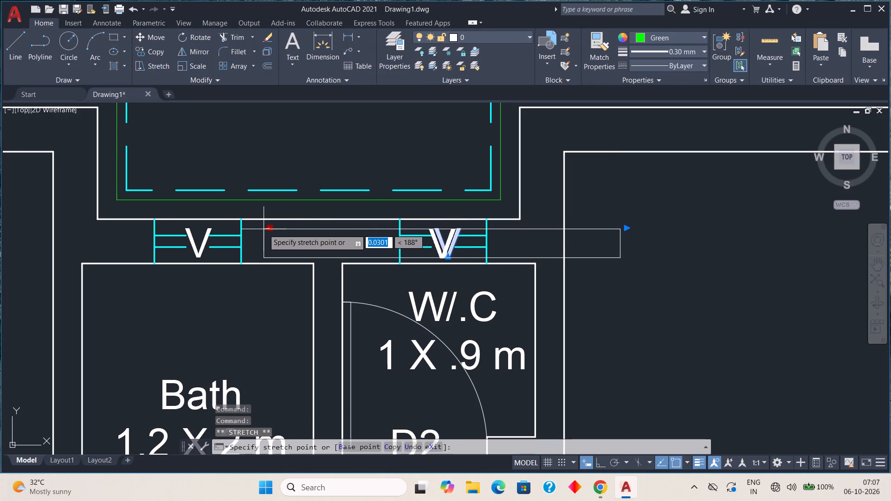
pyautogui.click(264, 229)
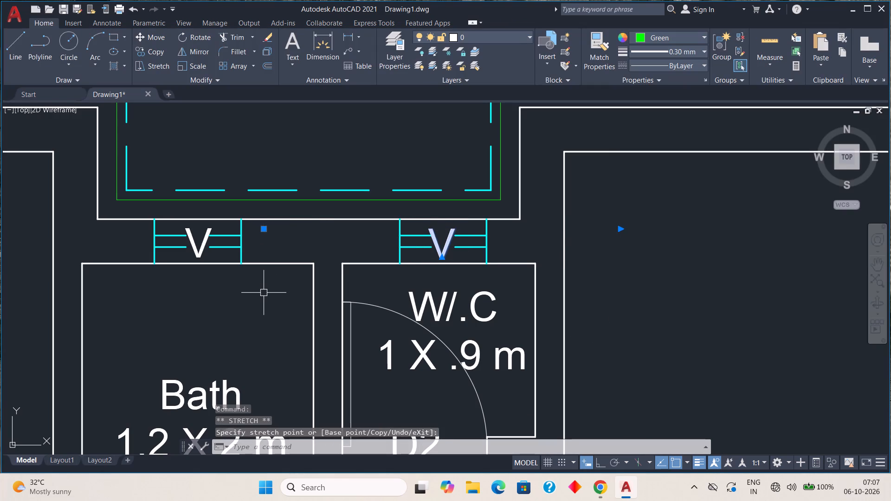
pyautogui.click(264, 293)
pyautogui.press('Escape')
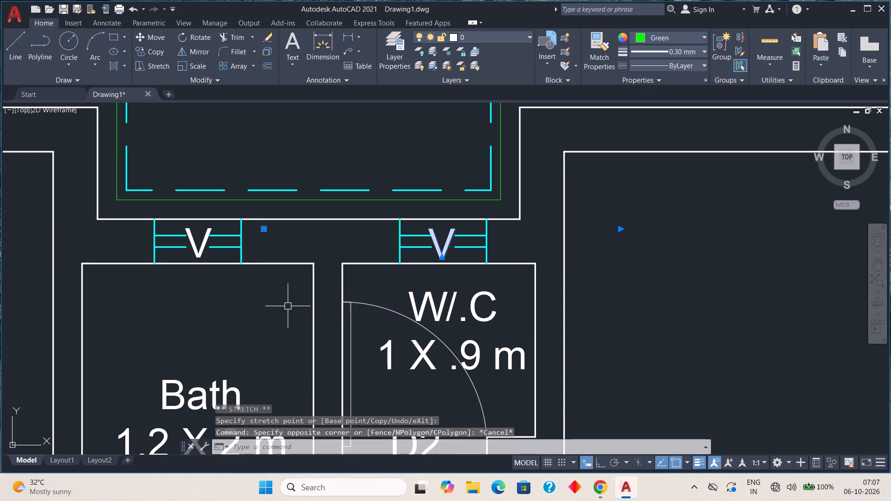
pyautogui.press('Escape')
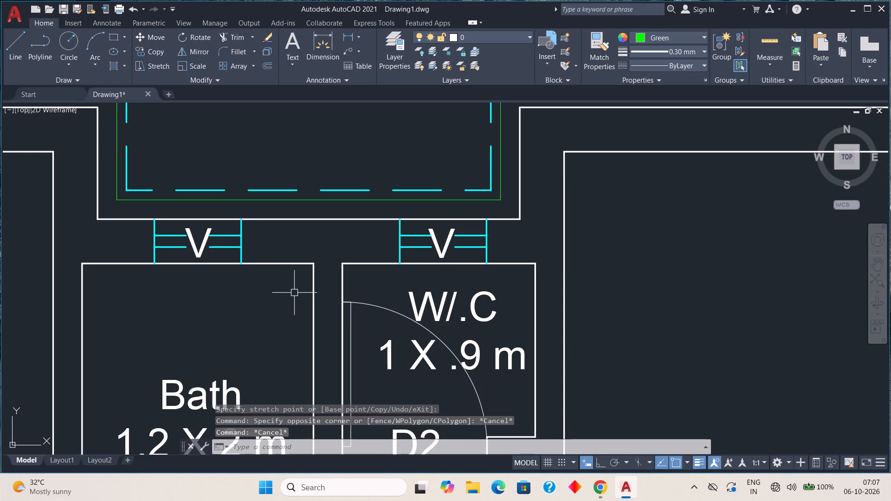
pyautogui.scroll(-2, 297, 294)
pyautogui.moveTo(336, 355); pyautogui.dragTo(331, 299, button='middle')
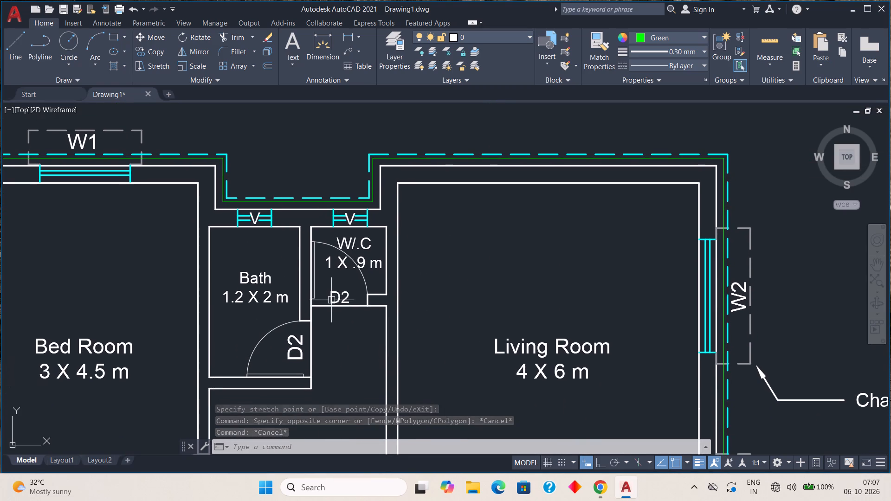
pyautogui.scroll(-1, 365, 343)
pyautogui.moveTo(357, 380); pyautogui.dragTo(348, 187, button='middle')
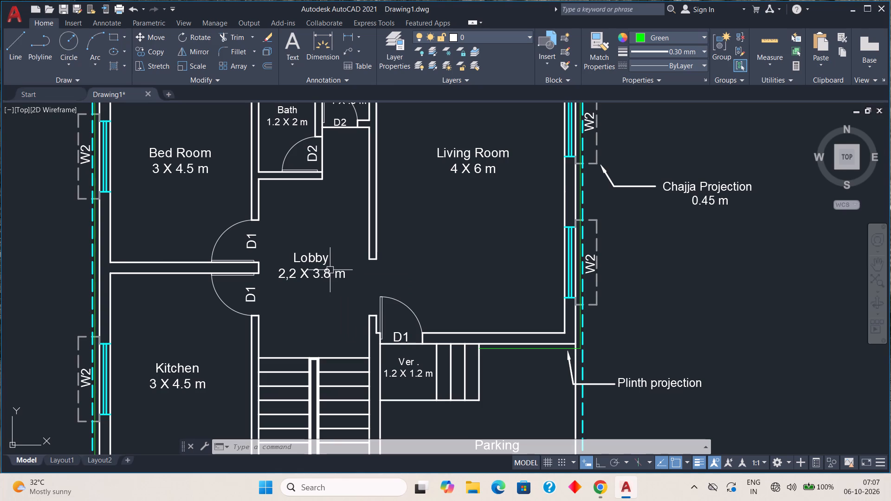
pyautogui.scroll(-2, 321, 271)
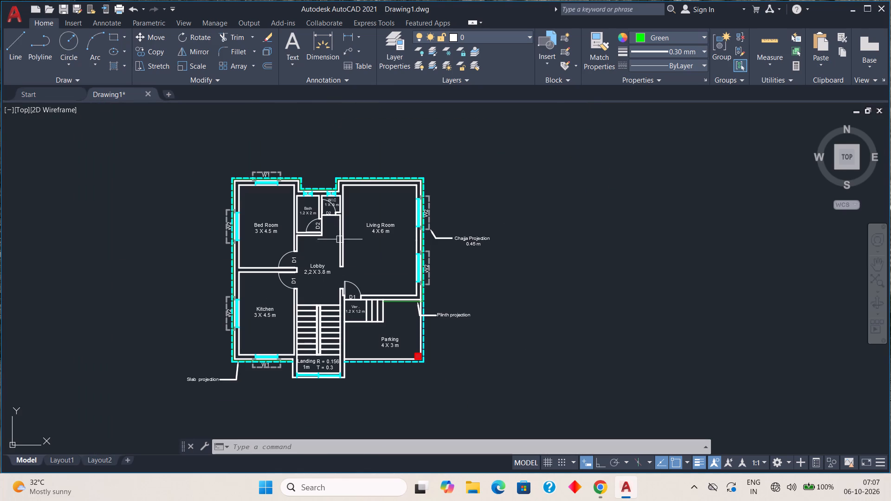
# Examine the room labels, opening tags and projection notes across the whole floor plan.
pyautogui.moveTo(368, 262); pyautogui.dragTo(390, 282, button='middle')
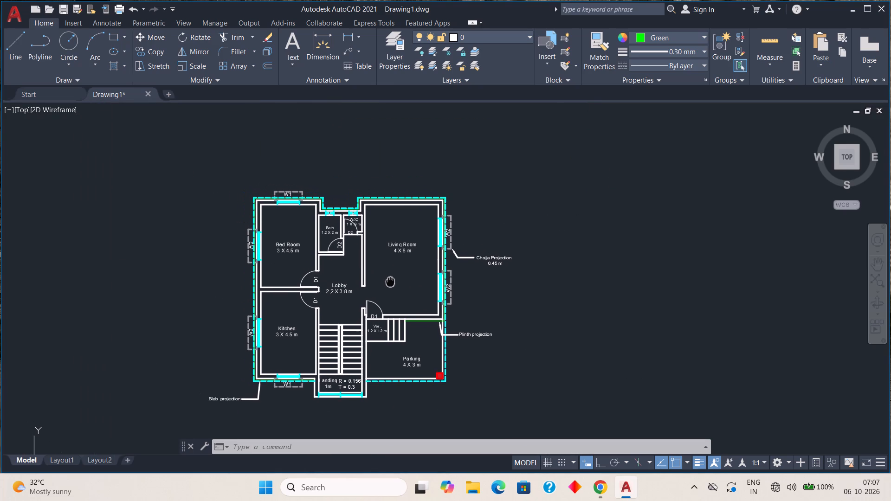
pyautogui.moveTo(390, 282); pyautogui.dragTo(393, 283, button='middle')
pyautogui.scroll(2, 389, 275)
pyautogui.scroll(-2, 386, 273)
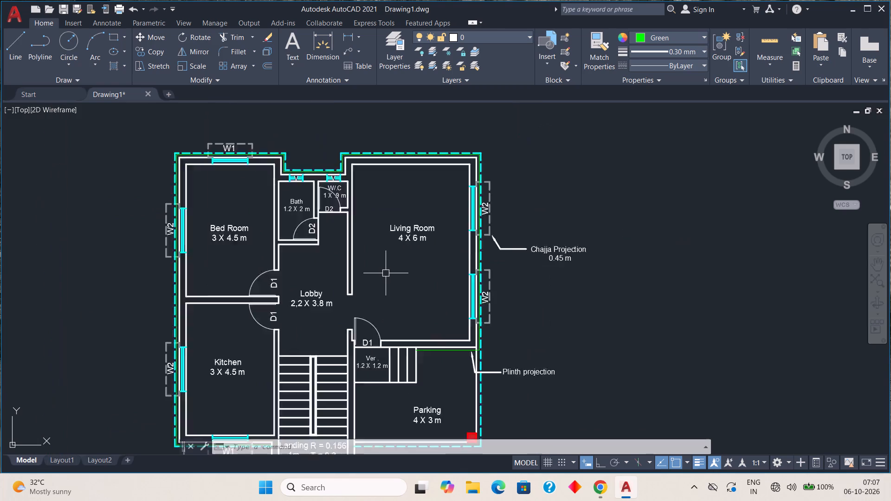
pyautogui.moveTo(354, 307); pyautogui.dragTo(372, 261, button='middle')
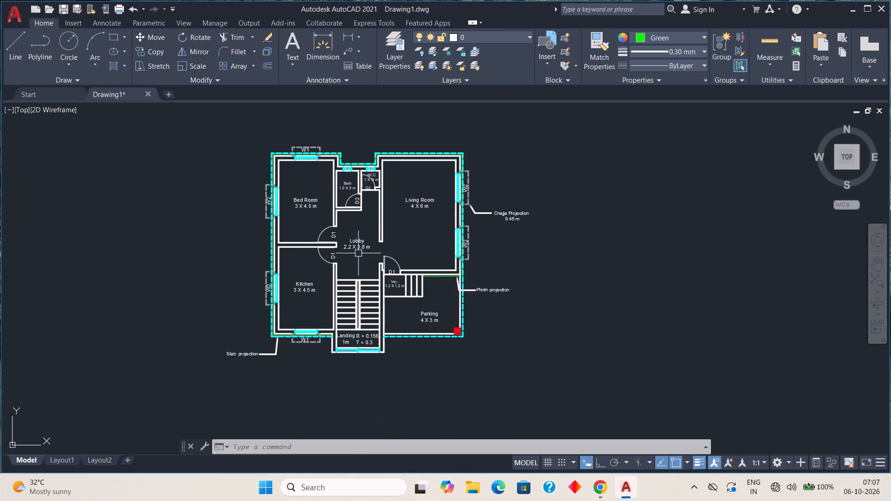
pyautogui.moveTo(361, 231); pyautogui.dragTo(359, 256, button='middle')
pyautogui.scroll(1, 358, 248)
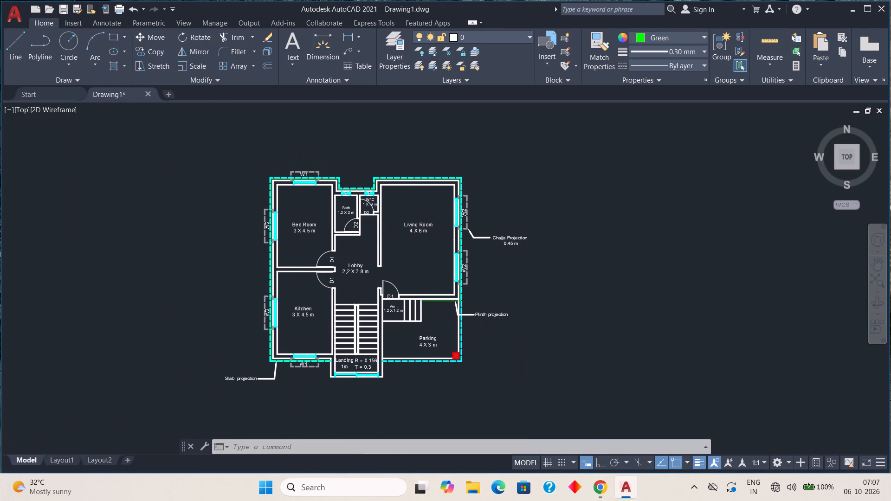
pyautogui.scroll(-1, 357, 248)
pyautogui.scroll(1, 356, 241)
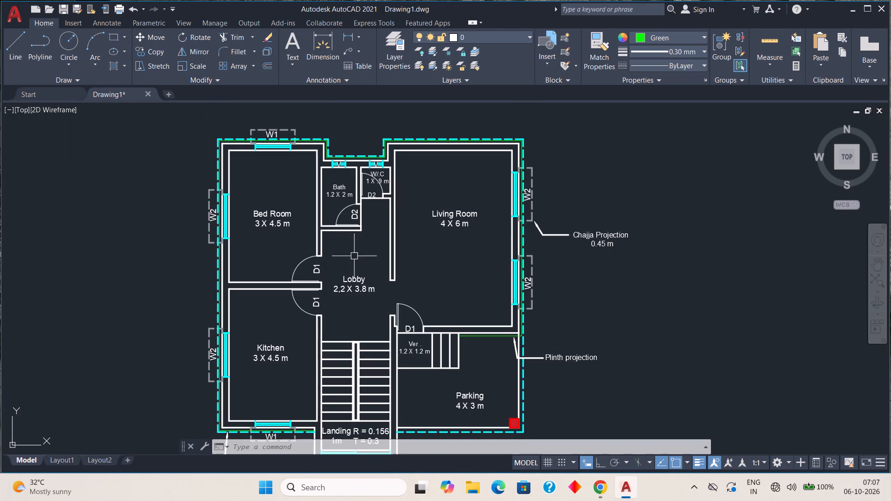
pyautogui.moveTo(354, 270); pyautogui.dragTo(364, 219, button='middle')
pyautogui.moveTo(366, 211); pyautogui.dragTo(363, 243, button='middle')
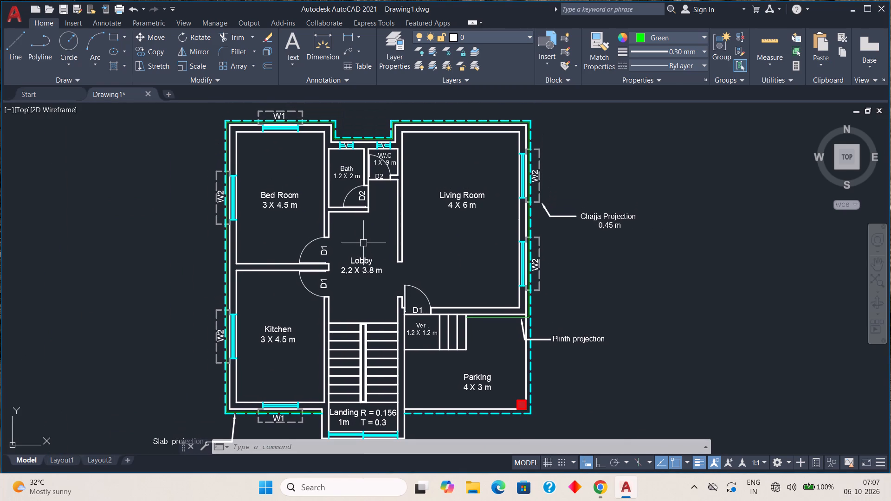
pyautogui.scroll(-1, 363, 242)
pyautogui.scroll(1, 363, 234)
pyautogui.moveTo(363, 236); pyautogui.dragTo(364, 243, button='middle')
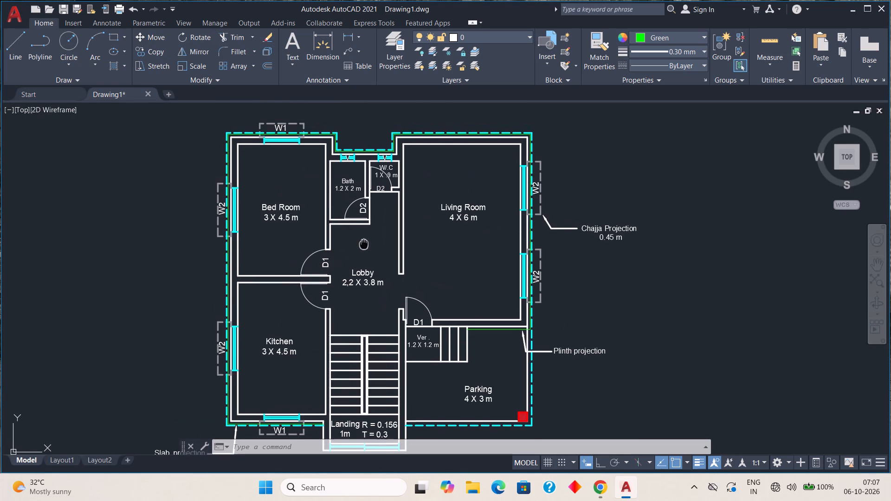
pyautogui.moveTo(364, 243); pyautogui.dragTo(364, 244, button='middle')
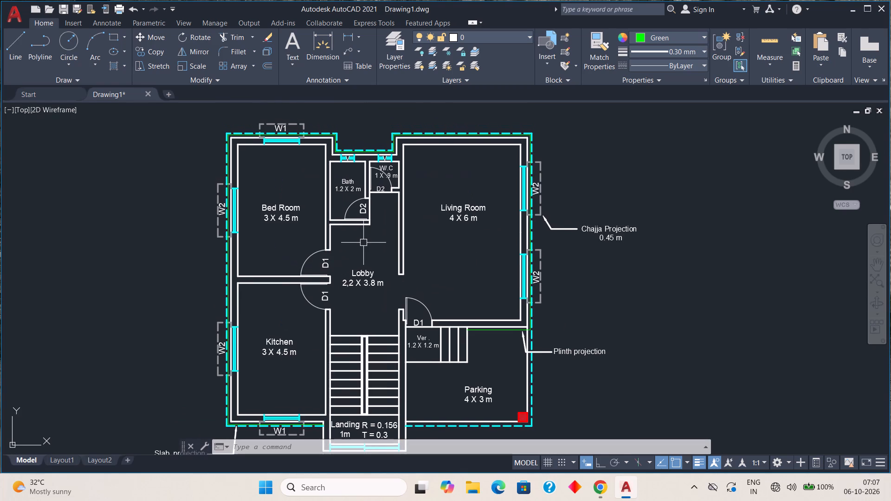
pyautogui.scroll(-1, 363, 243)
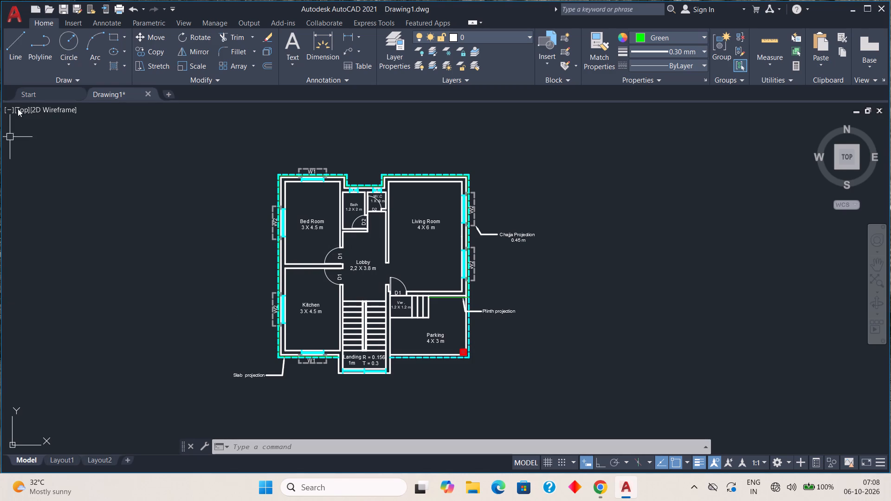
# Set the current lineweight to 0.15 mm for new green lines.
pyautogui.click(19, 51)
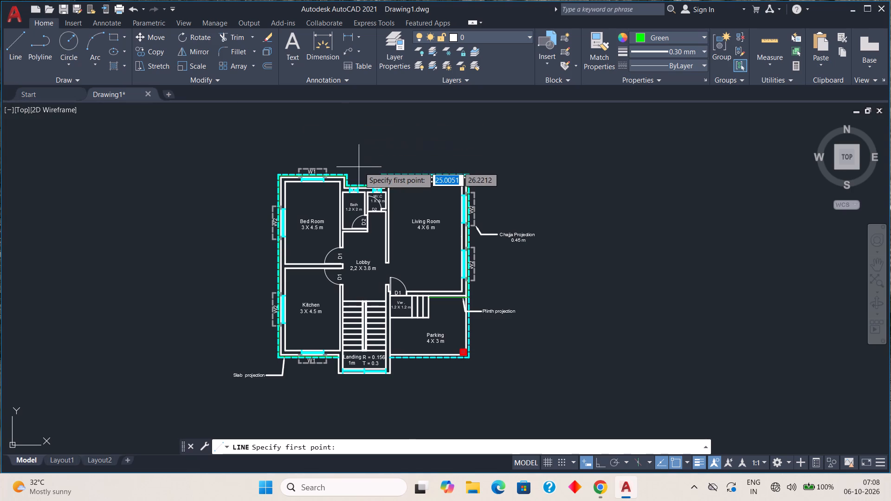
pyautogui.scroll(3, 360, 167)
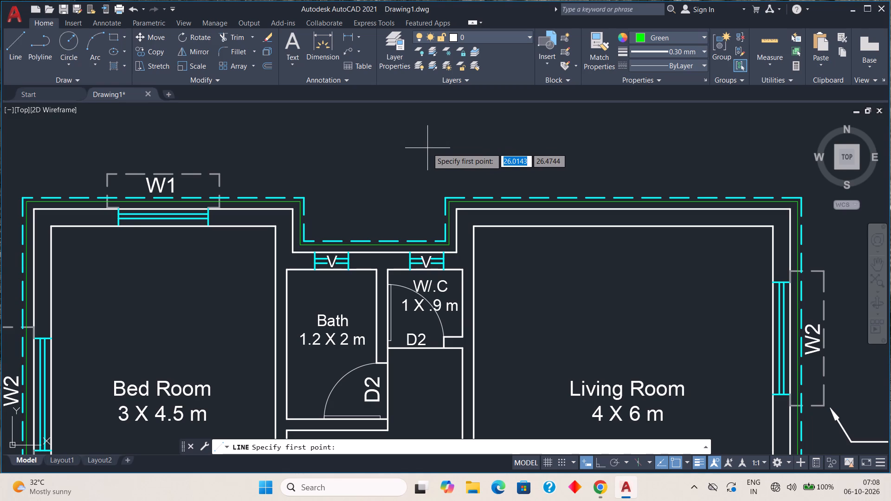
pyautogui.click(427, 148)
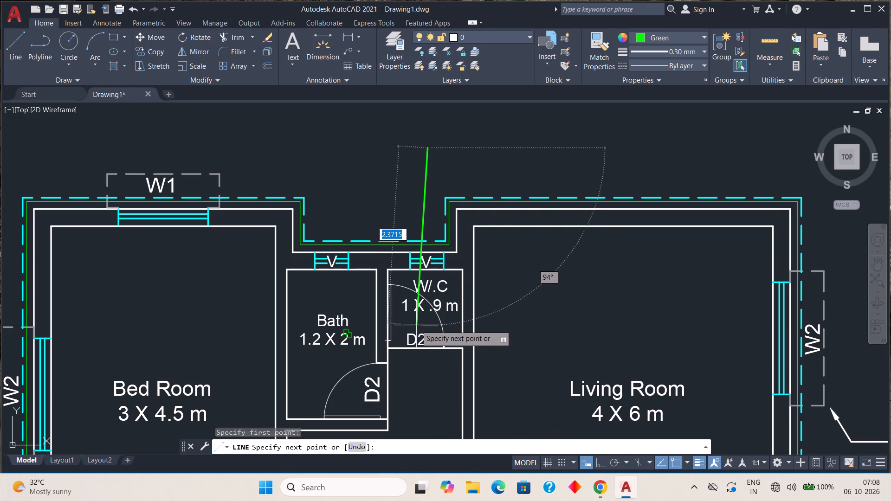
pyautogui.click(704, 49)
pyautogui.scroll(5, 674, 79)
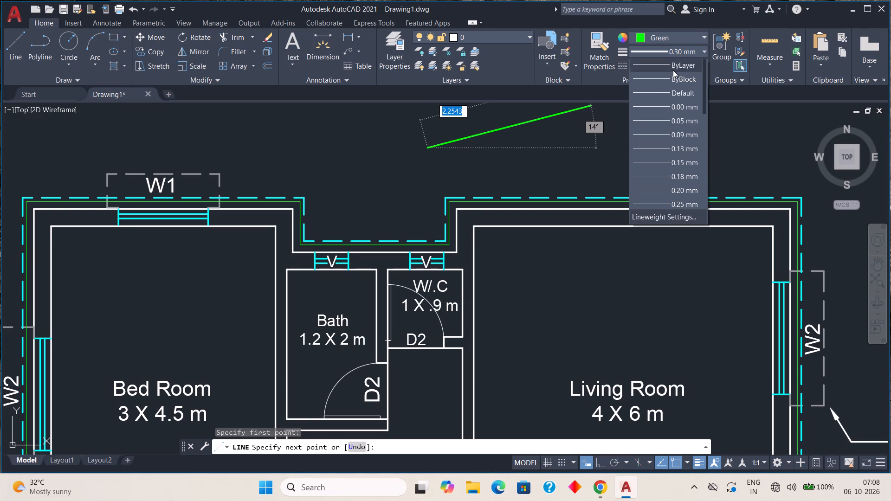
pyautogui.scroll(-1, 662, 131)
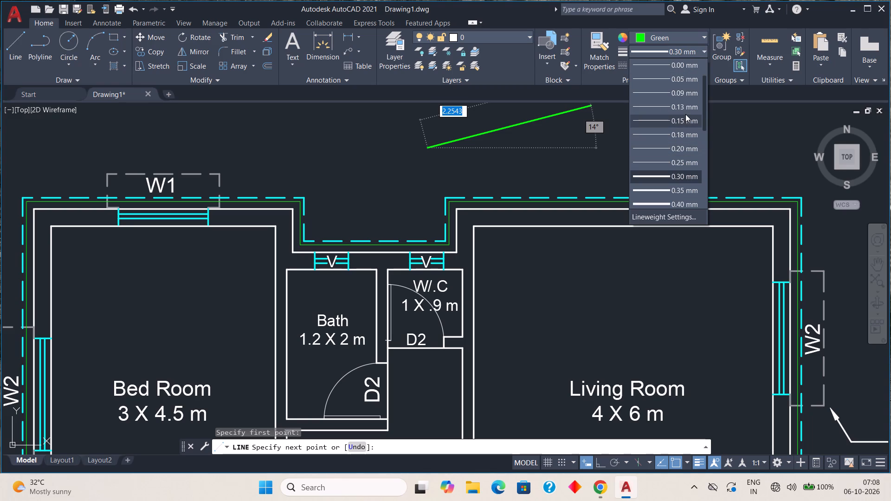
pyautogui.click(684, 120)
pyautogui.press('Escape')
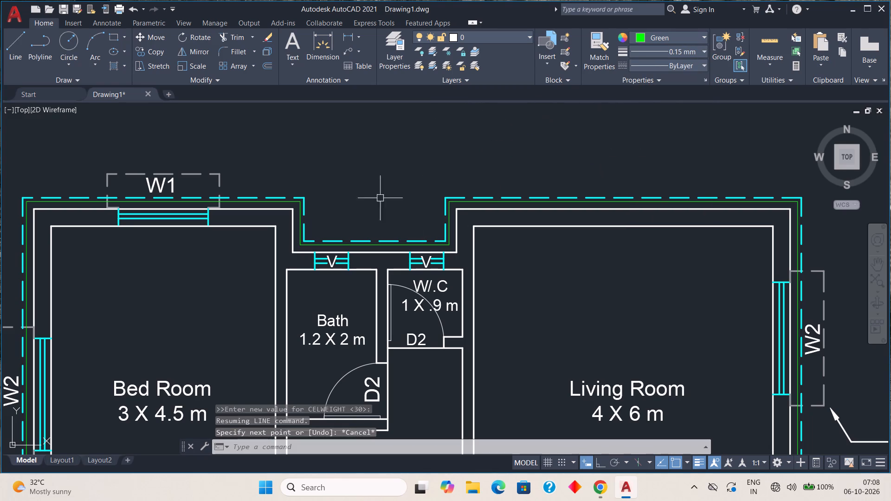
# With Ortho on, draw a vertical line about 12.7 m long from above the W/.C through the lobby and stairs to below the landing.
pyautogui.click(12, 43)
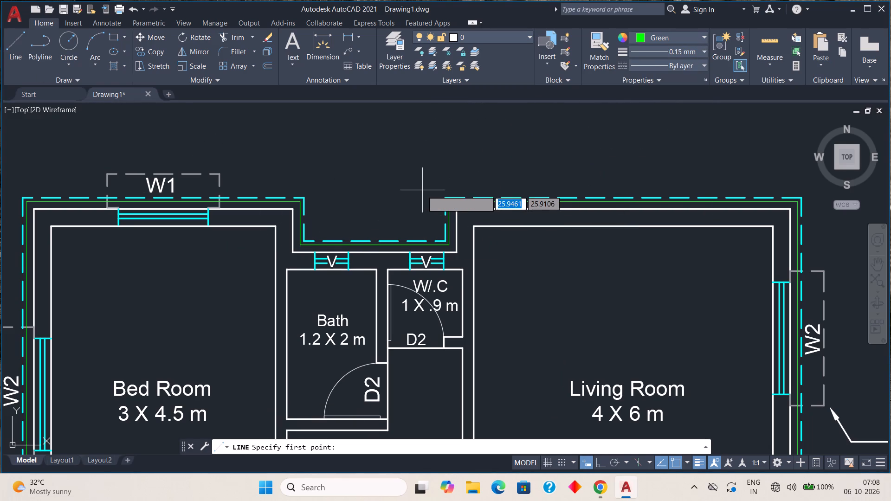
pyautogui.click(421, 160)
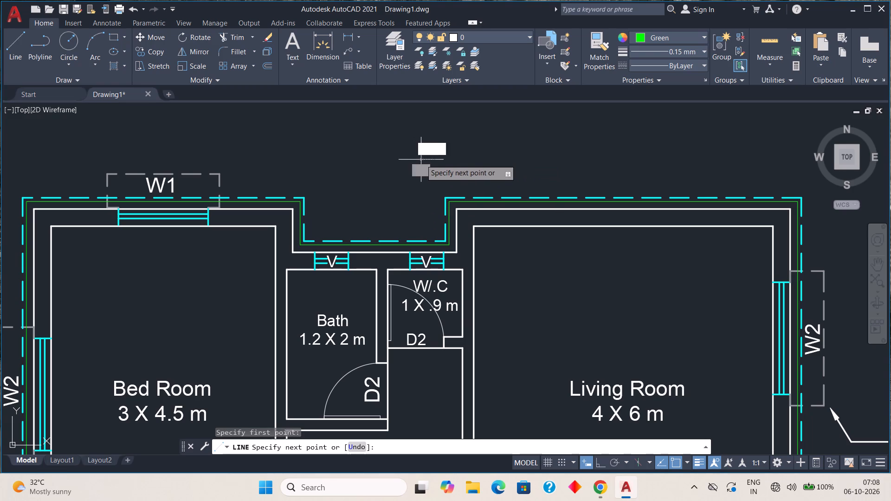
pyautogui.scroll(-1, 415, 385)
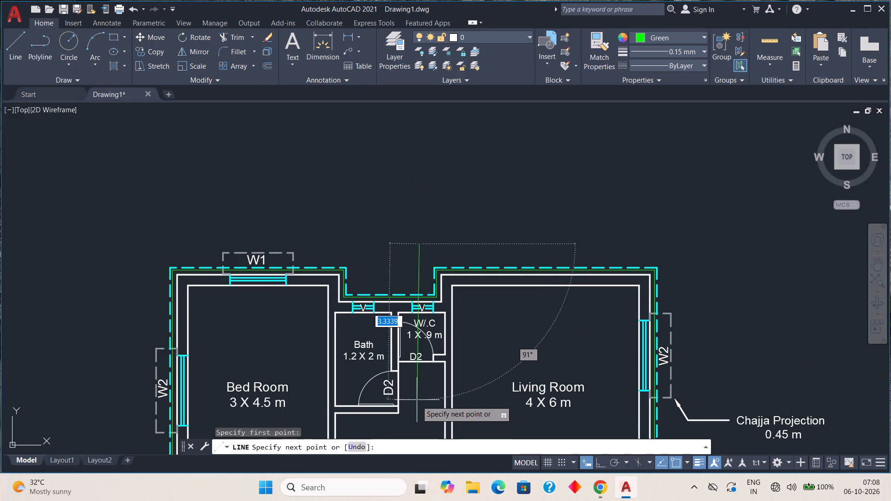
pyautogui.moveTo(418, 412); pyautogui.dragTo(402, 280, button='middle')
pyautogui.moveTo(406, 411); pyautogui.dragTo(404, 407, button='middle')
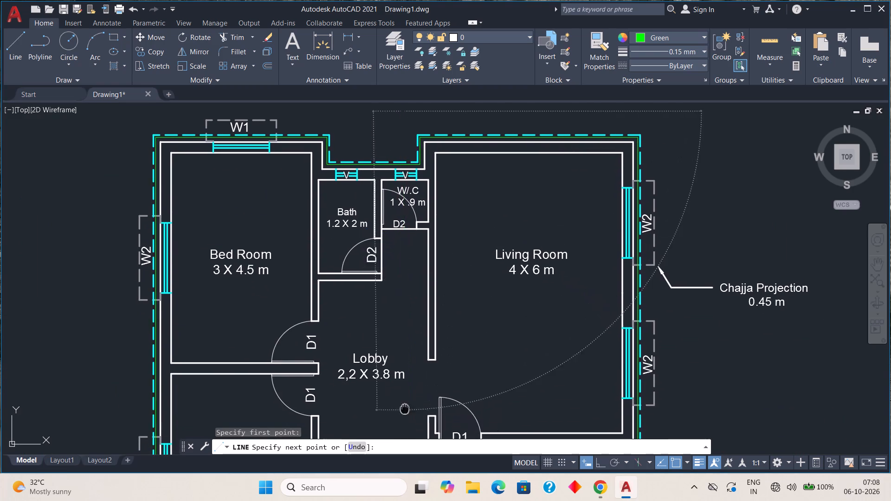
pyautogui.moveTo(404, 407); pyautogui.dragTo(392, 188, button='middle')
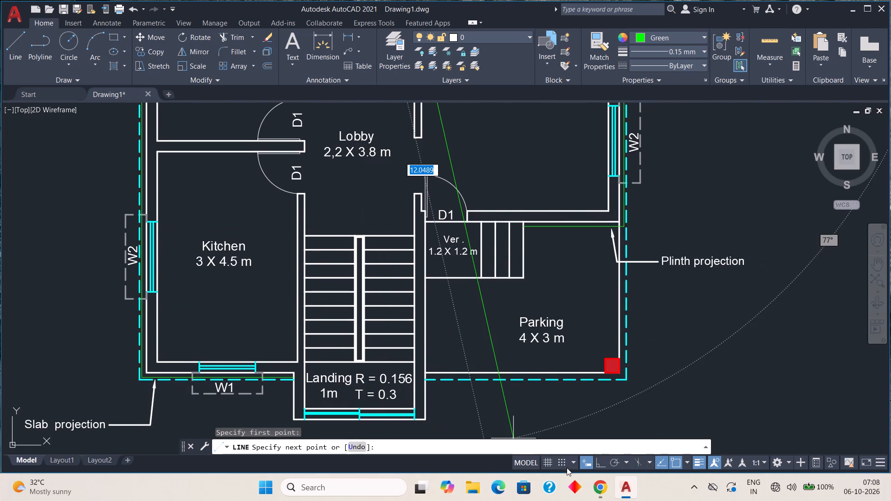
pyautogui.click(601, 459)
pyautogui.moveTo(448, 378); pyautogui.dragTo(439, 336, button='middle')
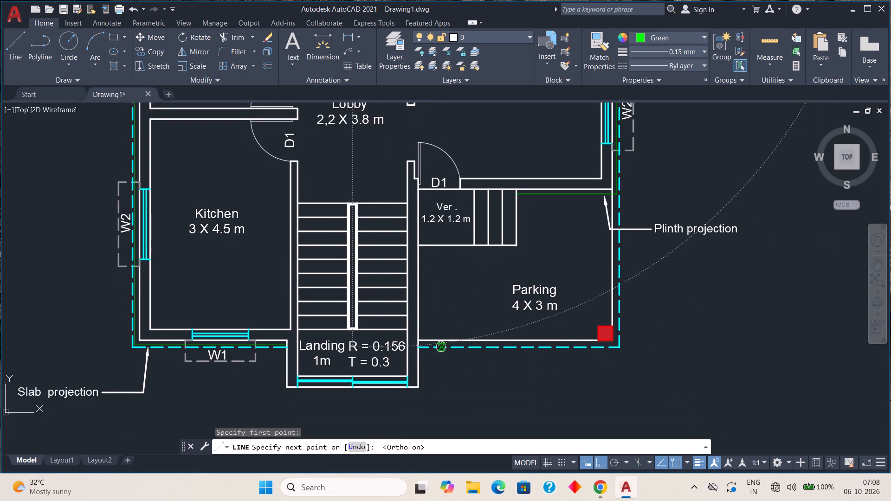
pyautogui.moveTo(439, 336); pyautogui.dragTo(433, 252, button='middle')
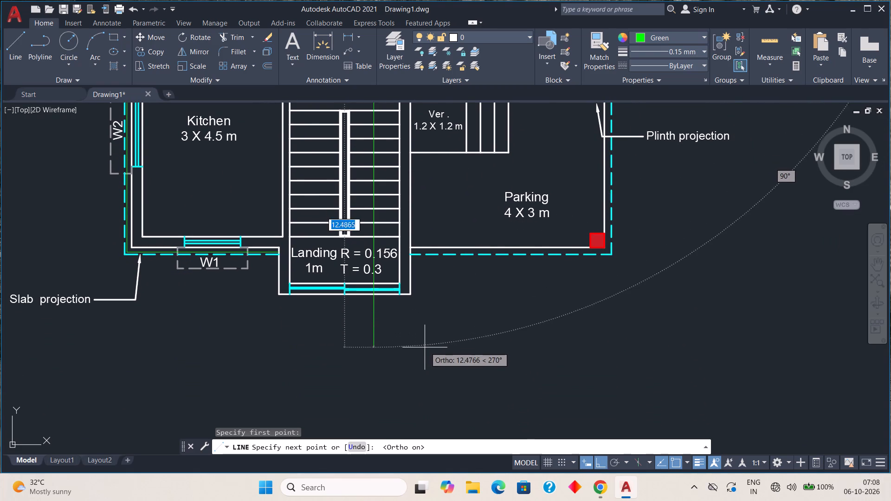
pyautogui.click(375, 359)
pyautogui.press('Escape')
# Set the linetype of the vertical green line through the plan to HIDDEN.
pyautogui.scroll(-2, 419, 333)
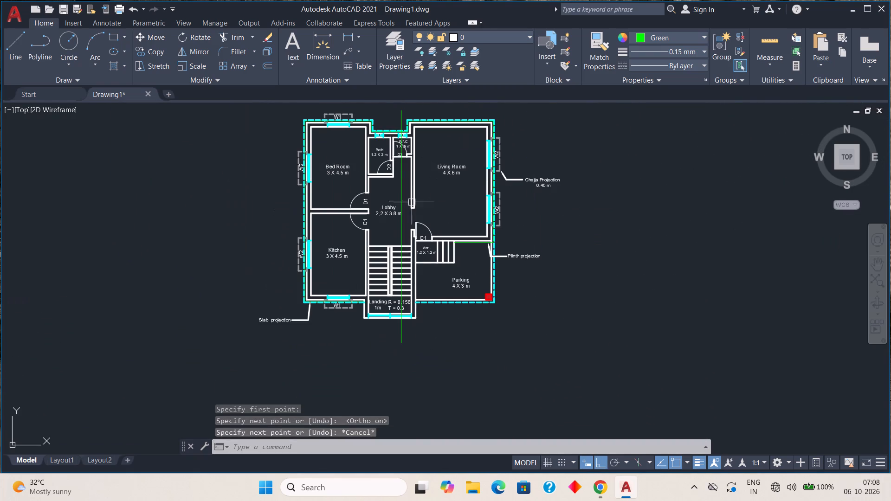
pyautogui.moveTo(425, 176); pyautogui.dragTo(418, 291, button='middle')
pyautogui.scroll(2, 399, 284)
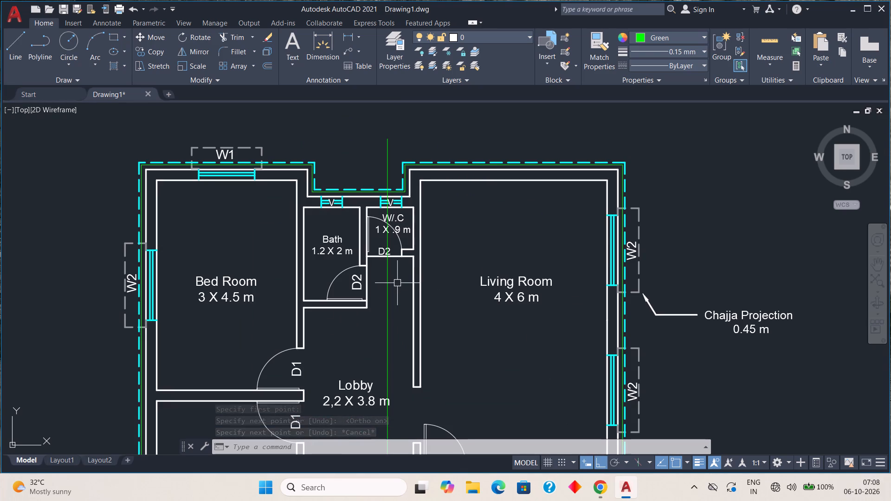
pyautogui.click(388, 151)
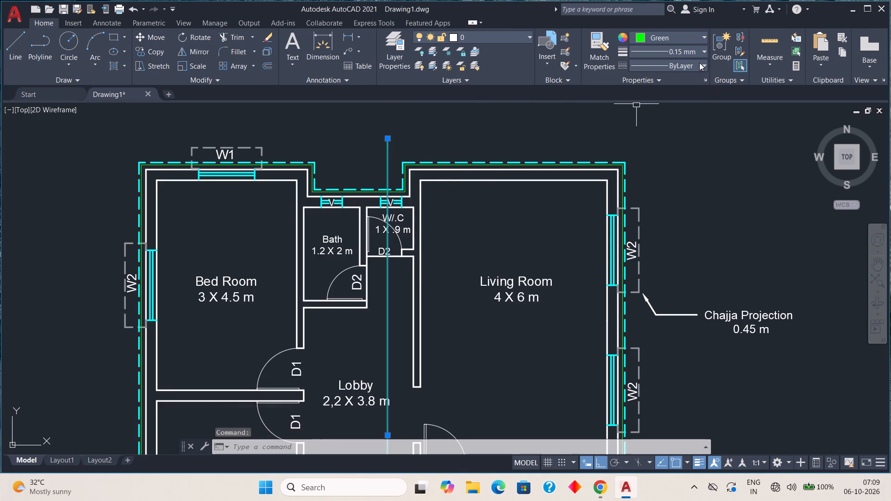
pyautogui.click(702, 63)
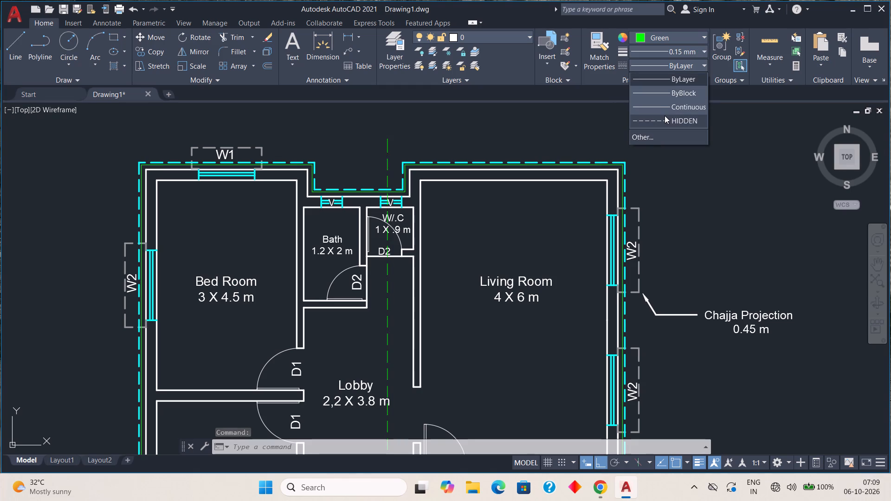
pyautogui.click(665, 116)
pyautogui.press('Escape')
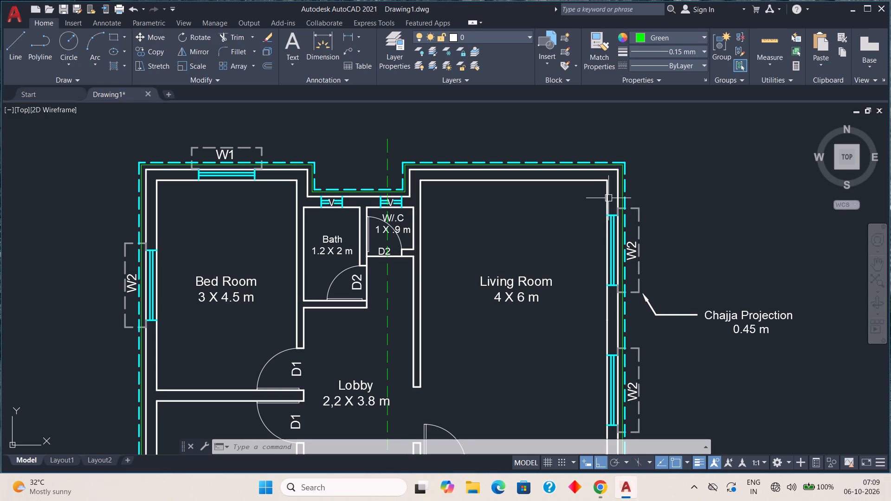
# Examine the dashed vertical line's course through the W/.C, lobby, stairs and landing.
pyautogui.scroll(-1, 509, 223)
pyautogui.scroll(-1, 491, 289)
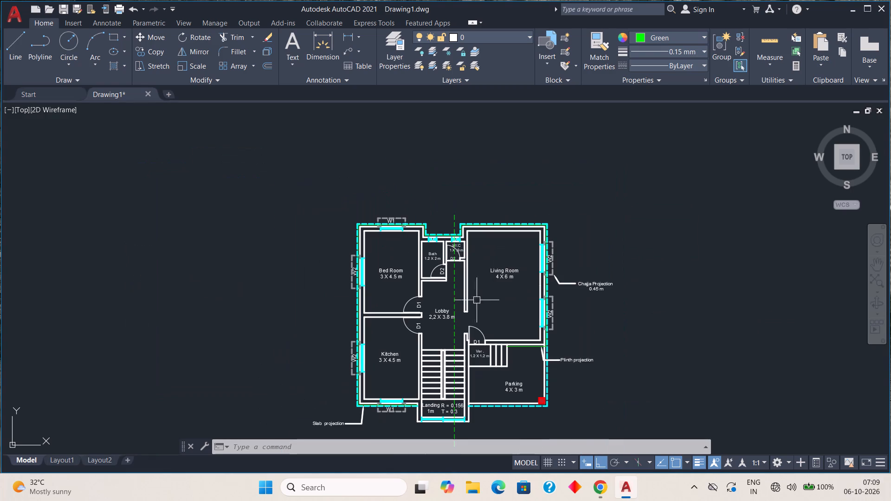
pyautogui.moveTo(475, 343); pyautogui.dragTo(462, 281, button='middle')
pyautogui.scroll(3, 447, 301)
pyautogui.scroll(-2, 447, 296)
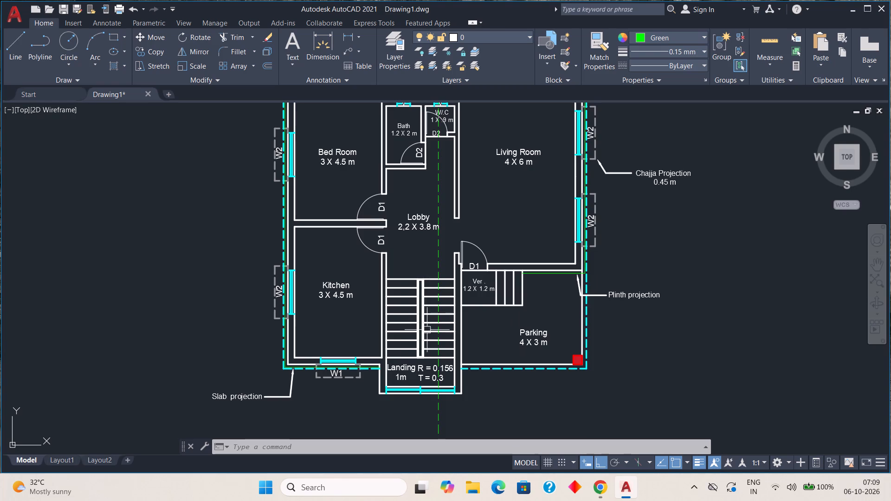
pyautogui.scroll(-1, 442, 334)
pyautogui.moveTo(445, 329); pyautogui.dragTo(446, 299, button='middle')
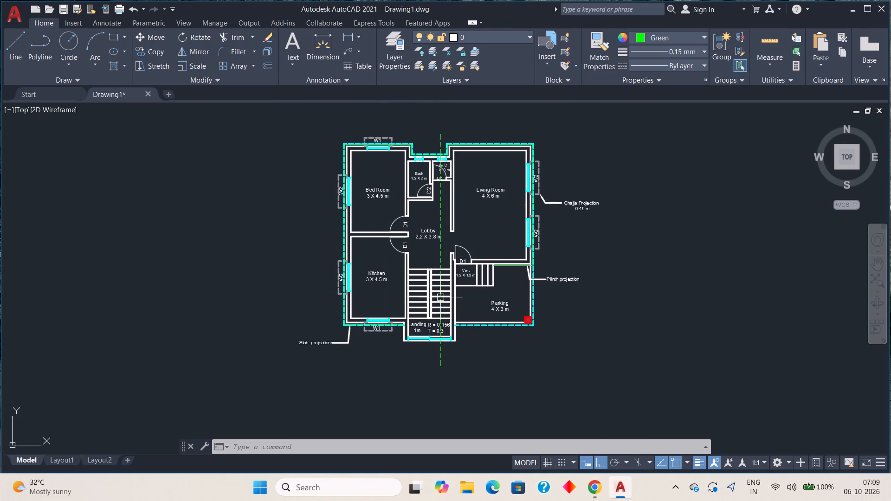
pyautogui.moveTo(442, 300); pyautogui.dragTo(432, 362, button='middle')
pyautogui.moveTo(436, 311); pyautogui.dragTo(435, 319, button='middle')
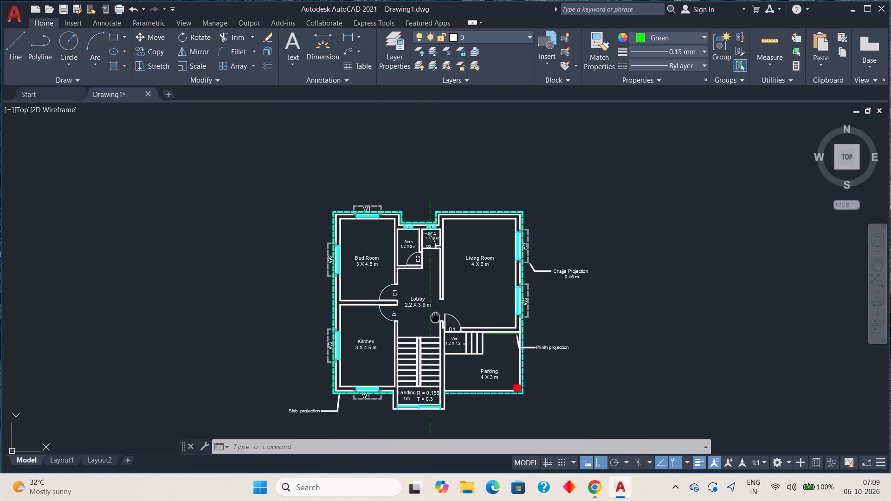
pyautogui.moveTo(435, 319); pyautogui.dragTo(431, 349, button='middle')
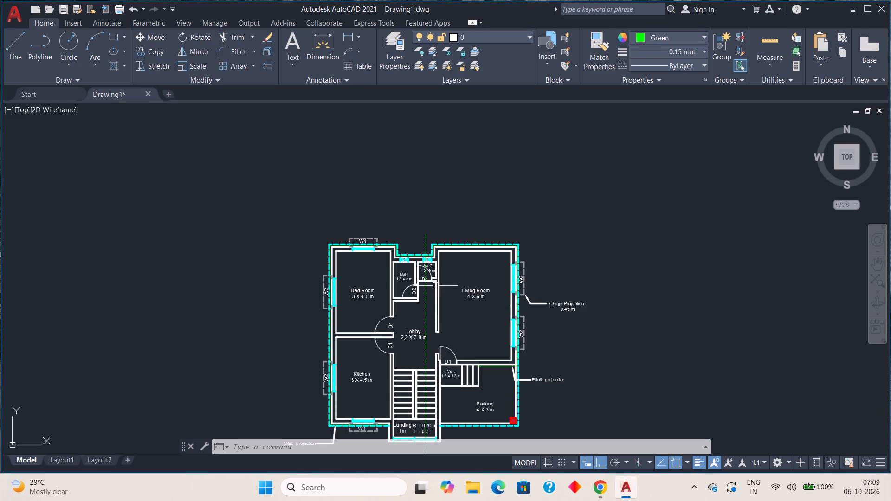
# Copy the V label from the Bath ventilator to beside the upper end of the dashed vertical line, with Ortho off.
pyautogui.scroll(2, 416, 286)
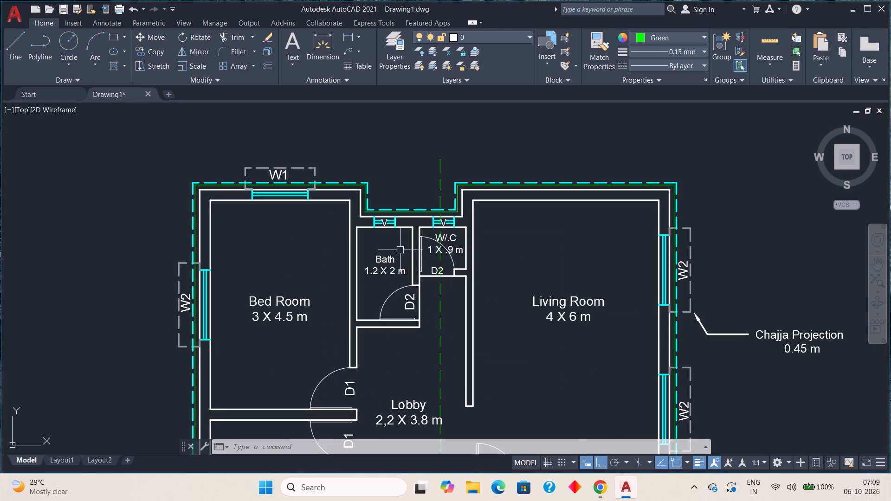
pyautogui.scroll(3, 382, 228)
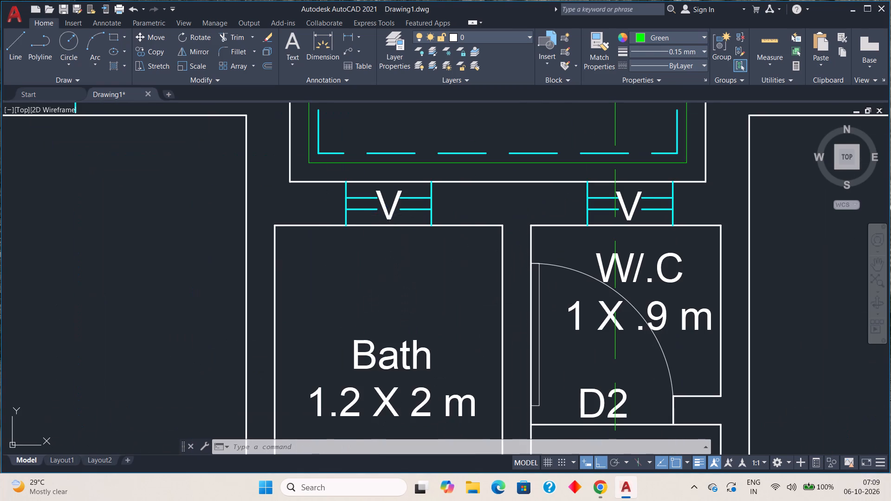
pyautogui.click(389, 214)
pyautogui.click(150, 49)
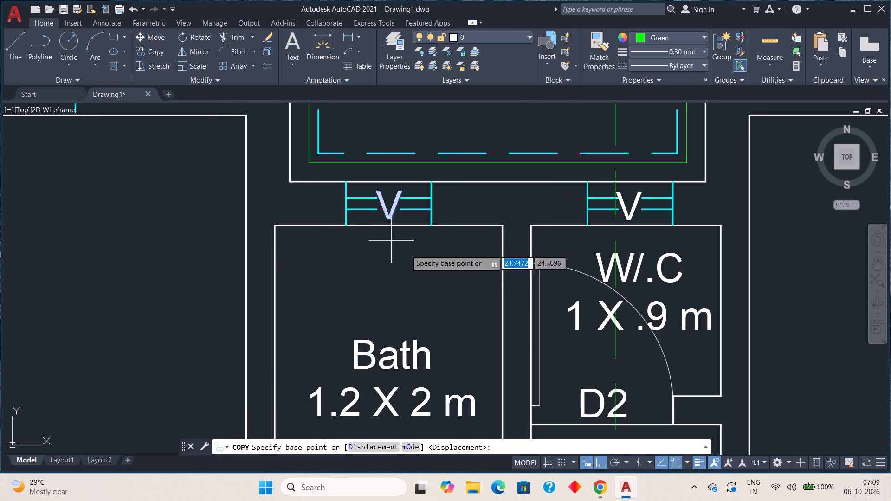
pyautogui.click(386, 204)
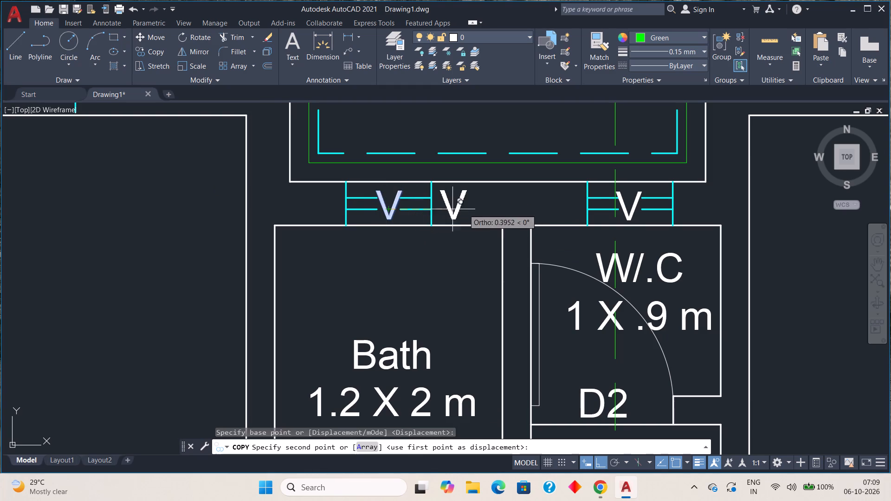
pyautogui.moveTo(501, 203); pyautogui.dragTo(401, 345, button='middle')
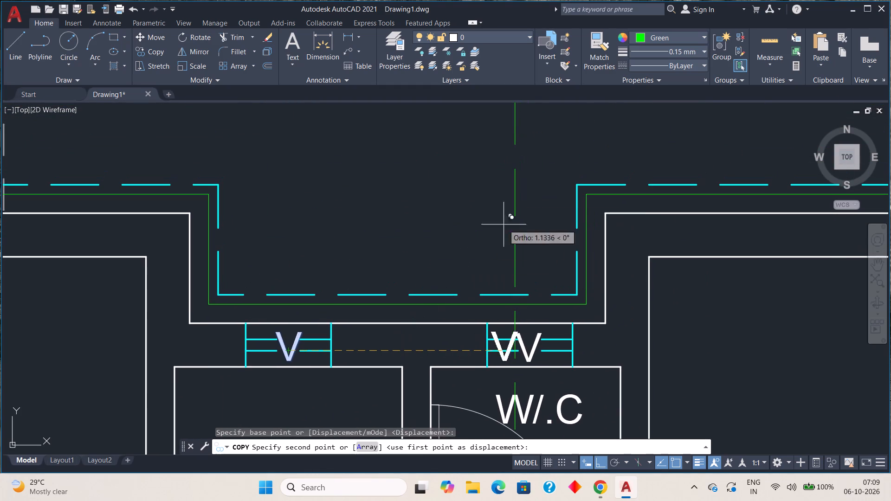
pyautogui.moveTo(504, 226); pyautogui.dragTo(471, 300, button='middle')
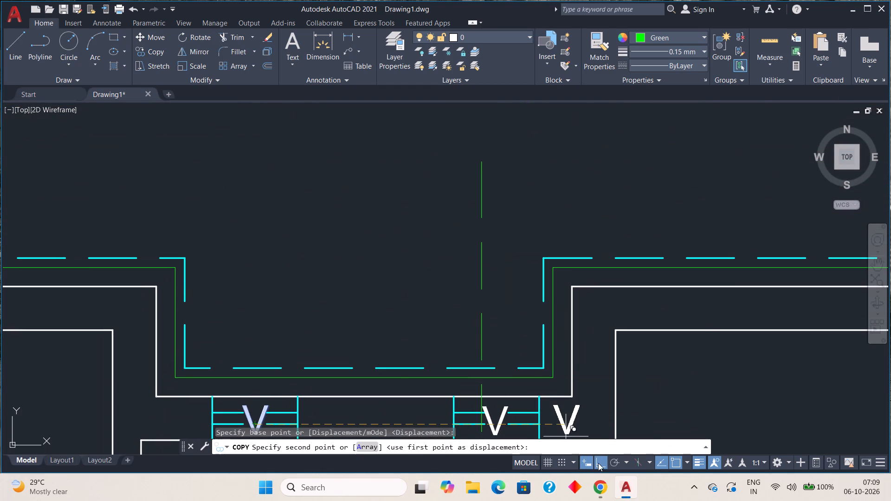
pyautogui.click(598, 462)
pyautogui.click(575, 180)
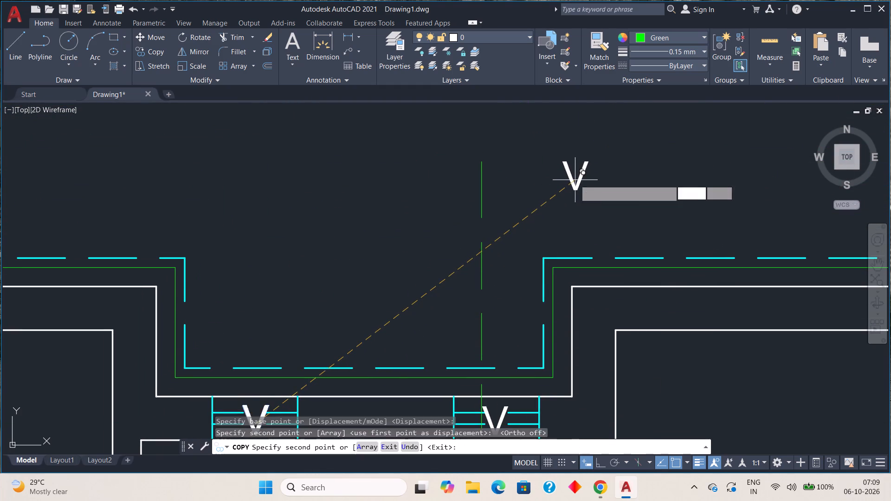
pyautogui.press('Escape')
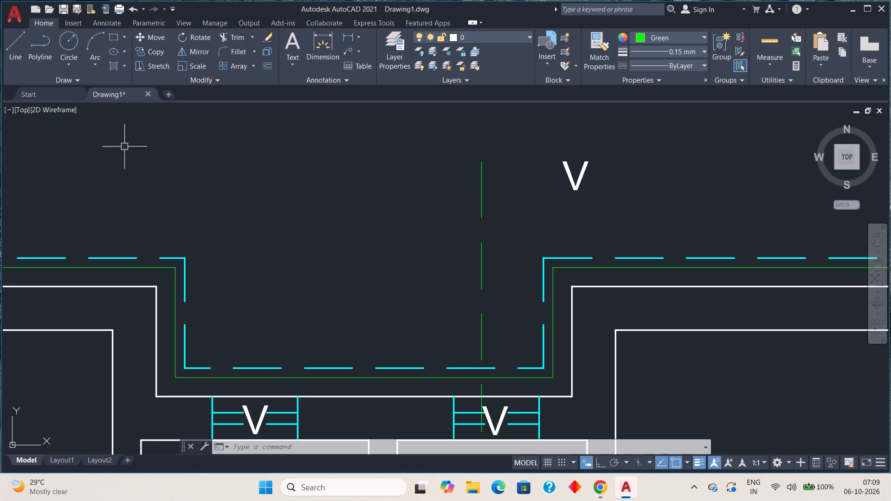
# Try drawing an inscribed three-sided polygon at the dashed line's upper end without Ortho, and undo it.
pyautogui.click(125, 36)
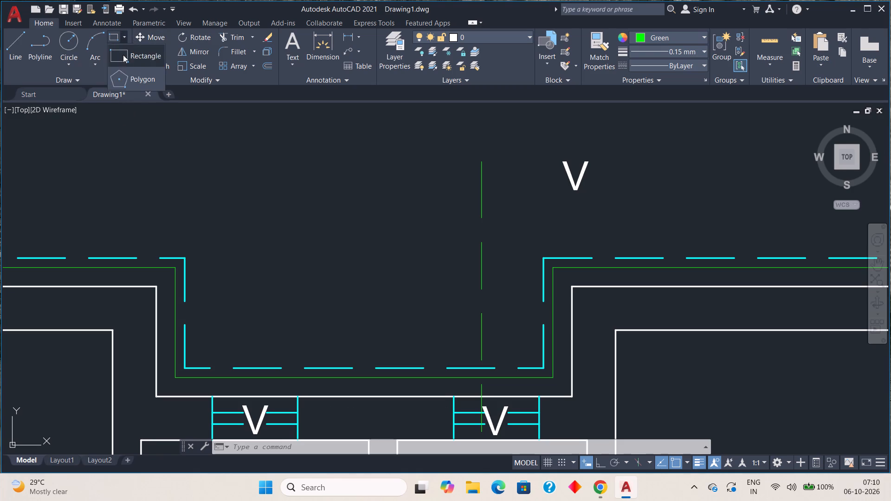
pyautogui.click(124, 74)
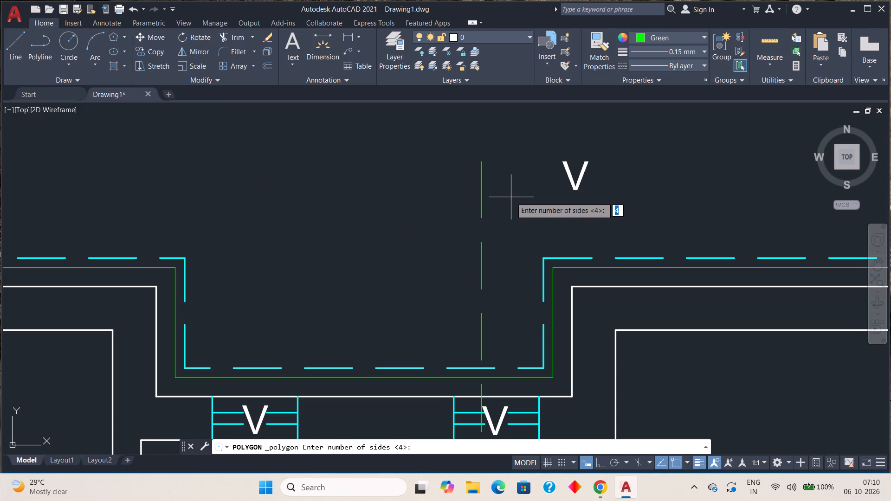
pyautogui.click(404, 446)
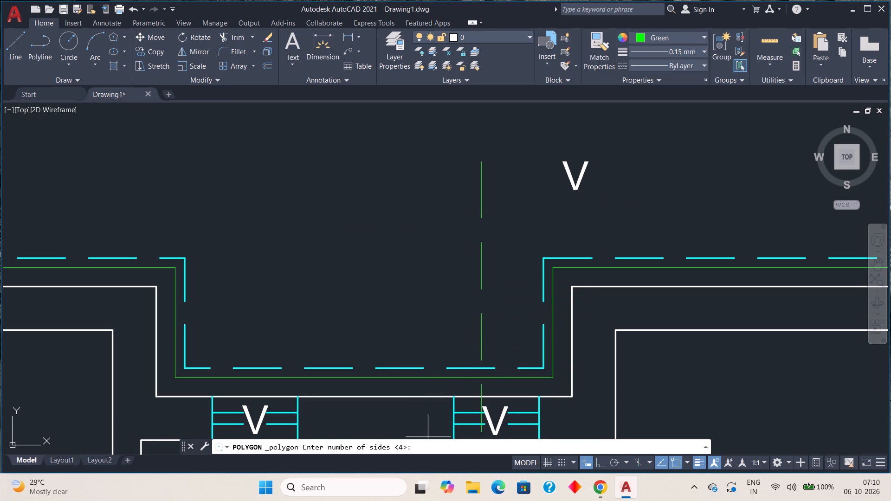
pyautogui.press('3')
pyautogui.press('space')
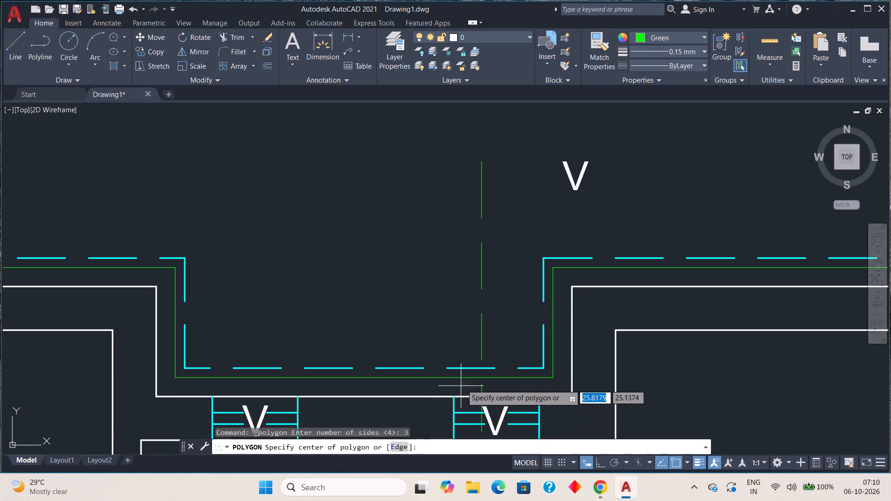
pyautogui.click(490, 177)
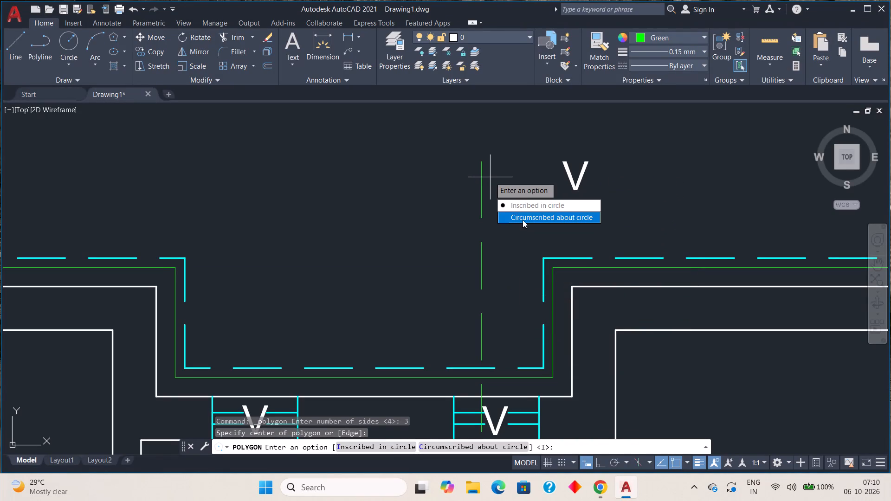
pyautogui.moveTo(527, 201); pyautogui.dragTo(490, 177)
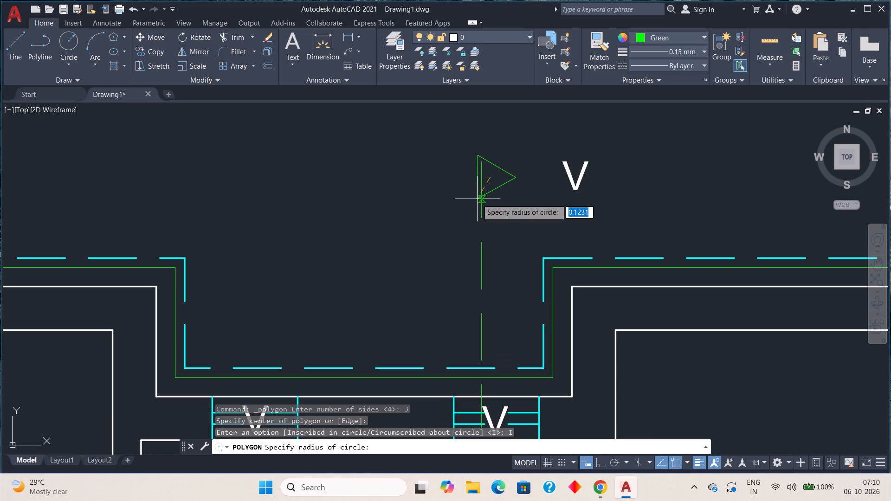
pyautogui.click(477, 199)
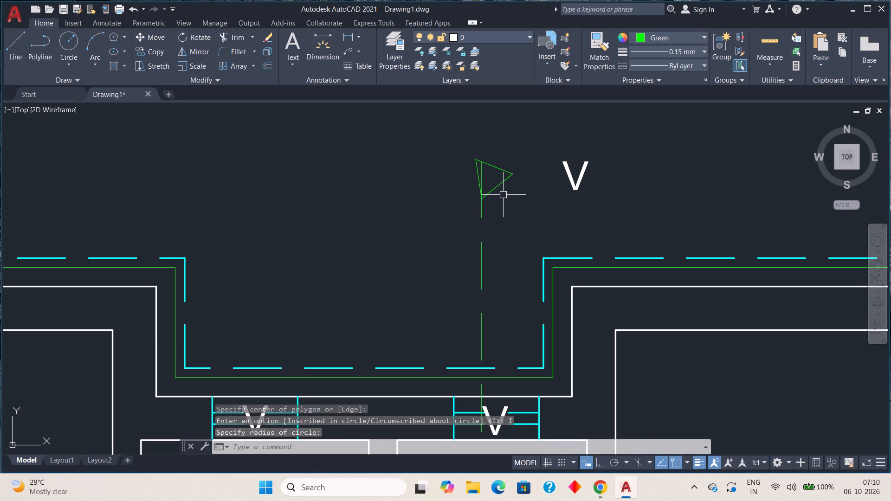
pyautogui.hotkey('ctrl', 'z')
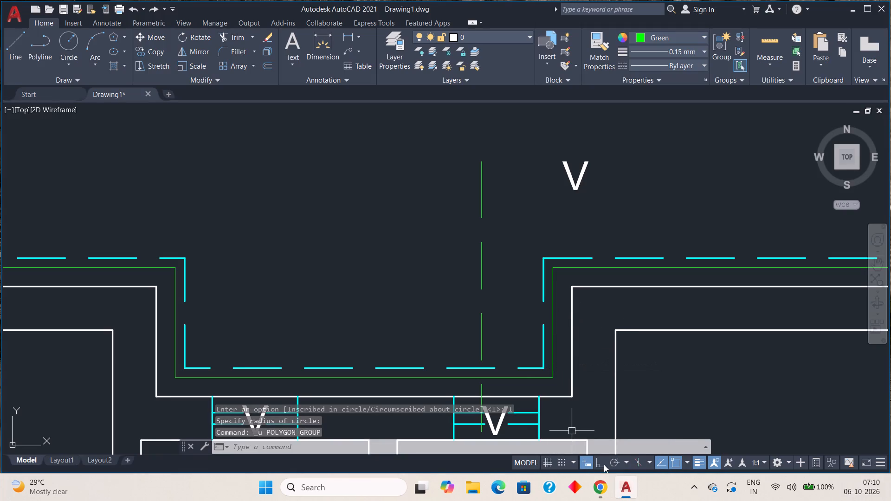
# With Ortho on, draw a three-sided polygon inscribed in a circle of radius about 0.15 at the dashed line's upper end, pointing right.
pyautogui.click(602, 461)
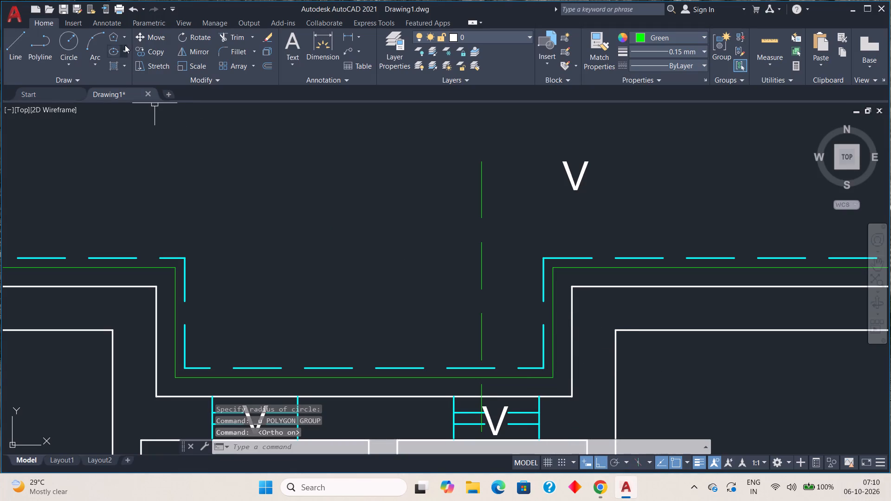
pyautogui.click(125, 37)
pyautogui.click(139, 78)
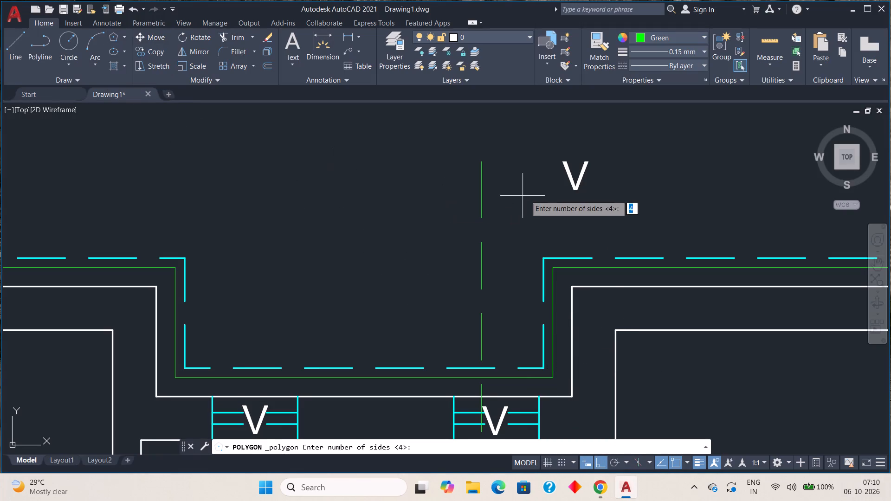
pyautogui.press('3')
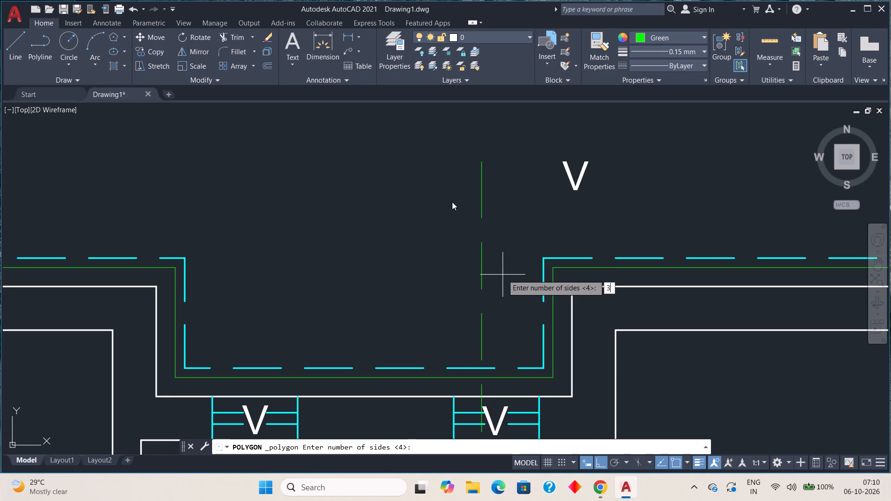
pyautogui.press('space')
pyautogui.click(492, 166)
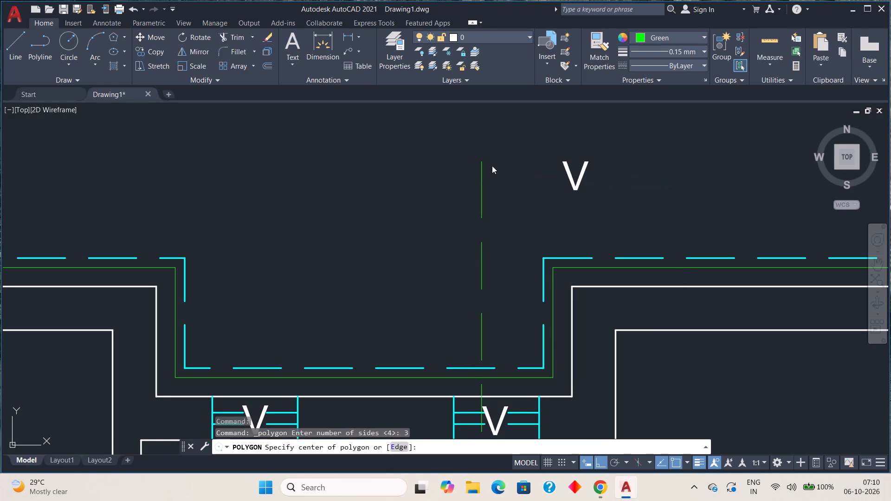
pyautogui.moveTo(522, 191); pyautogui.dragTo(492, 166)
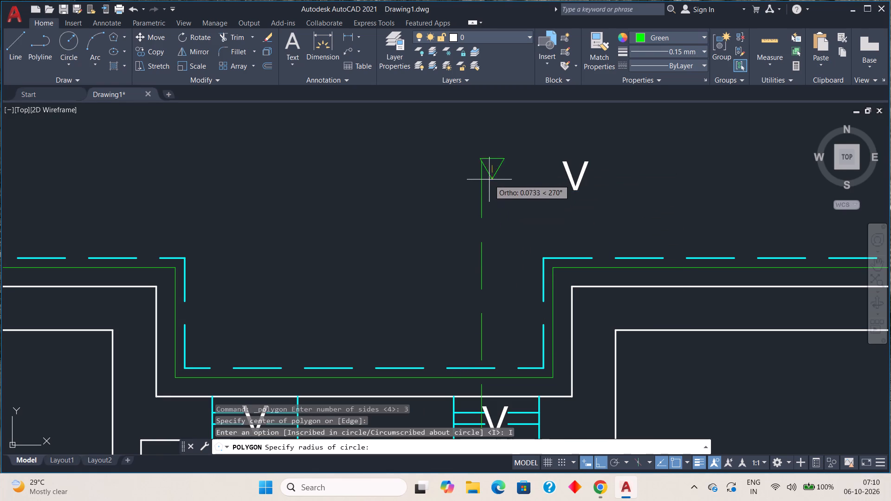
pyautogui.click(521, 166)
pyautogui.press('Escape')
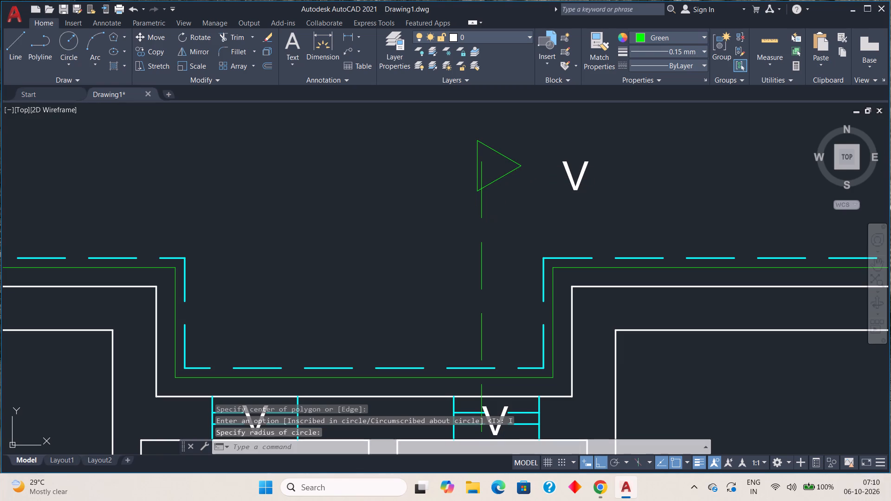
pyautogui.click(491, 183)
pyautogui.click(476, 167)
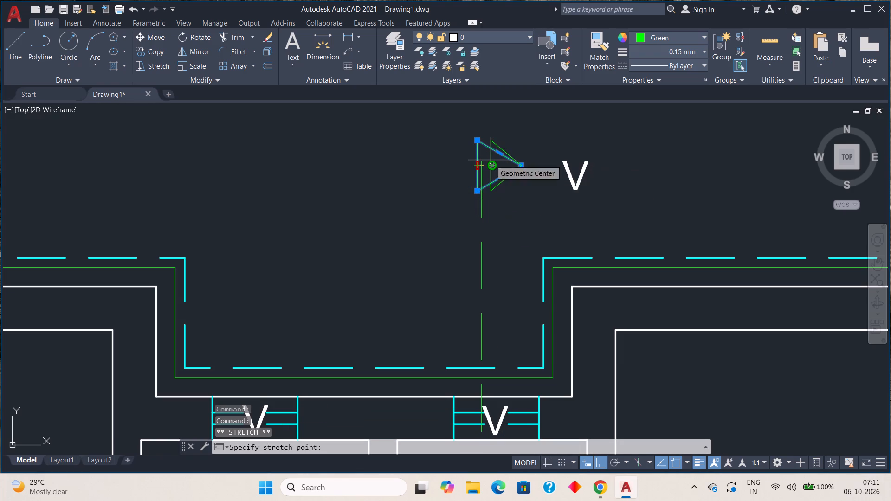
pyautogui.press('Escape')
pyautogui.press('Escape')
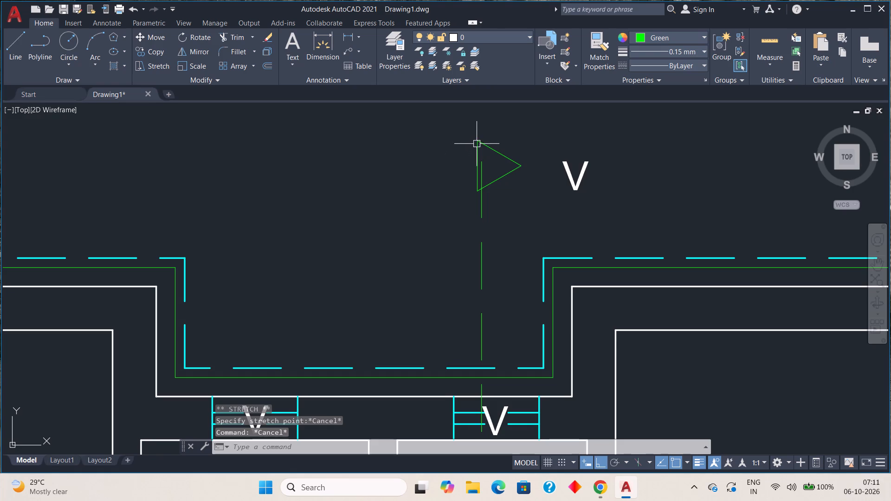
# Move the green triangle by its tip, with Ortho off, to sit clear of the dashed line between the line and the copied V.
pyautogui.click(477, 146)
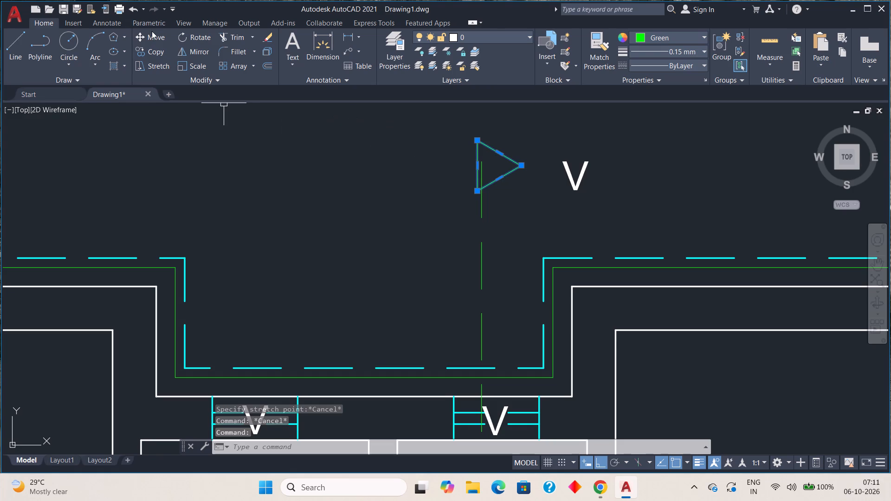
pyautogui.click(152, 35)
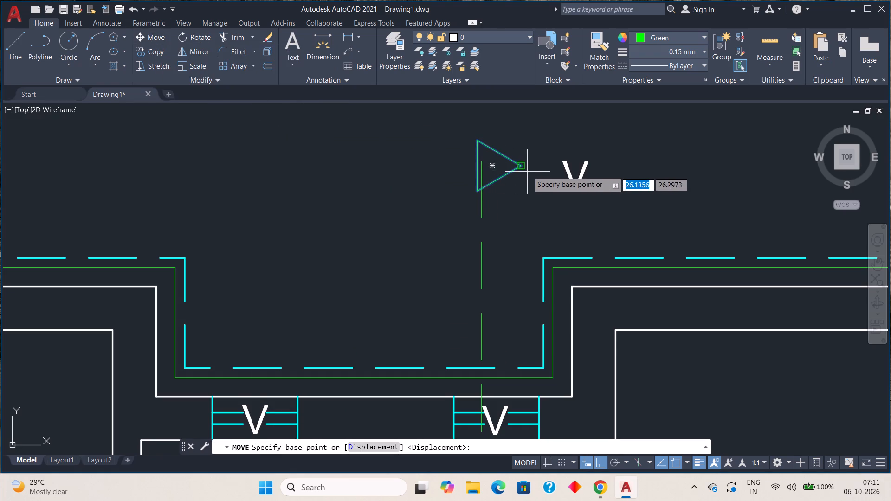
pyautogui.click(523, 168)
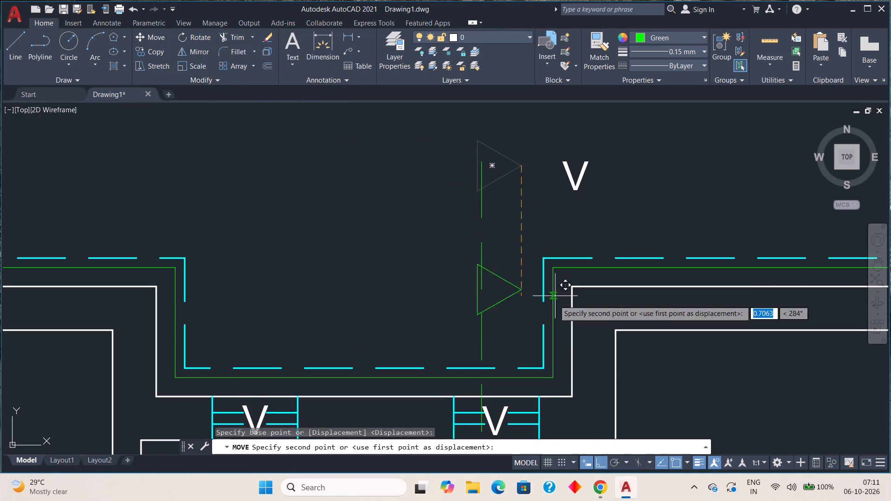
pyautogui.click(599, 460)
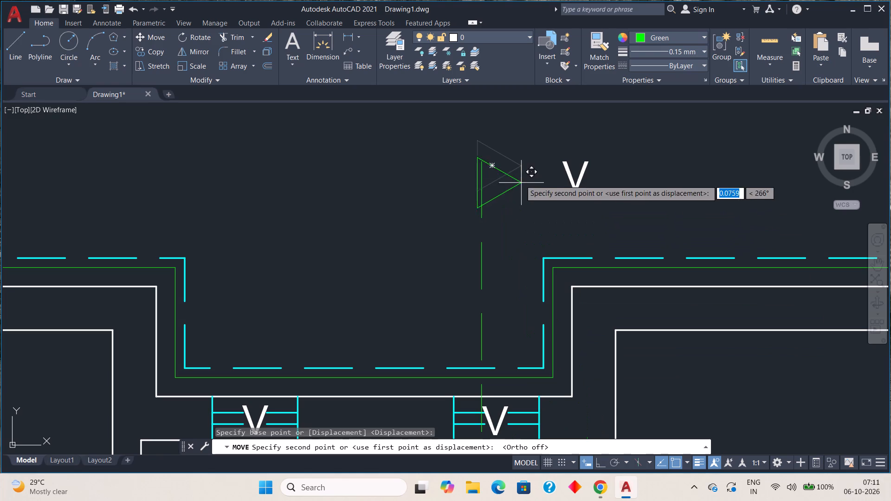
pyautogui.click(542, 186)
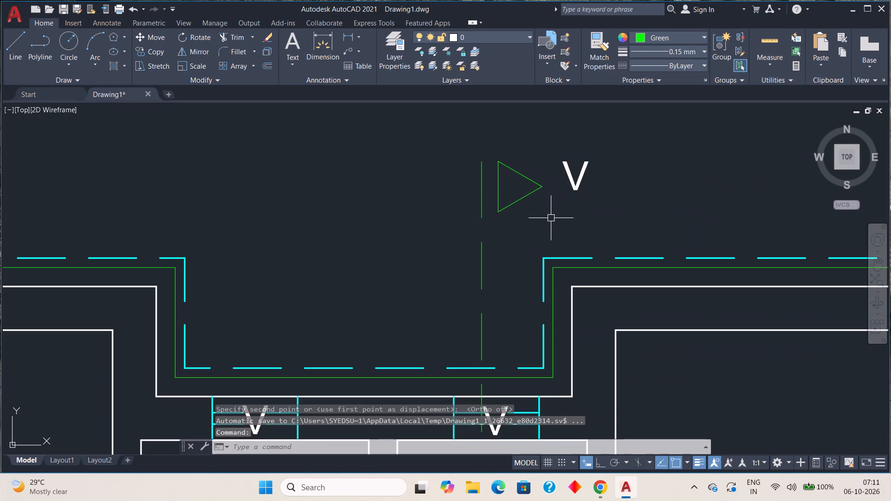
pyautogui.press('Escape')
# Move the copied V label closer so it sits just beside the triangle's tip.
pyautogui.click(576, 188)
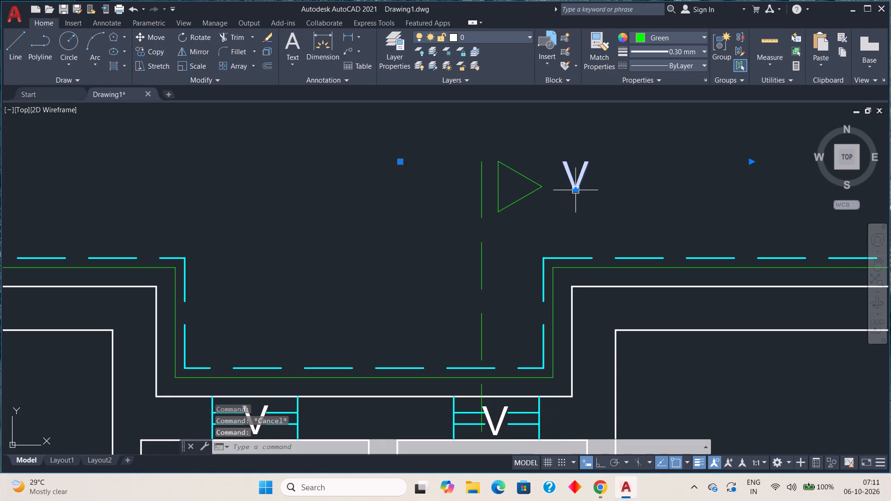
pyautogui.click(401, 163)
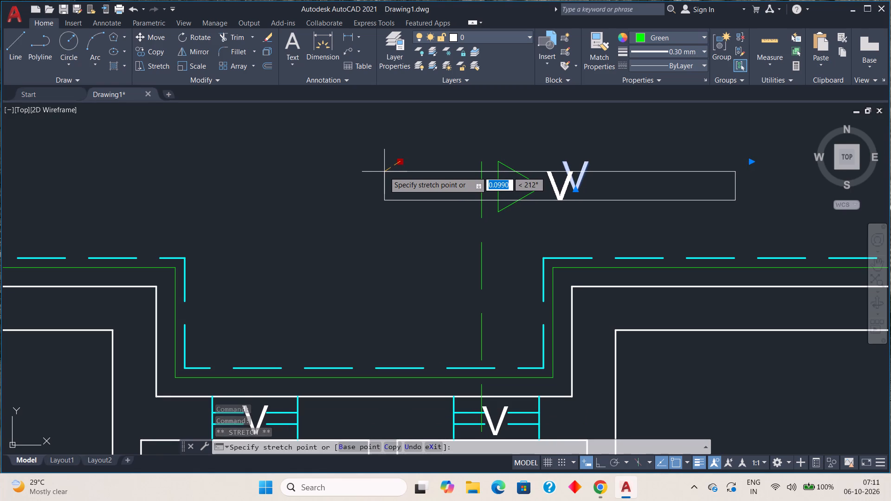
pyautogui.click(383, 172)
pyautogui.press('Escape')
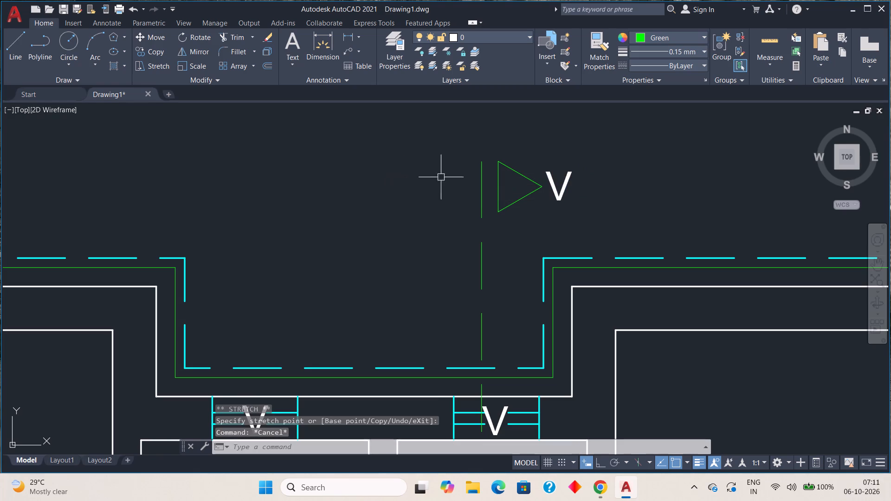
# Change the copied V label beside the triangle at the section line's upper end to A.
pyautogui.doubleClick(559, 186)
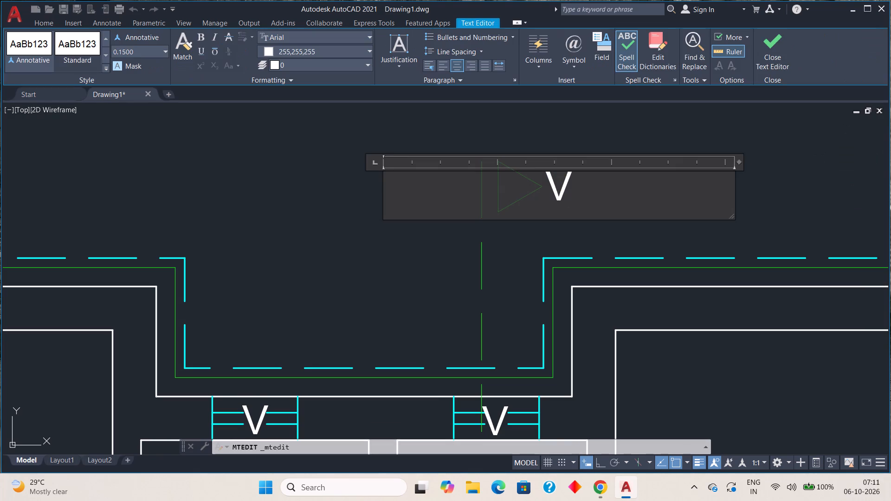
pyautogui.press('Delete')
pyautogui.press('Delete')
pyautogui.press('BackSpace')
pyautogui.press('a')
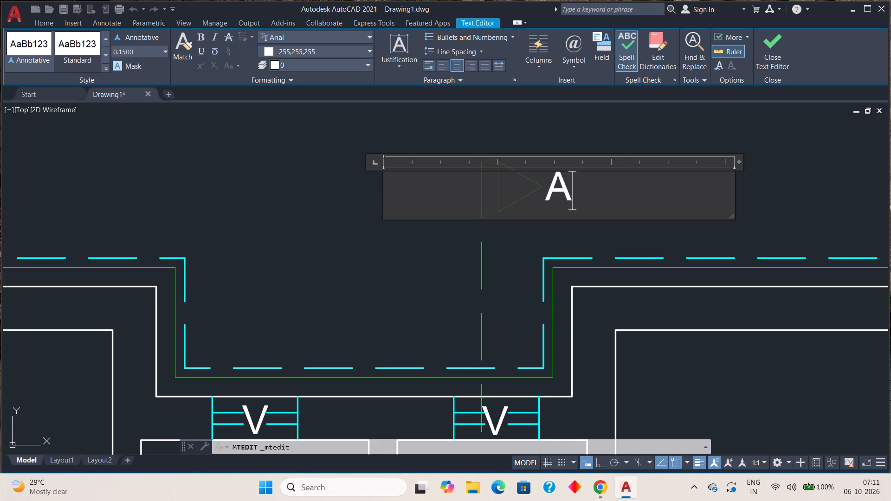
pyautogui.click(867, 221)
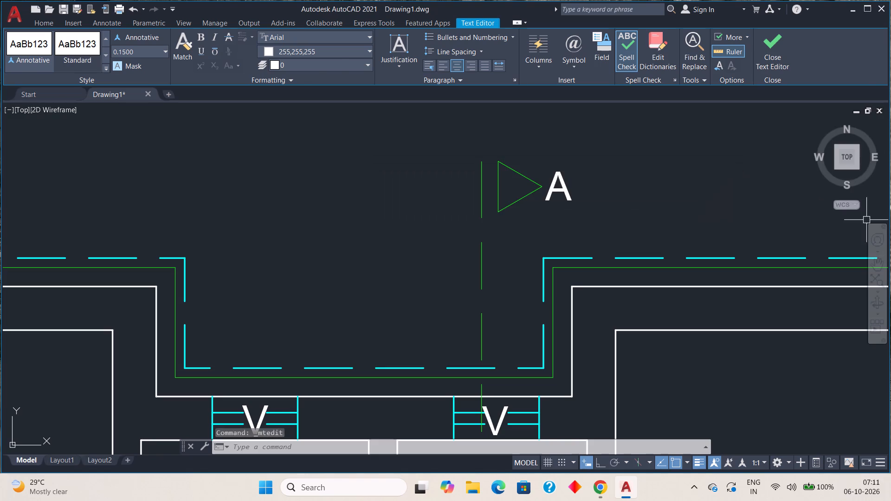
# Change the triangle's outline colour from green to index red.
pyautogui.click(497, 187)
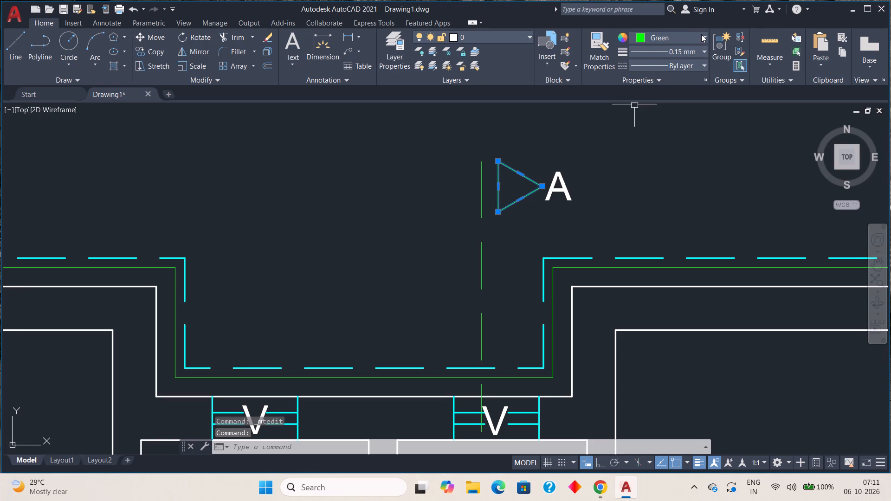
pyautogui.click(702, 34)
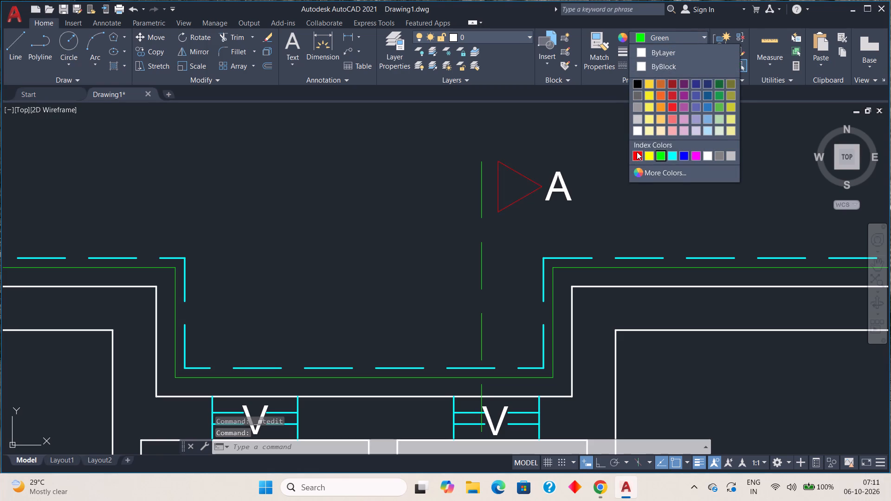
pyautogui.click(637, 152)
pyautogui.press('Escape')
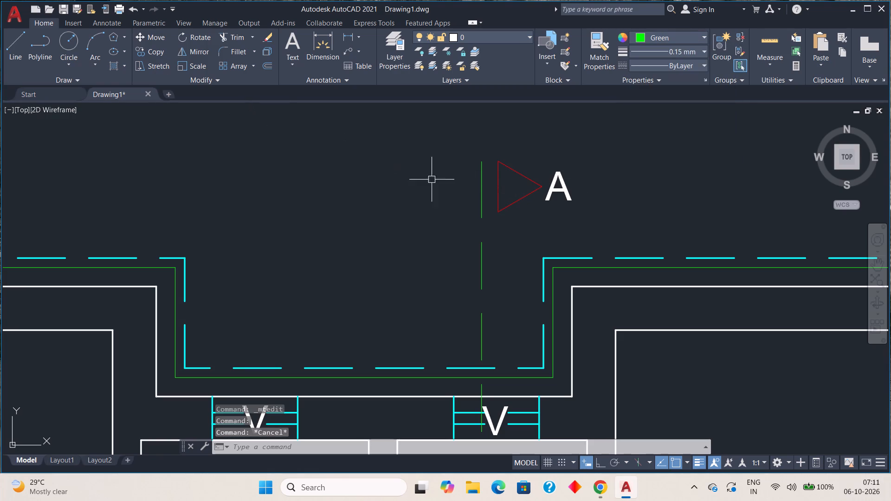
# Hatch the inside of the triangle with the Solid pattern in Red.
pyautogui.press('h')
pyautogui.press('space')
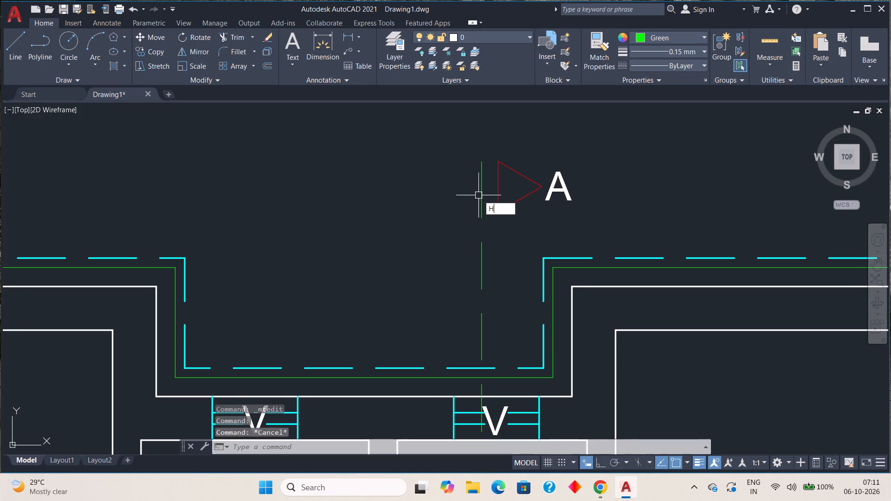
pyautogui.click(105, 51)
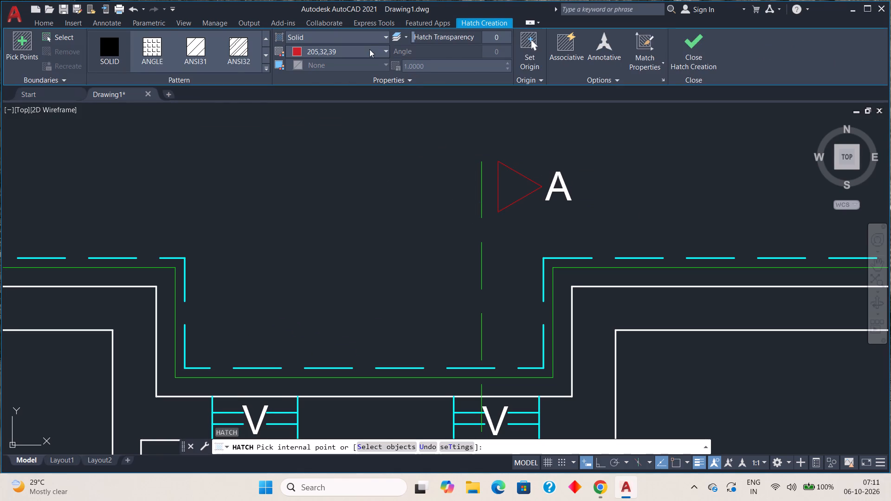
pyautogui.click(384, 49)
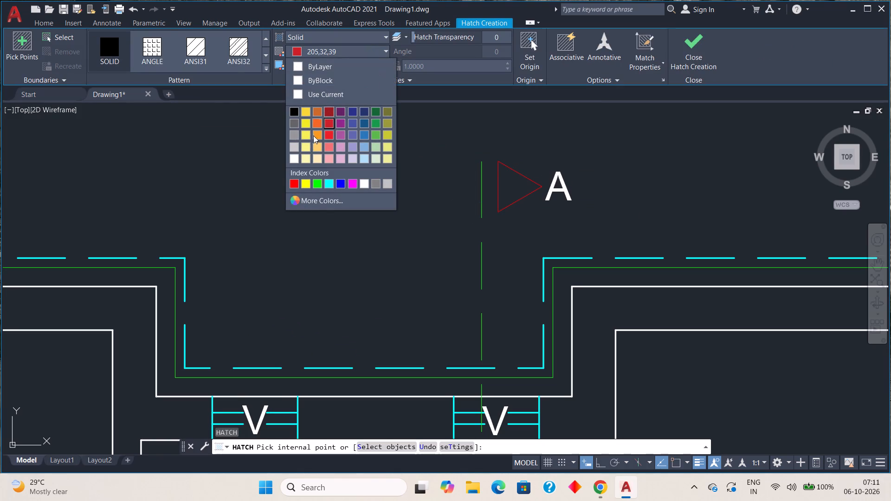
pyautogui.click(297, 184)
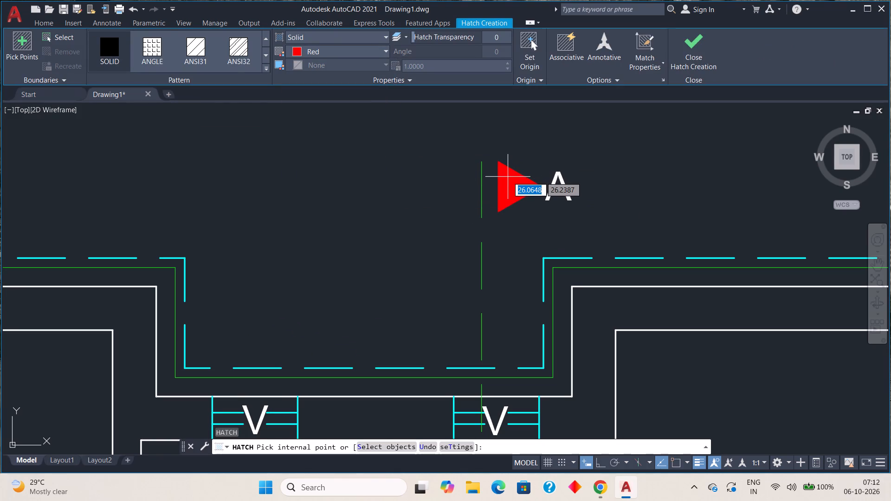
pyautogui.click(508, 177)
pyautogui.click(663, 133)
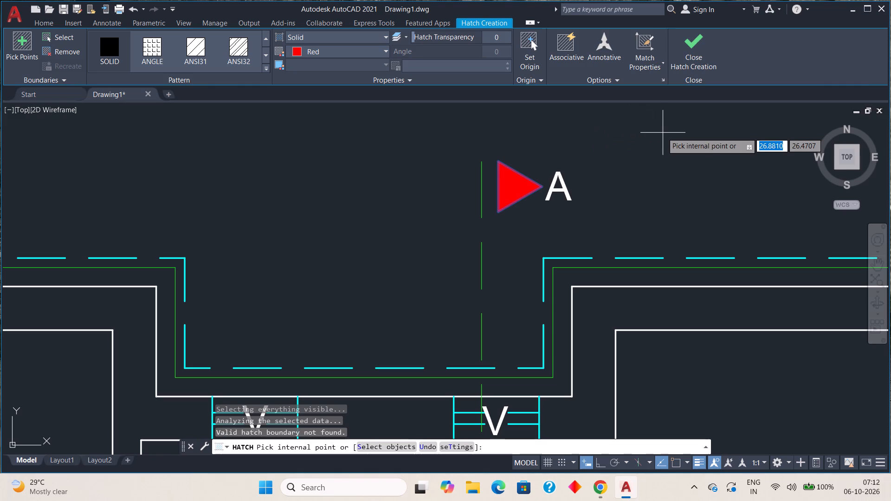
pyautogui.press('Escape')
pyautogui.press('Escape')
# Copy the filled red triangle and its A label straight down to the dashed section line's lower end, below the landing.
pyautogui.click(487, 154)
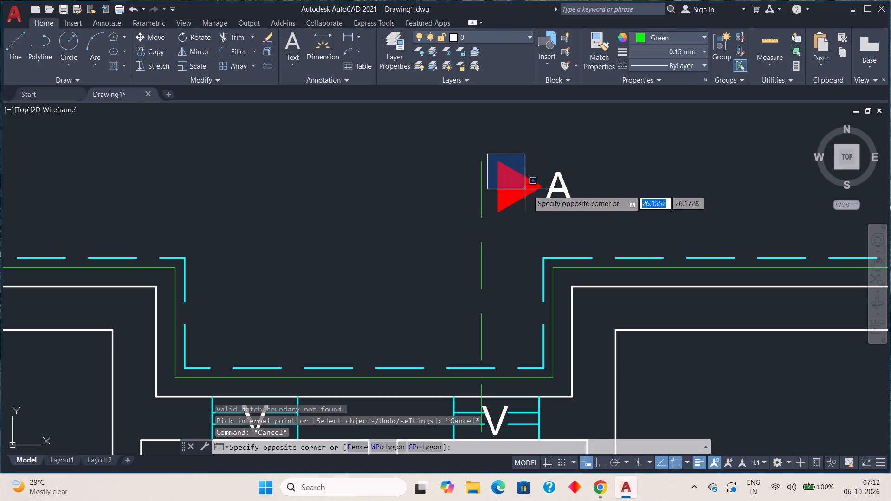
pyautogui.click(600, 222)
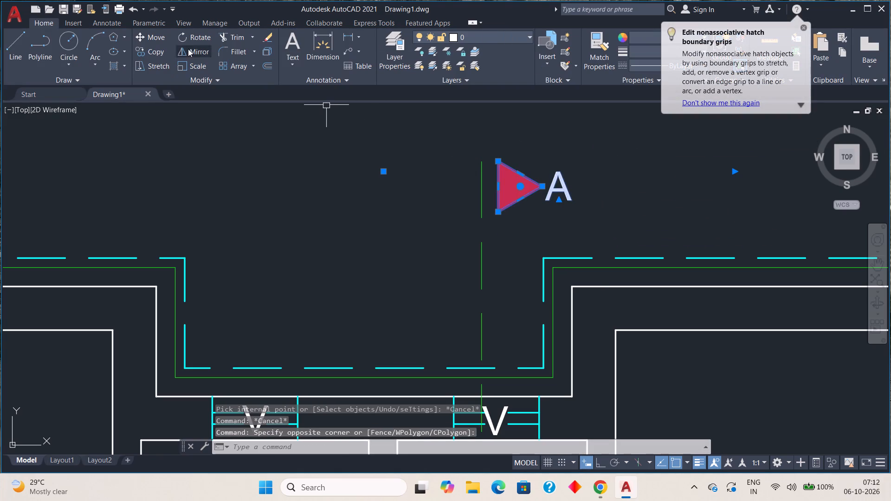
pyautogui.click(165, 51)
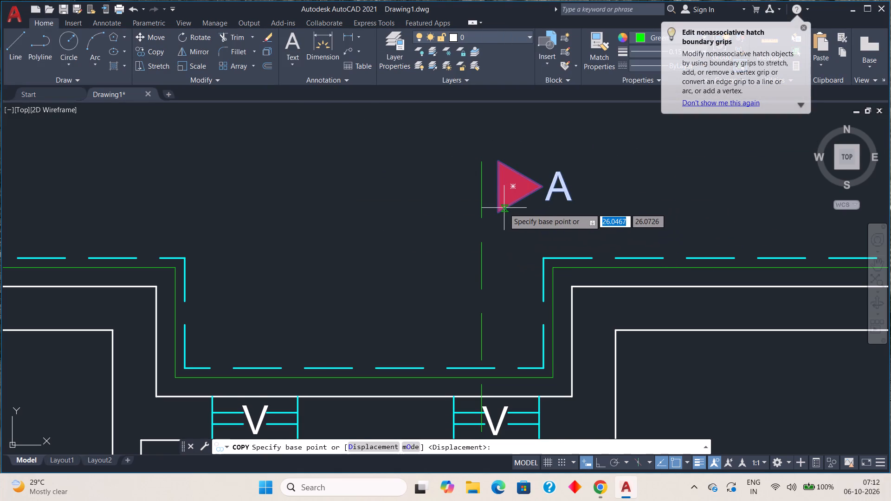
pyautogui.click(497, 211)
pyautogui.scroll(-2, 534, 269)
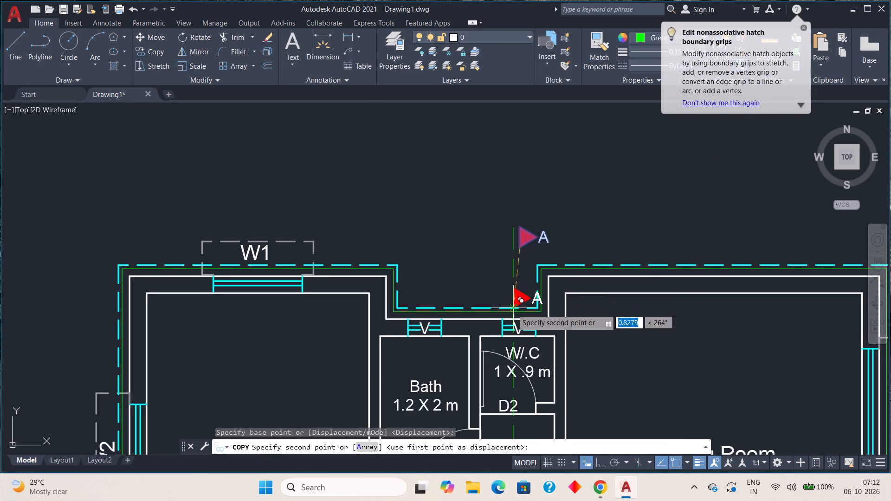
pyautogui.moveTo(511, 308); pyautogui.dragTo(512, 154, button='middle')
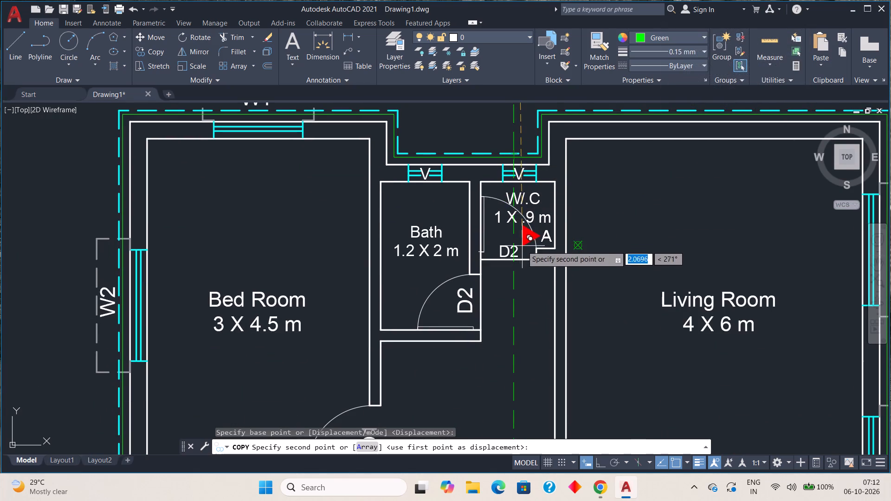
pyautogui.moveTo(521, 248); pyautogui.dragTo(498, 38, button='middle')
pyautogui.moveTo(500, 327); pyautogui.dragTo(474, 122, button='middle')
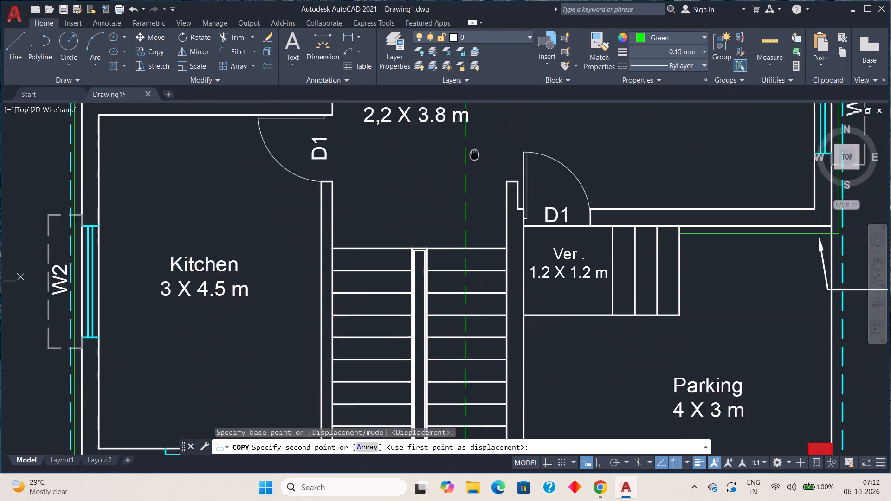
pyautogui.moveTo(474, 122); pyautogui.dragTo(474, 33, button='middle')
pyautogui.moveTo(477, 259); pyautogui.dragTo(459, 100, button='middle')
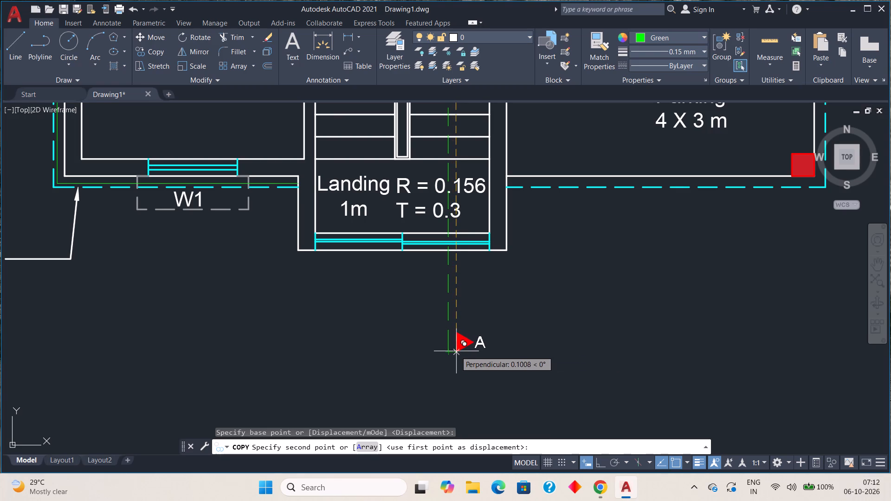
pyautogui.click(456, 351)
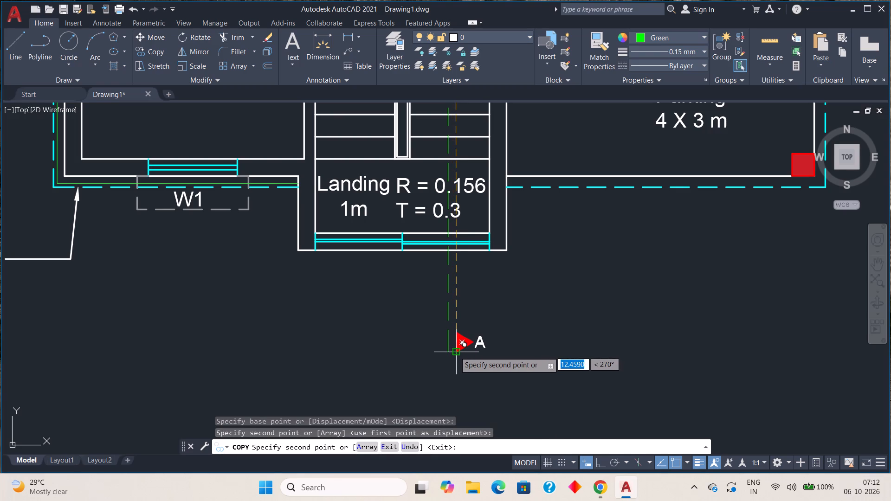
pyautogui.press('Escape')
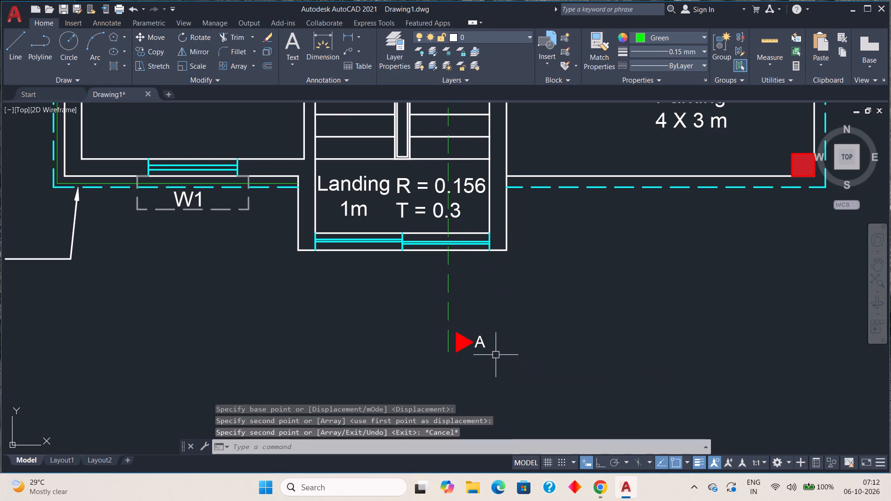
# Change the copied label at the section line's lower end to B.
pyautogui.doubleClick(483, 343)
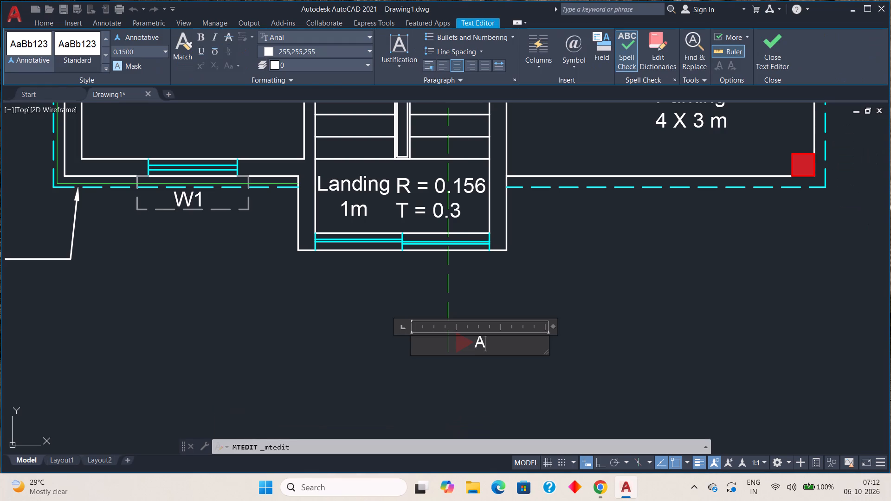
pyautogui.press('BackSpace')
pyautogui.press('b')
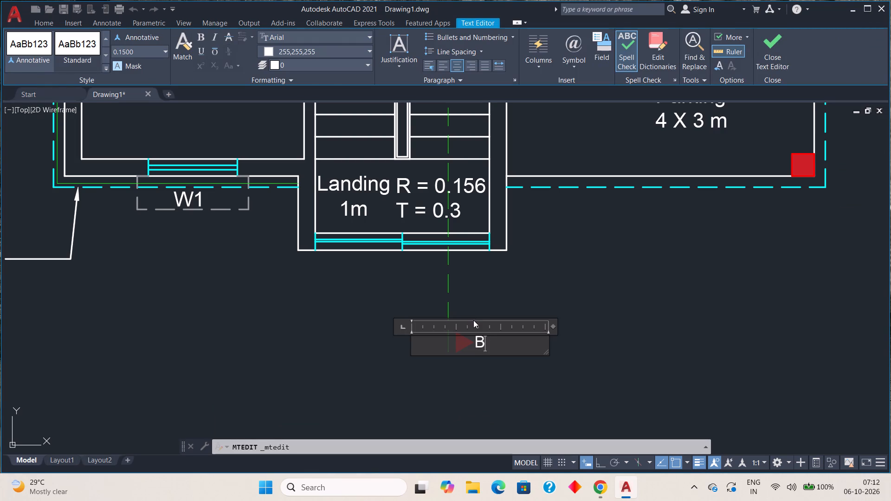
pyautogui.click(468, 382)
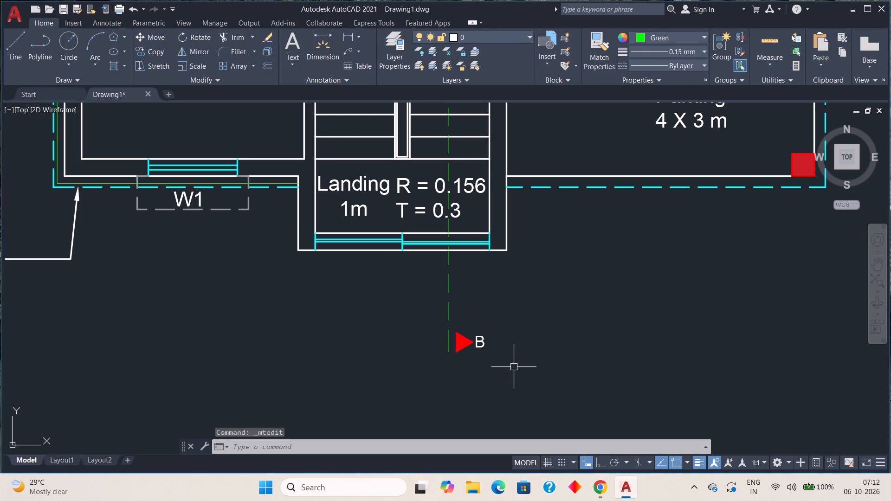
pyautogui.press('Escape')
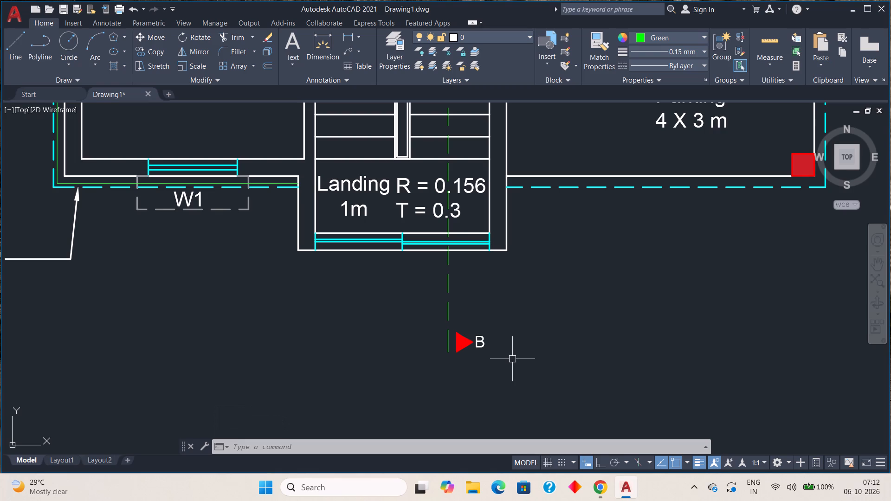
# Stretch the dashed section line's lower end slightly downward so it extends past the triangle beside the B label.
pyautogui.scroll(2, 439, 348)
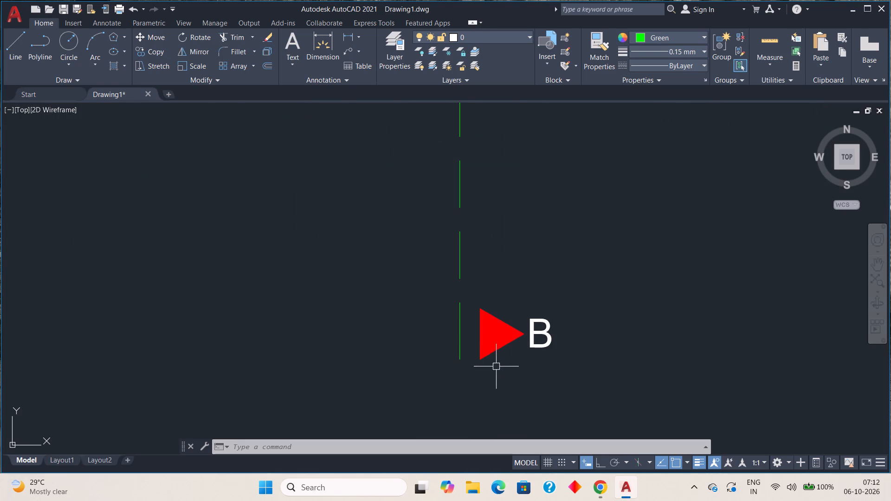
pyautogui.click(462, 347)
pyautogui.click(460, 361)
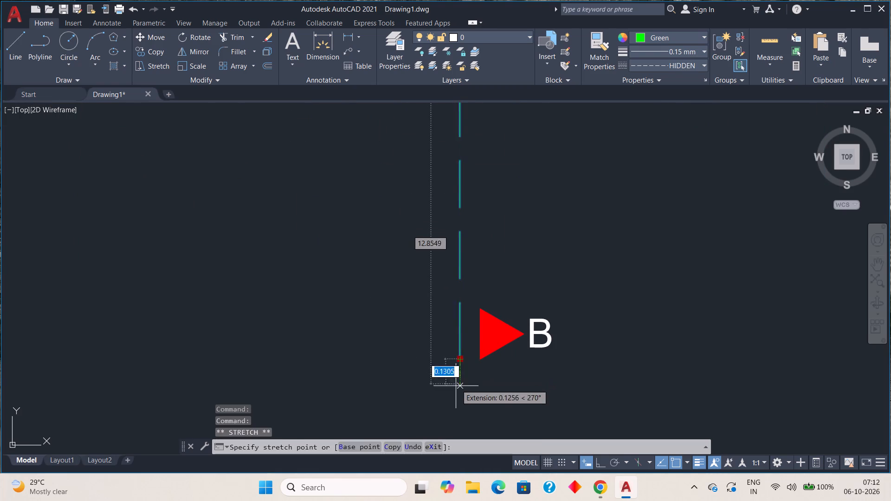
pyautogui.click(456, 396)
pyautogui.press('Escape')
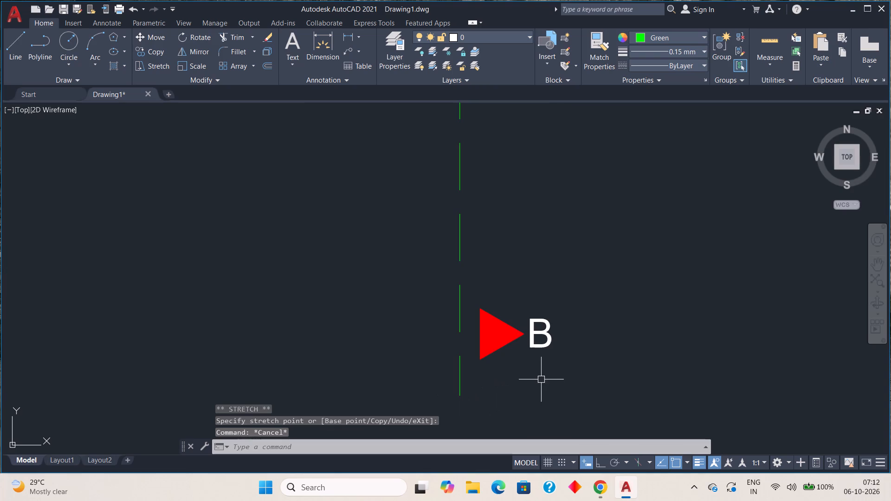
# With Ortho on, stretch the dashed section line's upper end straight up so it extends beyond the triangle beside the A label.
pyautogui.scroll(-3, 541, 379)
pyautogui.moveTo(556, 222); pyautogui.dragTo(530, 359, button='middle')
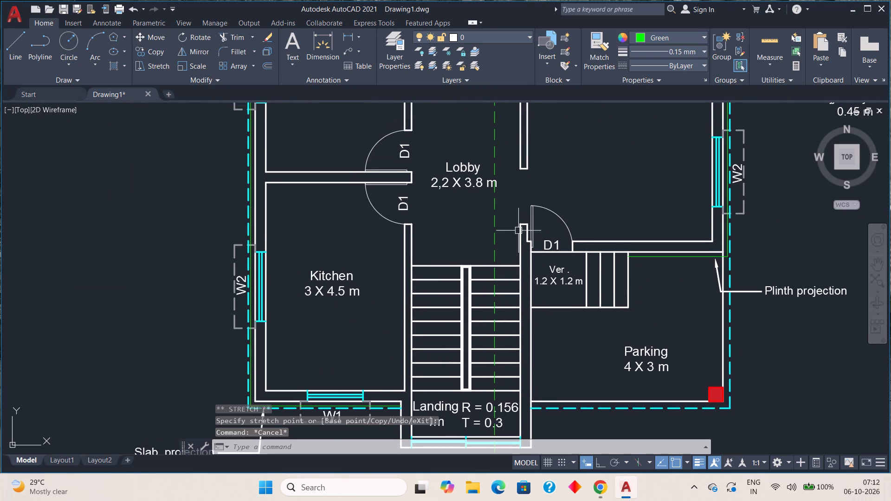
pyautogui.moveTo(518, 231); pyautogui.dragTo(507, 347, button='middle')
pyautogui.moveTo(503, 276); pyautogui.dragTo(491, 381, button='middle')
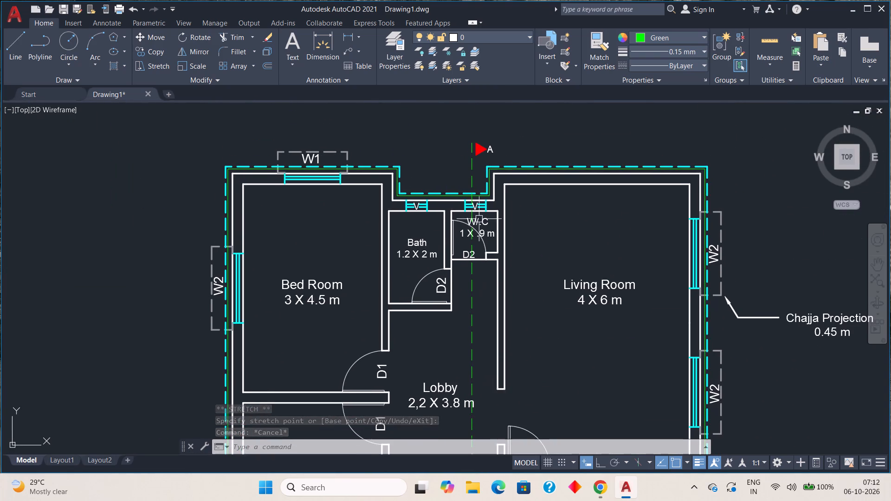
pyautogui.moveTo(479, 219); pyautogui.dragTo(475, 313, button='middle')
pyautogui.click(468, 270)
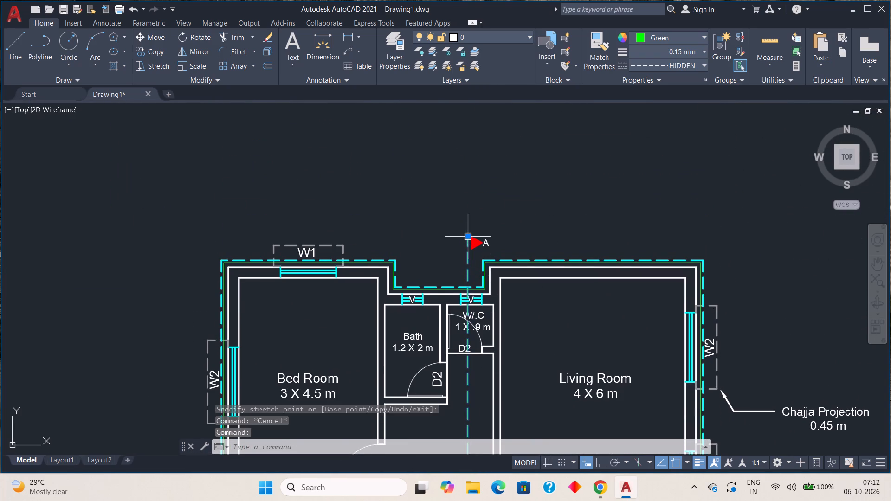
pyautogui.click(468, 236)
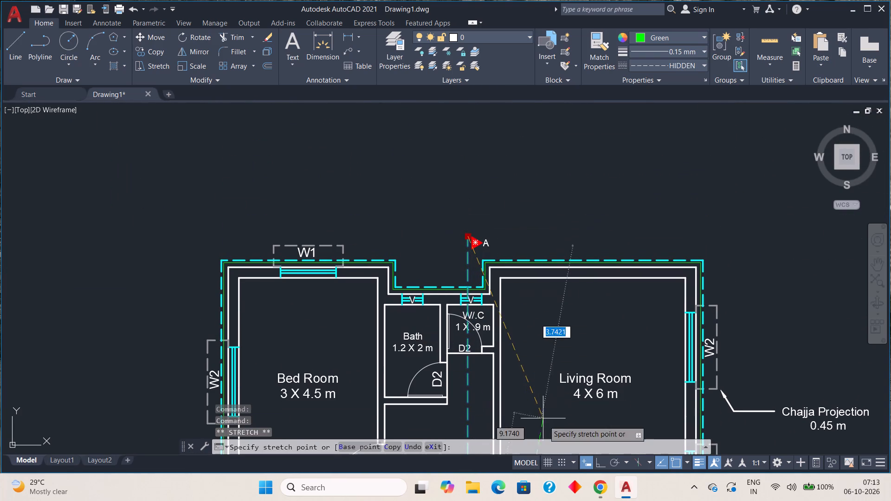
pyautogui.click(598, 461)
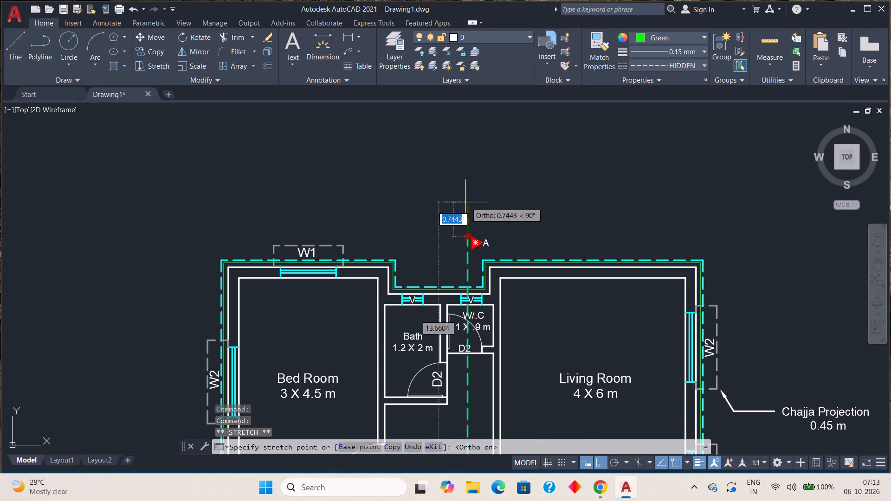
pyautogui.click(466, 215)
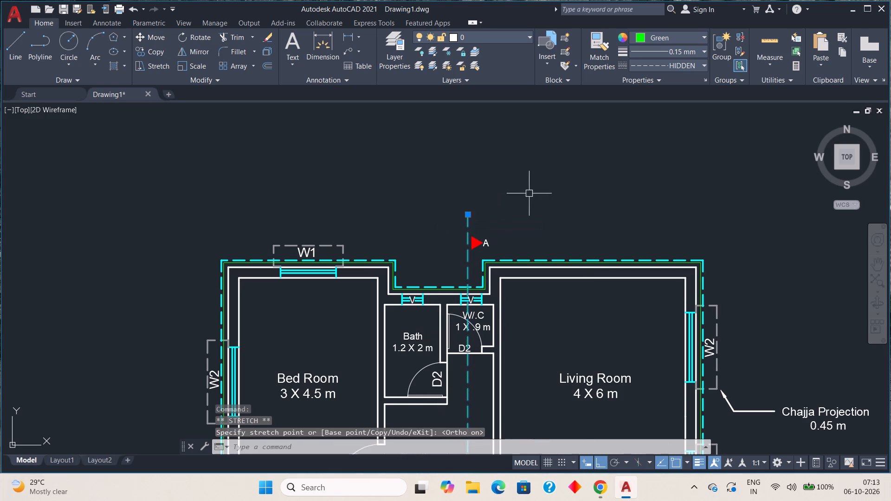
pyautogui.press('Escape')
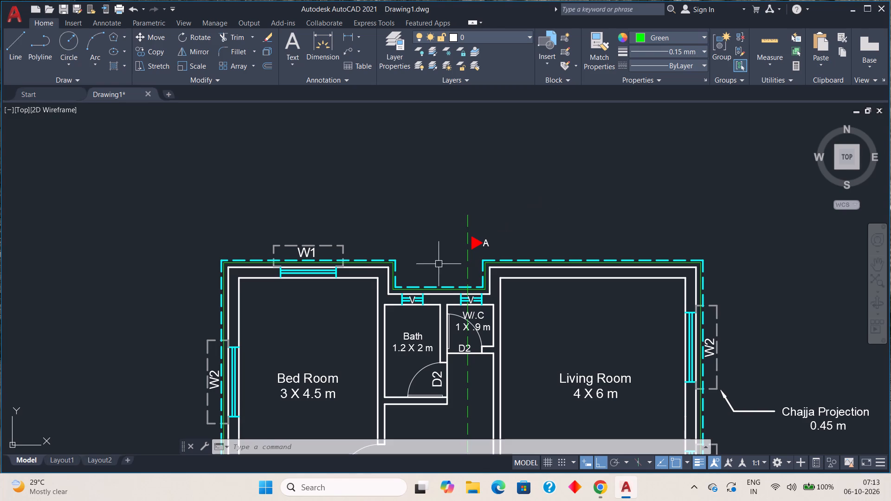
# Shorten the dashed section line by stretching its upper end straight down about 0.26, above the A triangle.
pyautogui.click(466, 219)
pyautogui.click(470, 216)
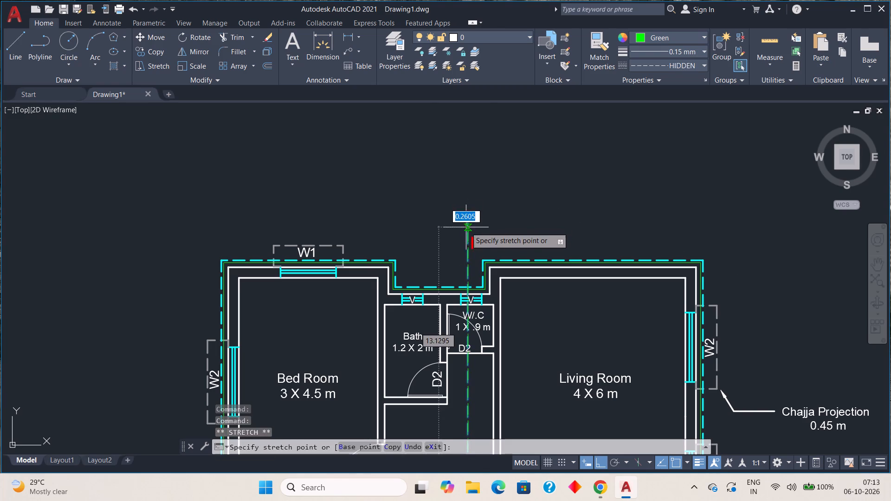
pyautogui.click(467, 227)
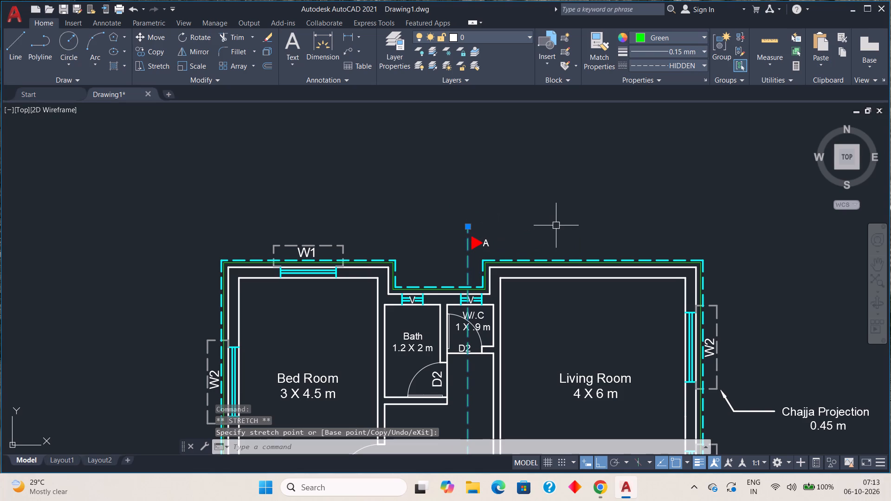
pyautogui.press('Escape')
# Examine both ends of the dashed section line and the red triangles labelled A and B beside them.
pyautogui.scroll(-1, 517, 257)
pyautogui.moveTo(508, 313); pyautogui.dragTo(509, 197, button='middle')
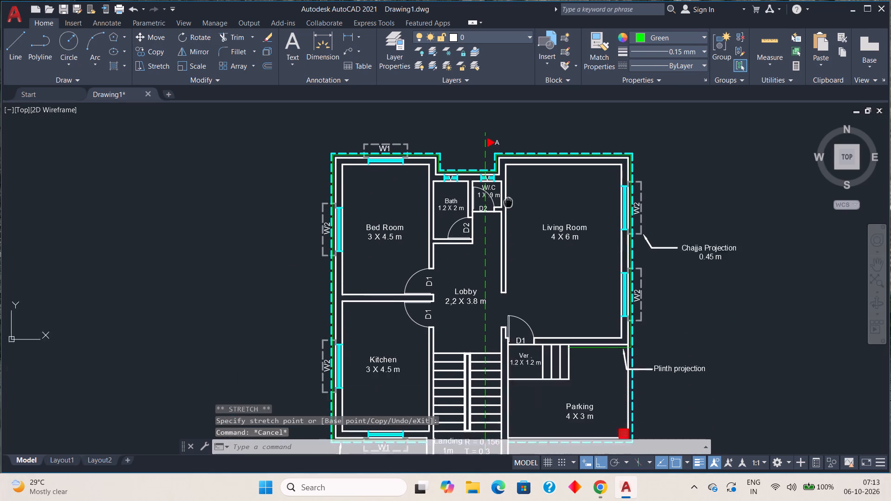
pyautogui.moveTo(509, 197); pyautogui.dragTo(510, 166, button='middle')
pyautogui.moveTo(489, 266); pyautogui.dragTo(483, 196, button='middle')
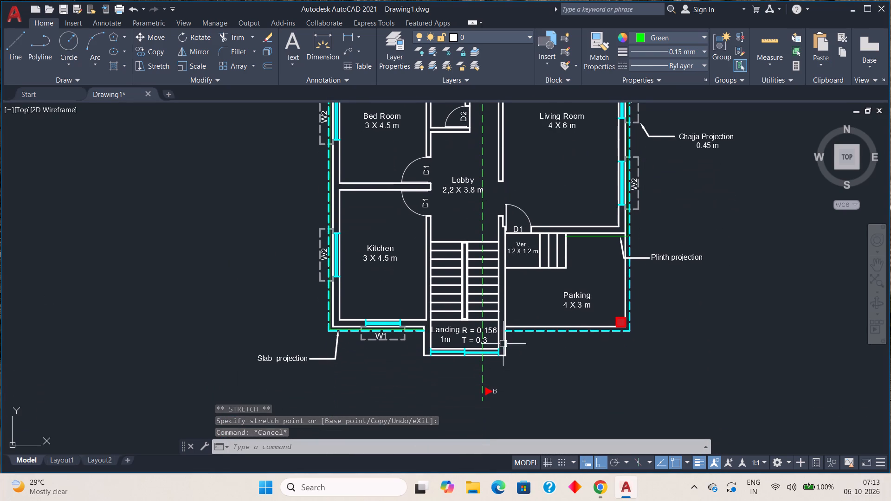
pyautogui.moveTo(503, 373); pyautogui.dragTo(480, 282, button='middle')
pyautogui.scroll(1, 478, 299)
pyautogui.scroll(-1, 467, 257)
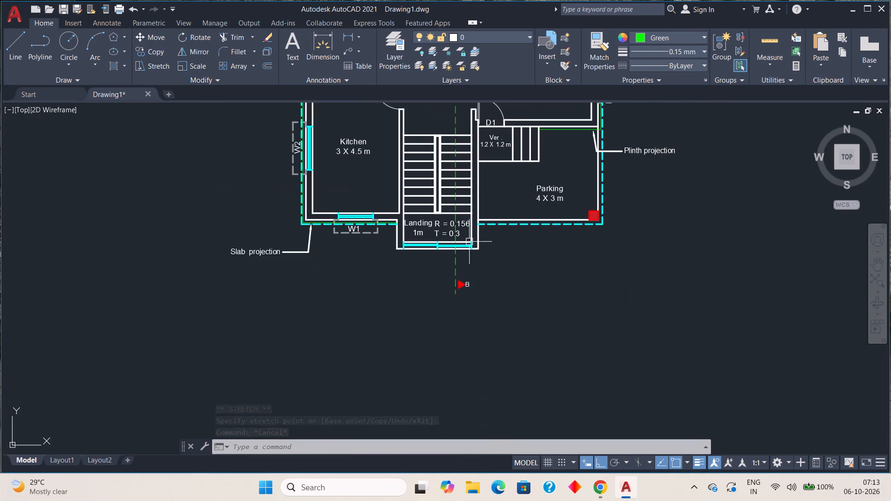
pyautogui.moveTo(490, 199); pyautogui.dragTo(482, 345, button='middle')
pyautogui.moveTo(476, 199); pyautogui.dragTo(490, 285, button='middle')
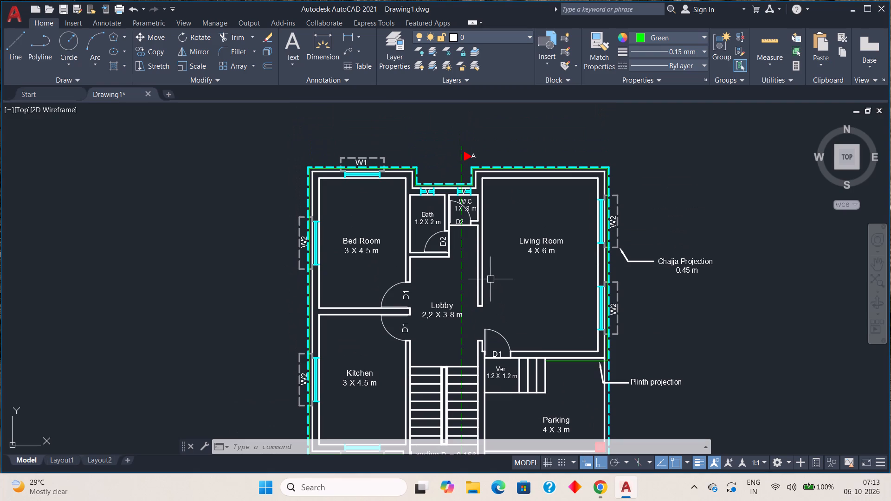
pyautogui.moveTo(475, 196); pyautogui.dragTo(475, 244, button='middle')
pyautogui.scroll(3, 466, 205)
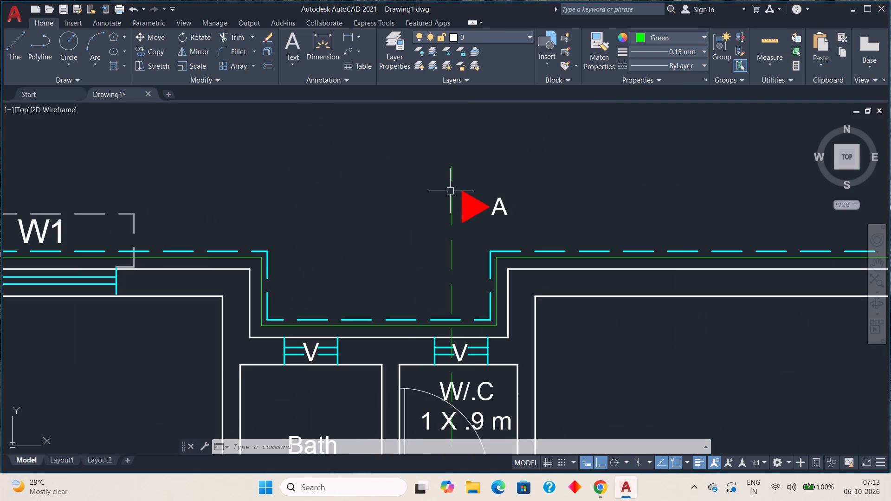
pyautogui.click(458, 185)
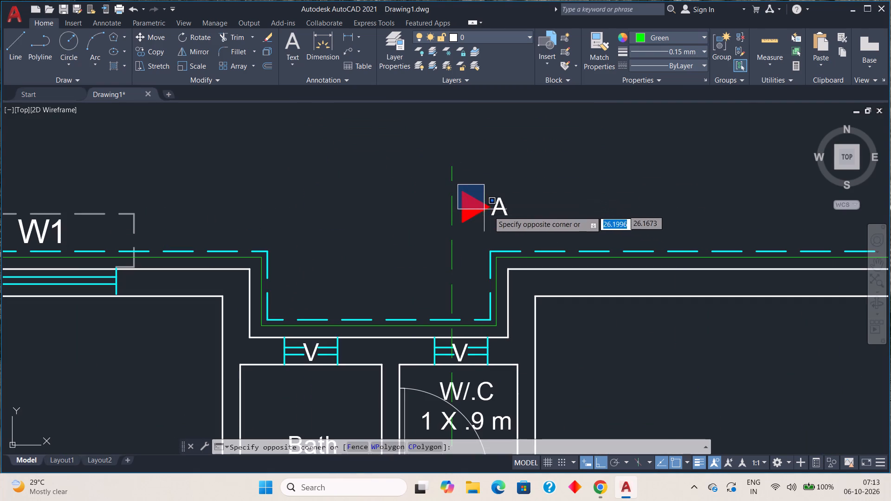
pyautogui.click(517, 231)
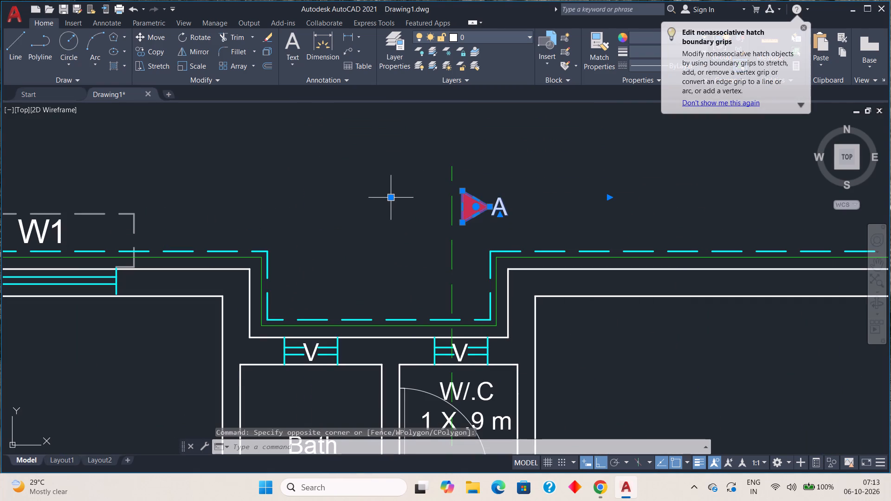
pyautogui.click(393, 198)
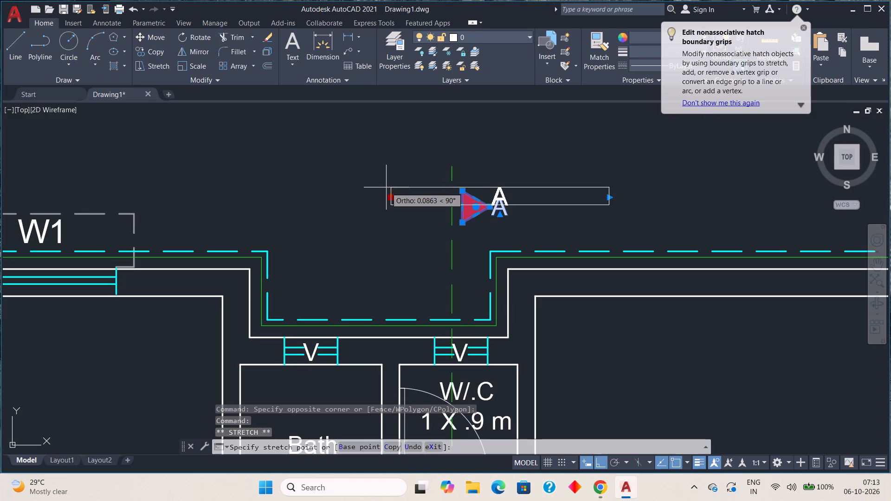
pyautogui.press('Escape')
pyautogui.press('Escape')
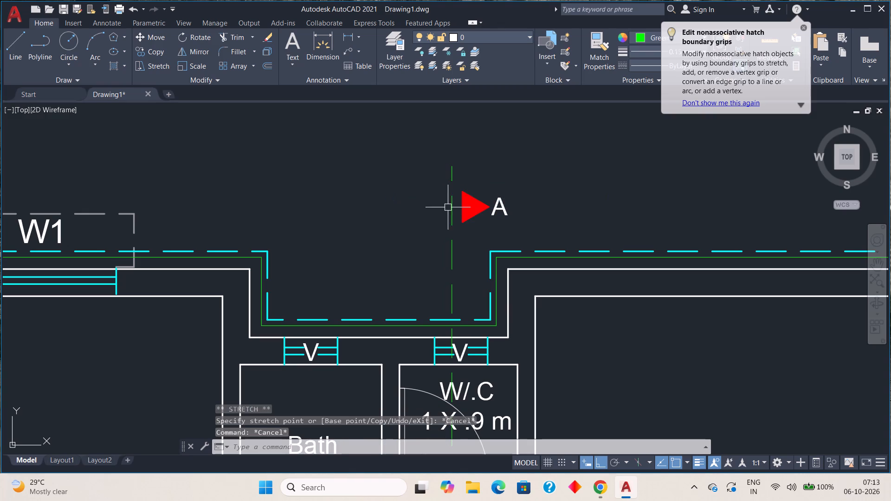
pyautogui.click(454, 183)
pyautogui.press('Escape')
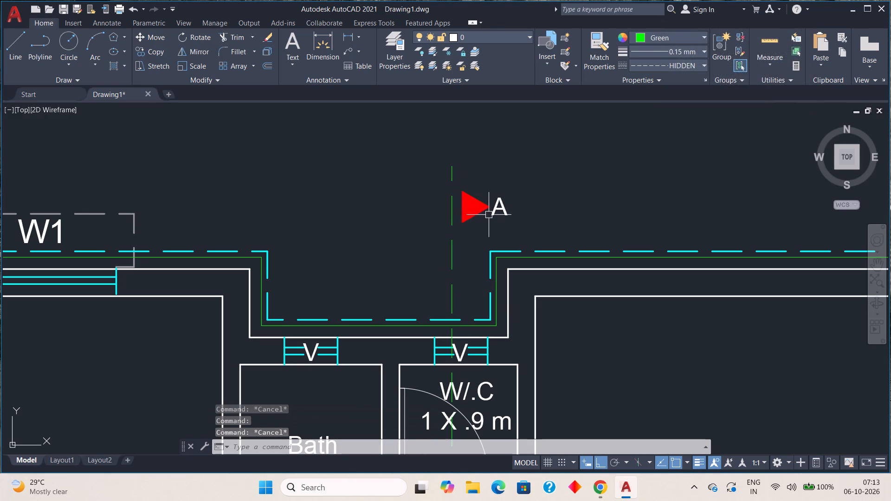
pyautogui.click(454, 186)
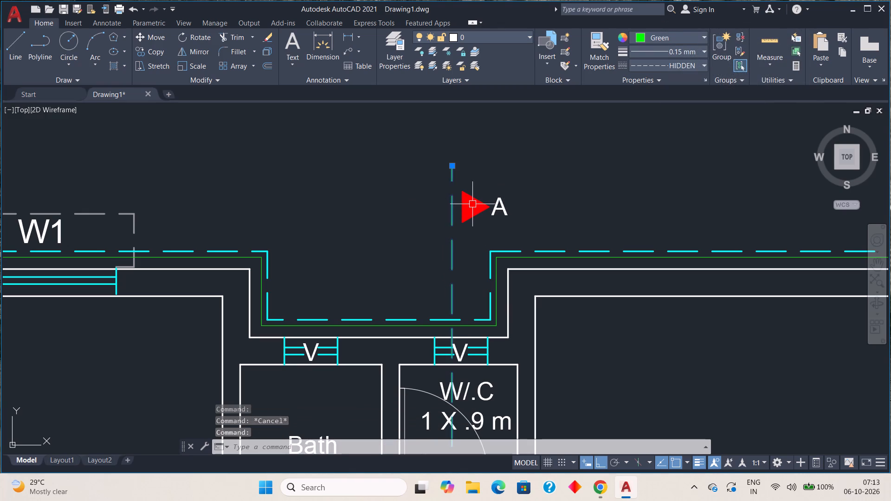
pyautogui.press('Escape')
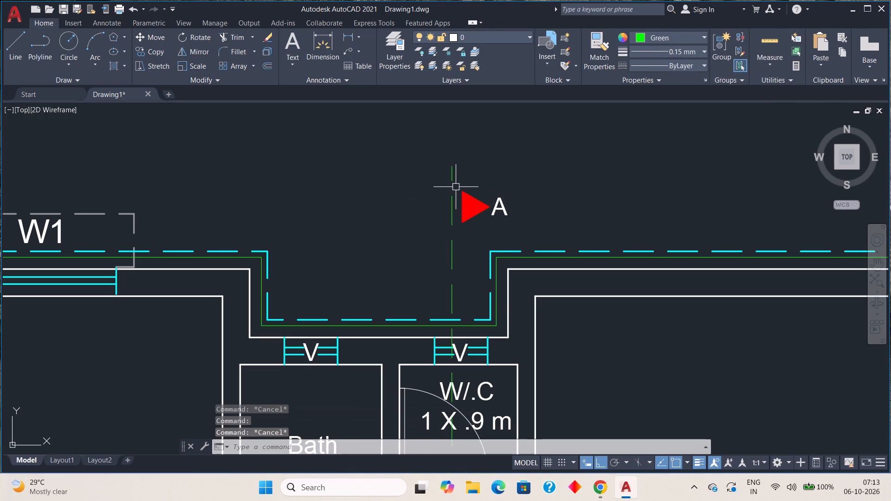
# Move the red triangle and its A label together straight up to the dashed section line's upper end.
pyautogui.click(456, 187)
pyautogui.click(518, 229)
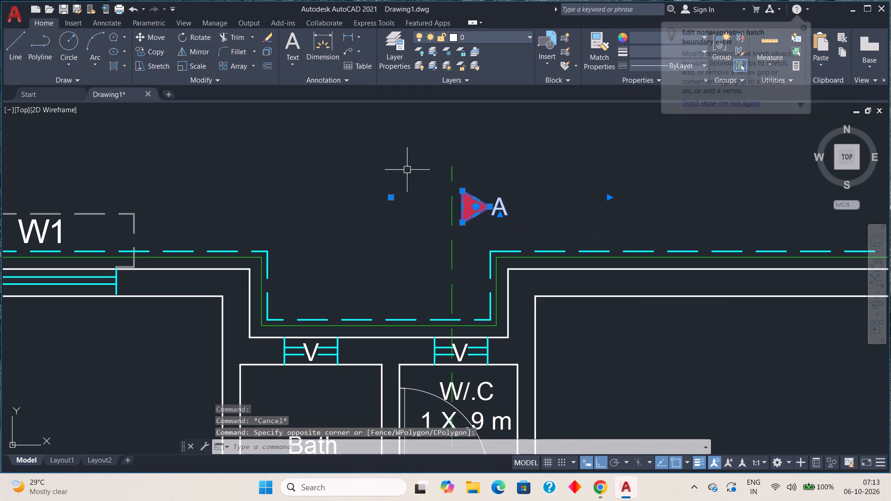
pyautogui.click(163, 38)
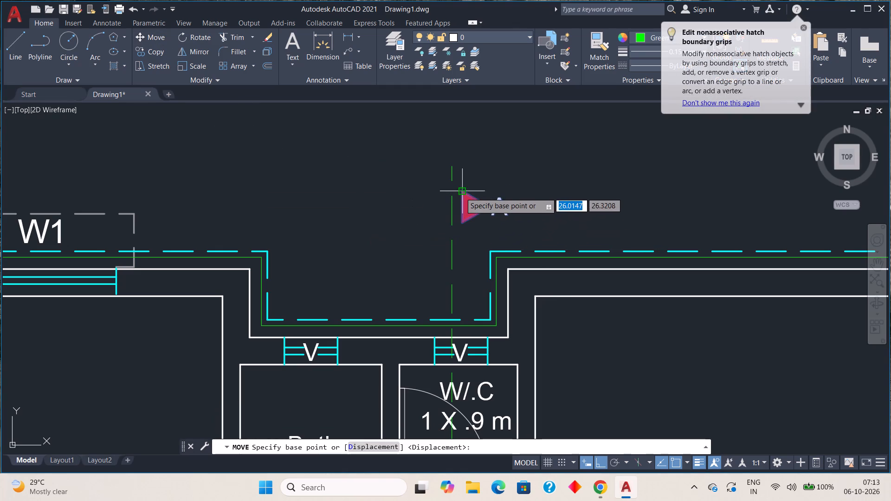
pyautogui.click(460, 193)
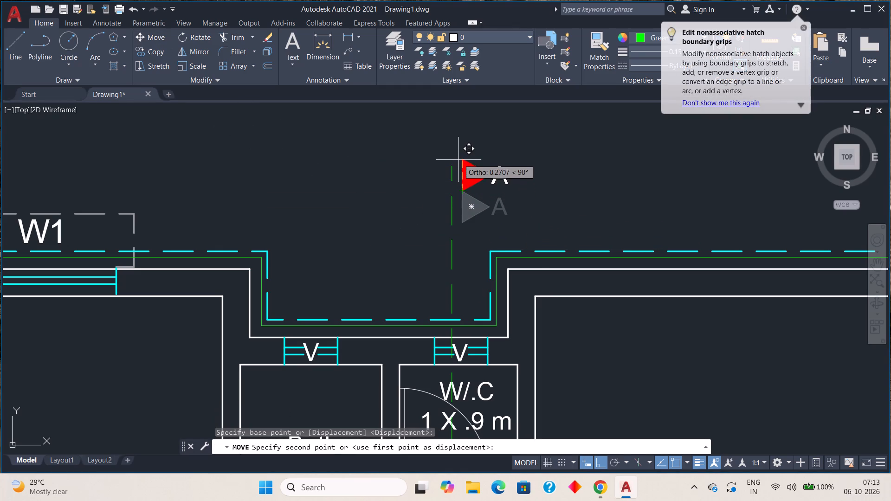
pyautogui.click(458, 149)
pyautogui.press('Escape')
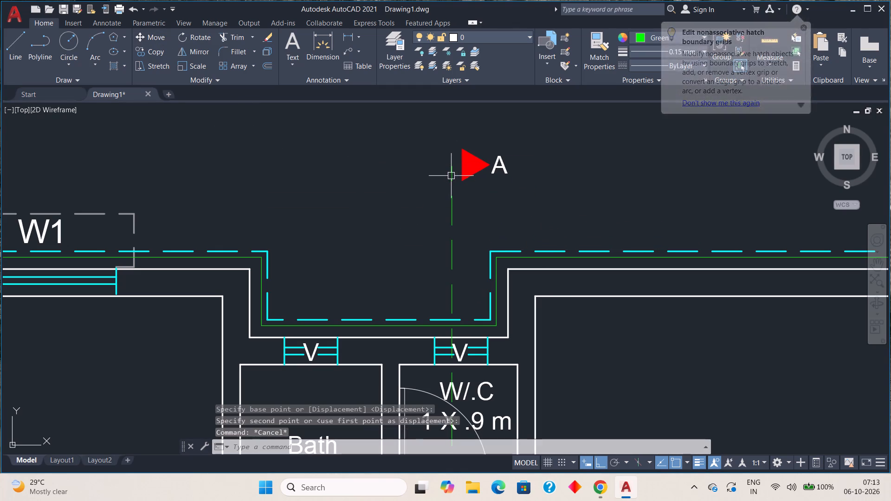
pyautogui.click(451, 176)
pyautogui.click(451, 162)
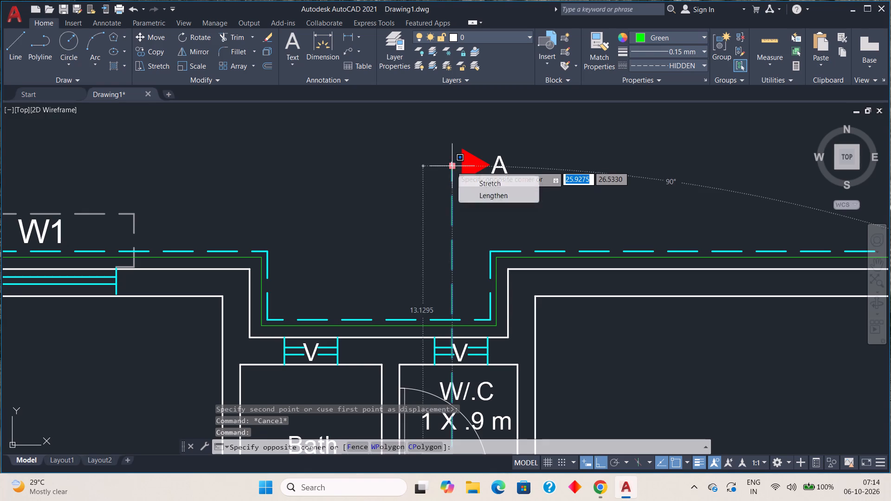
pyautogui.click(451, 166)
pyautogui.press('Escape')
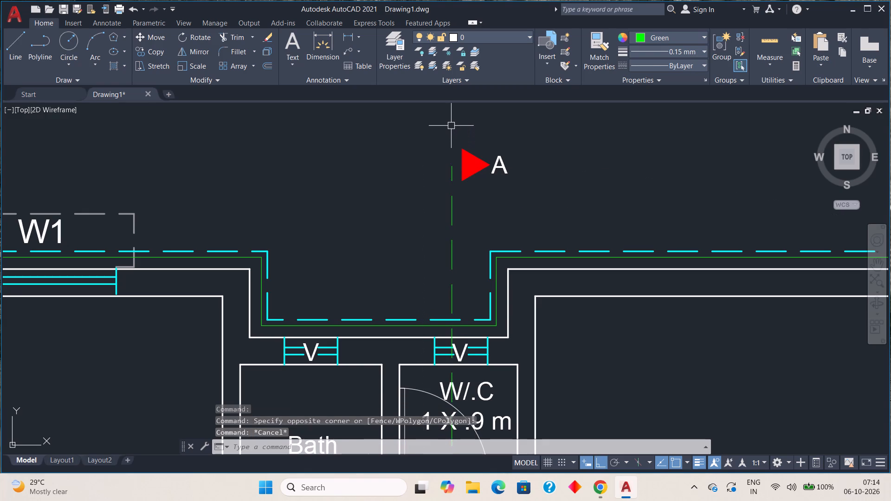
# Stretch the dashed section line's upper end straight up about 0.48 so it extends past the A triangle.
pyautogui.click(453, 171)
pyautogui.click(452, 167)
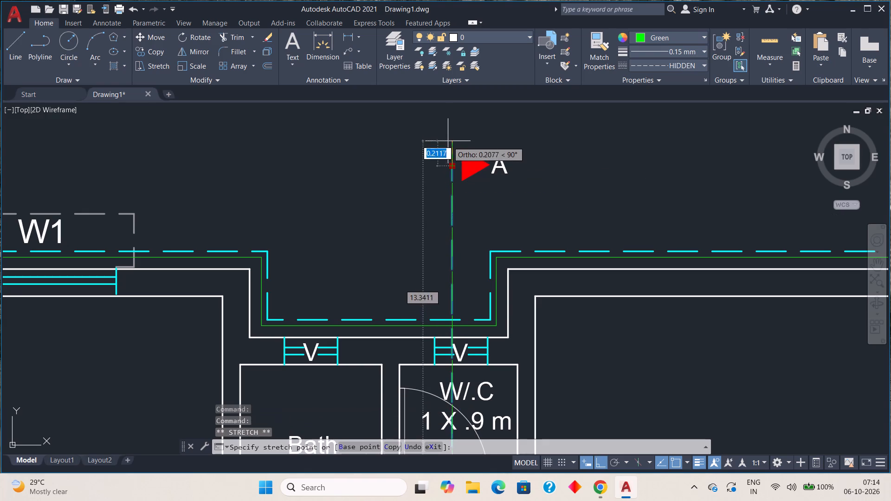
pyautogui.click(449, 109)
pyautogui.press('Escape')
# Review the annotated floor plan, including the chajja projection leader, the stair landing and the B section marker.
pyautogui.scroll(-1, 477, 172)
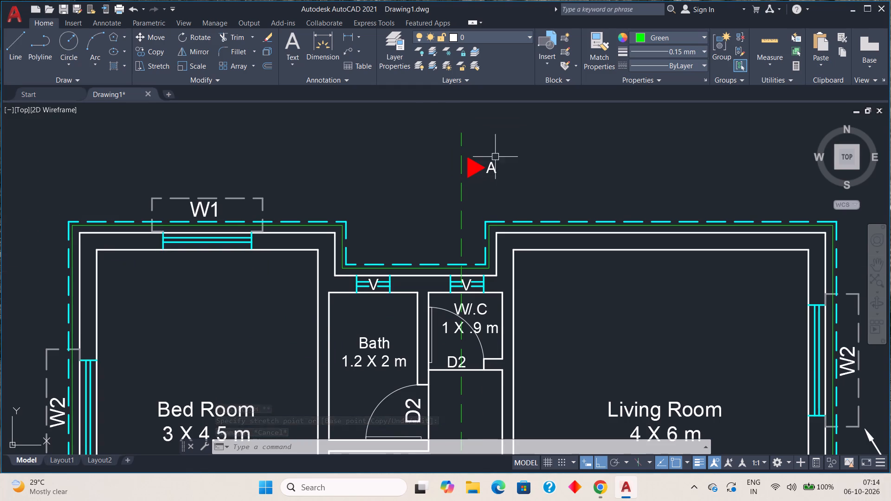
pyautogui.scroll(-3, 483, 194)
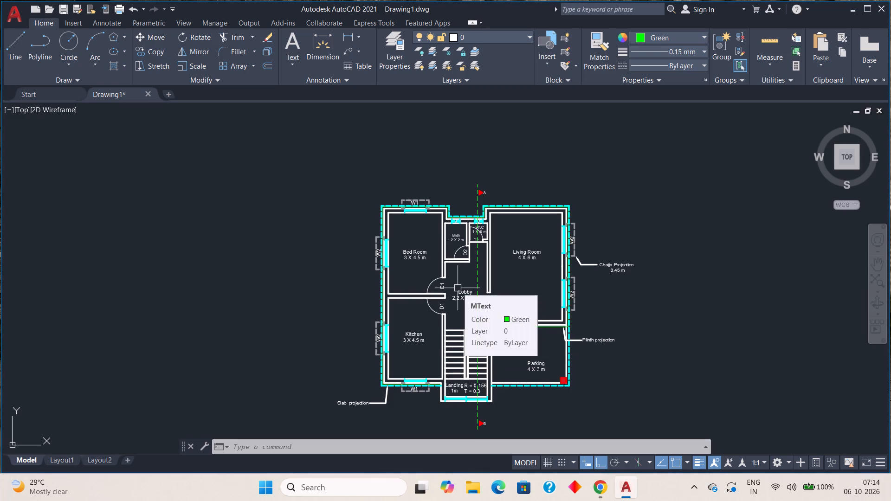
pyautogui.scroll(4, 581, 245)
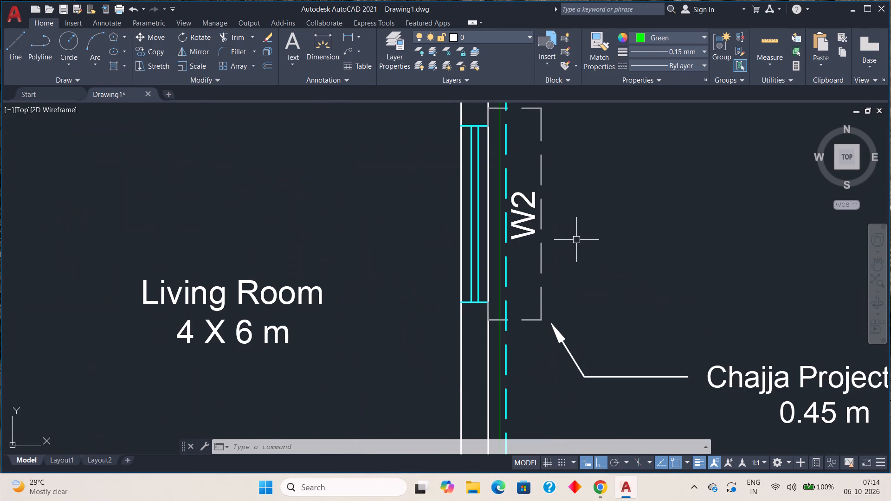
pyautogui.scroll(-3, 536, 238)
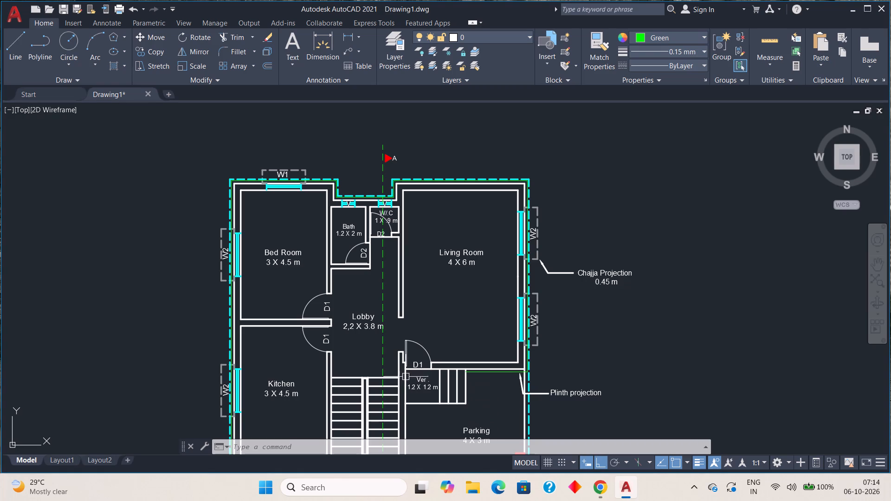
pyautogui.moveTo(409, 403); pyautogui.dragTo(408, 273, button='middle')
pyautogui.scroll(1, 369, 357)
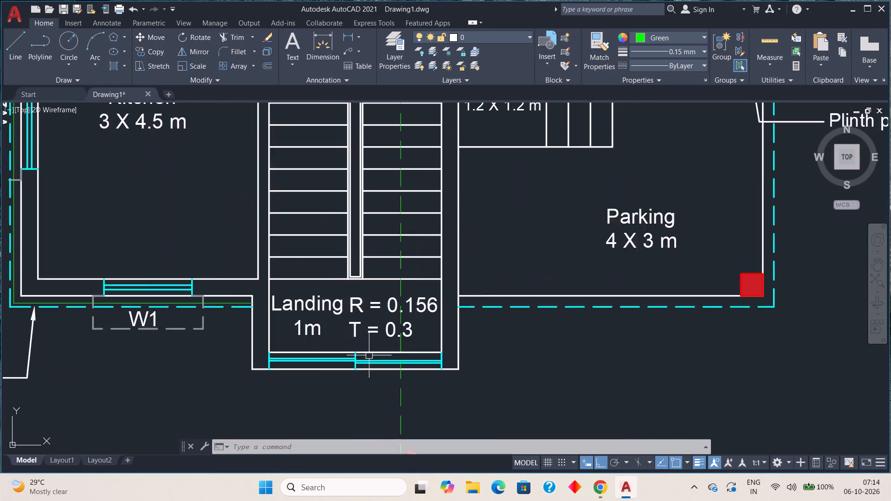
pyautogui.scroll(2, 369, 355)
pyautogui.moveTo(357, 409); pyautogui.dragTo(377, 304, button='middle')
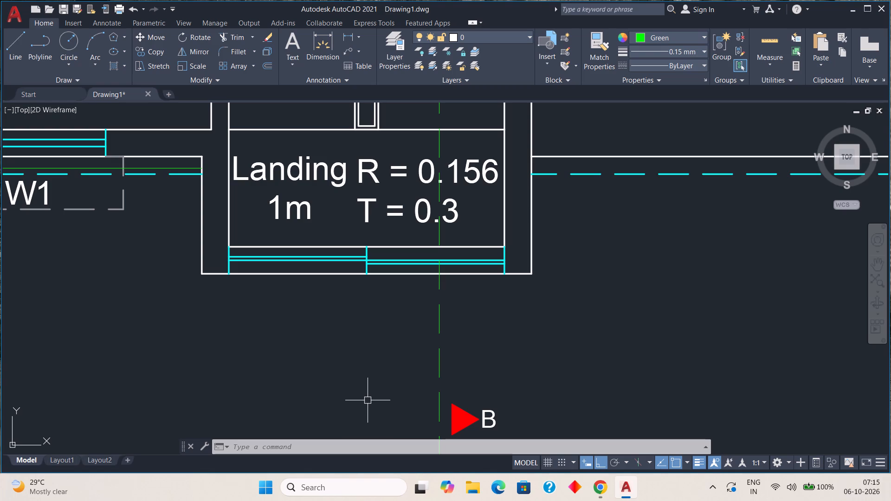
pyautogui.scroll(-1, 351, 356)
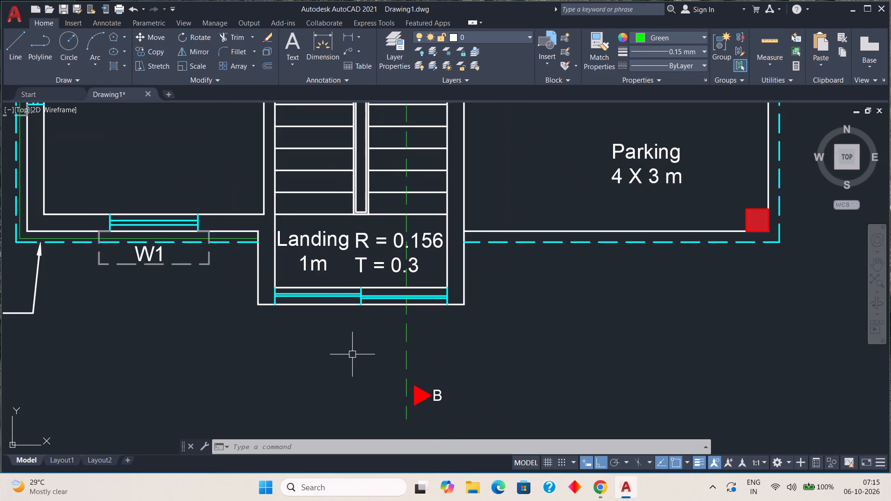
# Copy the Landing 1m text, taking a base point on the label itself.
pyautogui.click(323, 245)
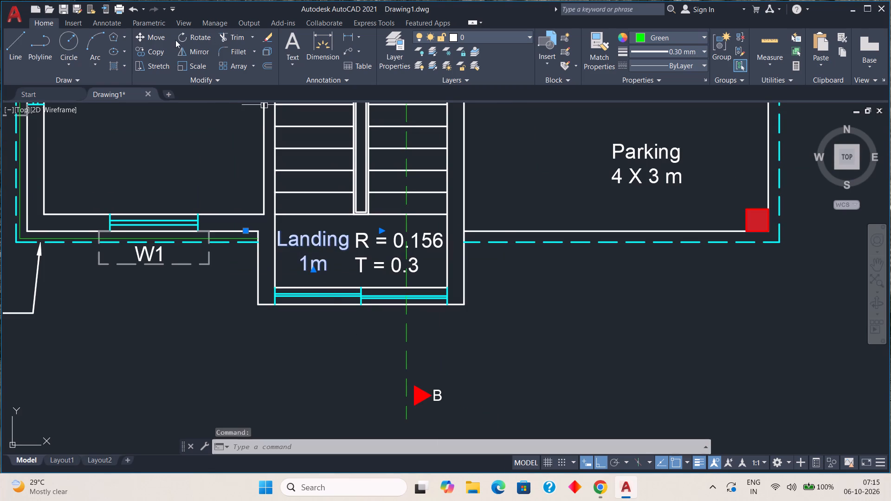
pyautogui.click(159, 51)
pyautogui.click(303, 243)
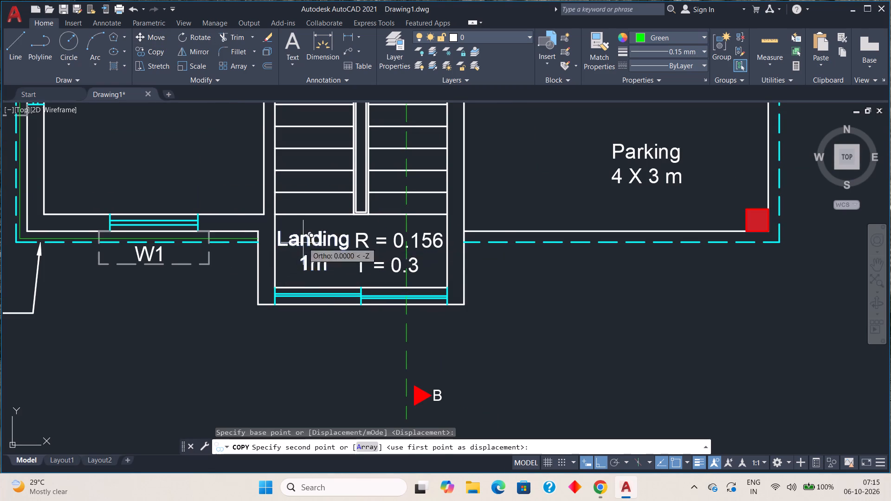
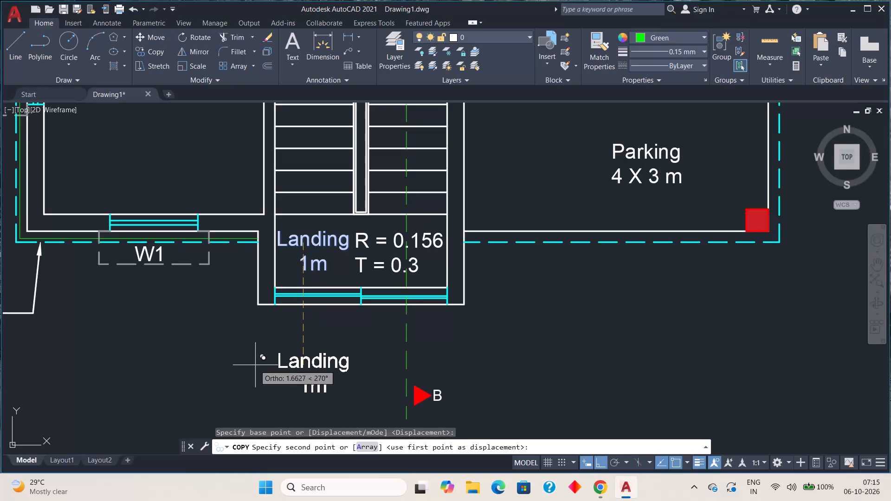
# Copy the "Plinth projection" leader from beside the parking area to just below the landing window, with Ortho off.
pyautogui.press('Escape')
pyautogui.scroll(-3, 346, 331)
pyautogui.scroll(3, 270, 346)
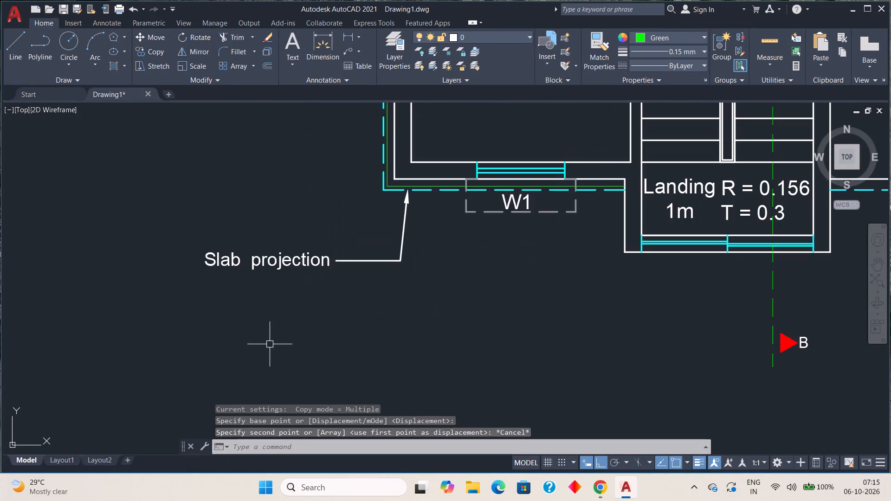
pyautogui.scroll(-3, 281, 345)
pyautogui.moveTo(396, 307); pyautogui.dragTo(290, 387, button='middle')
pyautogui.scroll(2, 413, 329)
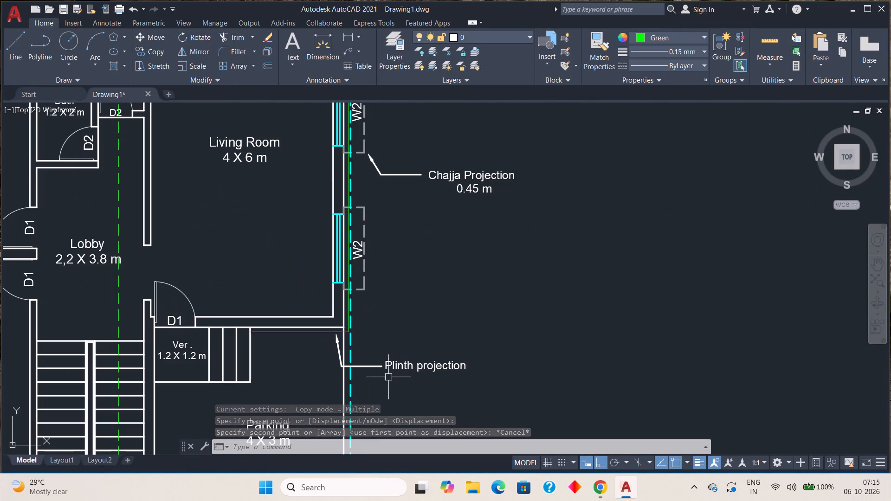
pyautogui.click(394, 366)
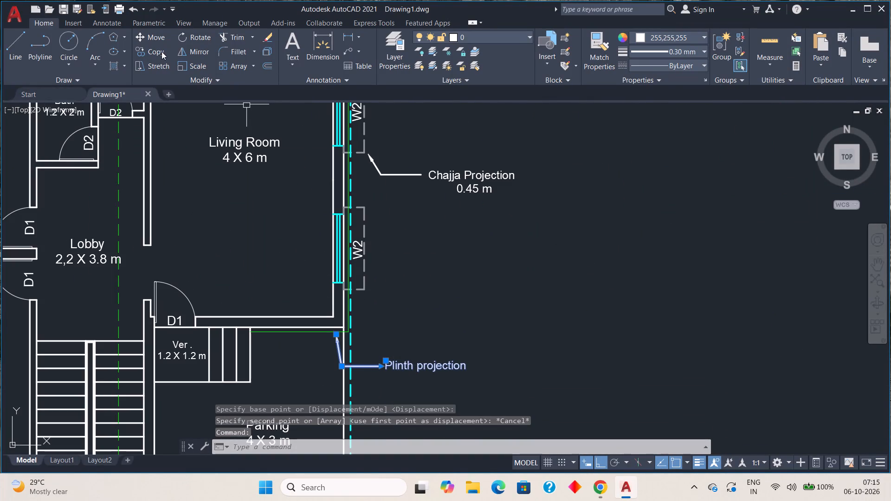
pyautogui.click(161, 51)
pyautogui.click(338, 366)
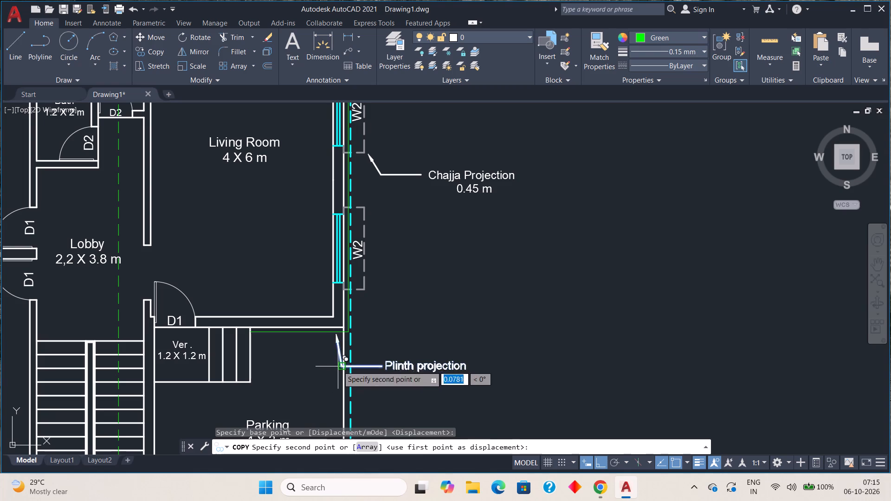
pyautogui.scroll(-1, 230, 386)
pyautogui.moveTo(223, 389); pyautogui.dragTo(328, 119, button='middle')
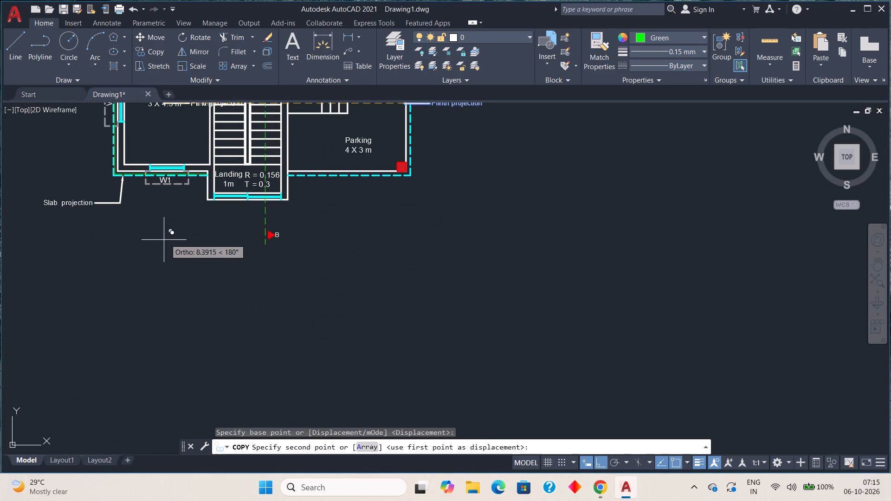
pyautogui.click(604, 461)
pyautogui.scroll(1, 220, 222)
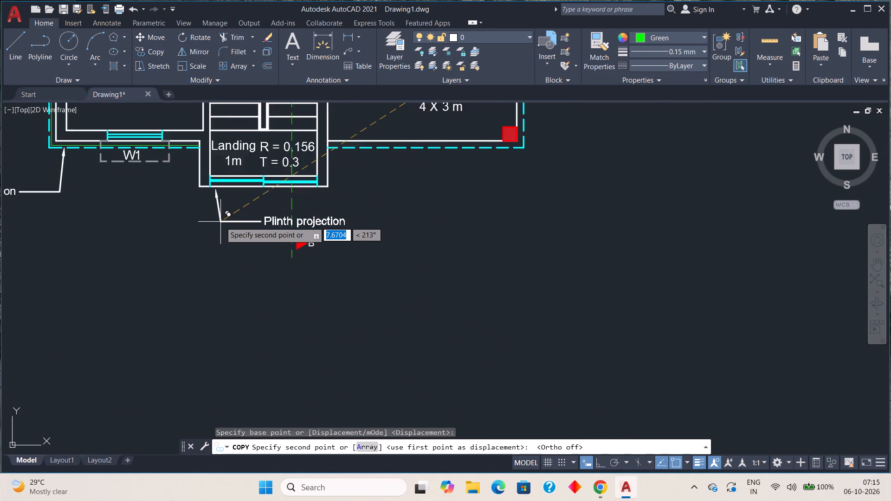
pyautogui.scroll(1, 220, 222)
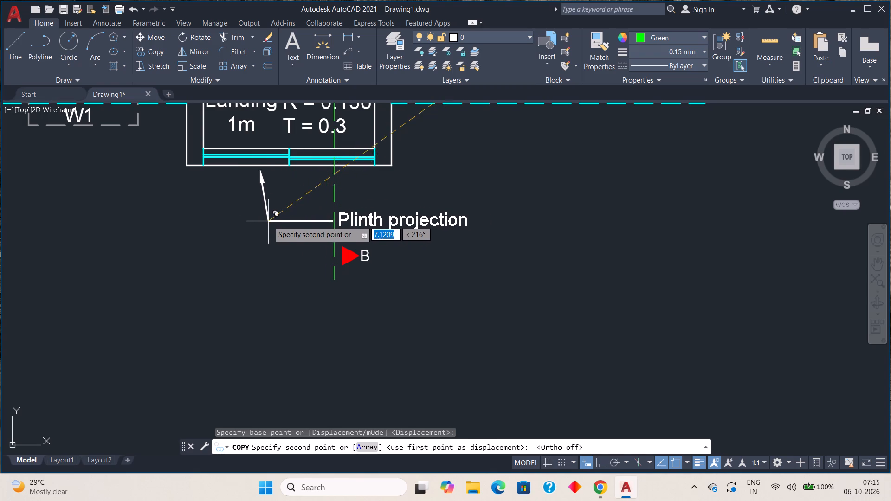
pyautogui.click(294, 218)
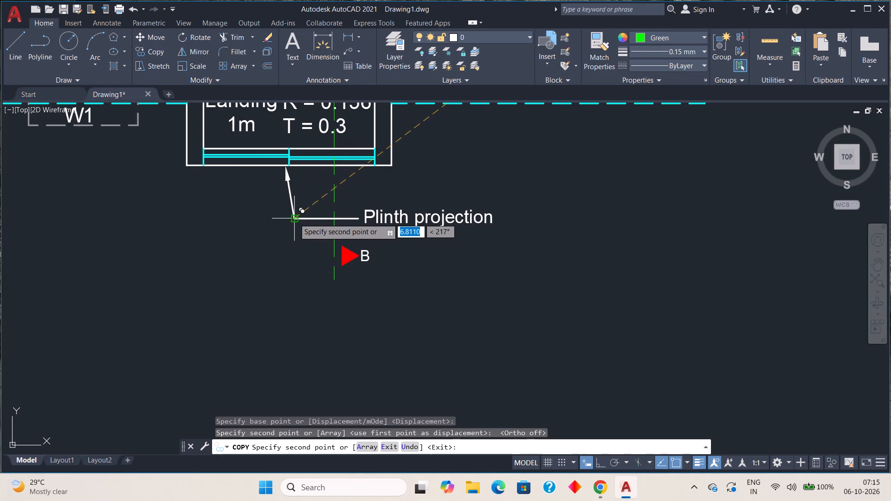
pyautogui.press('Escape')
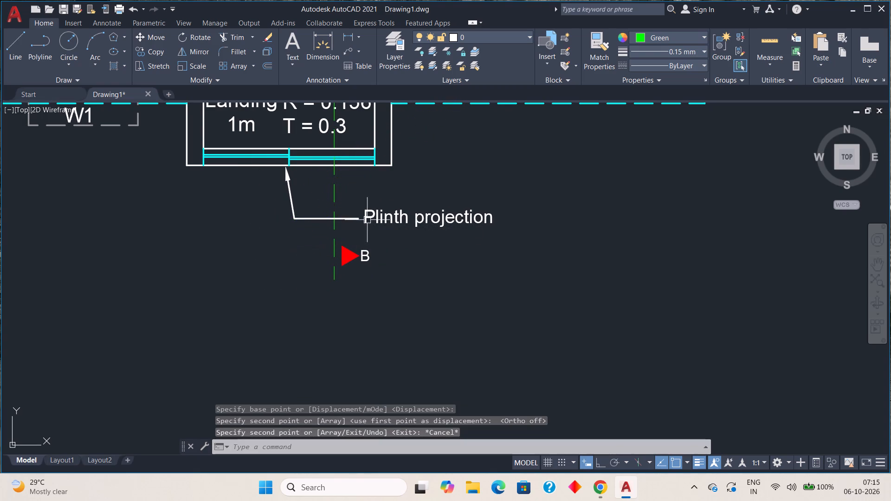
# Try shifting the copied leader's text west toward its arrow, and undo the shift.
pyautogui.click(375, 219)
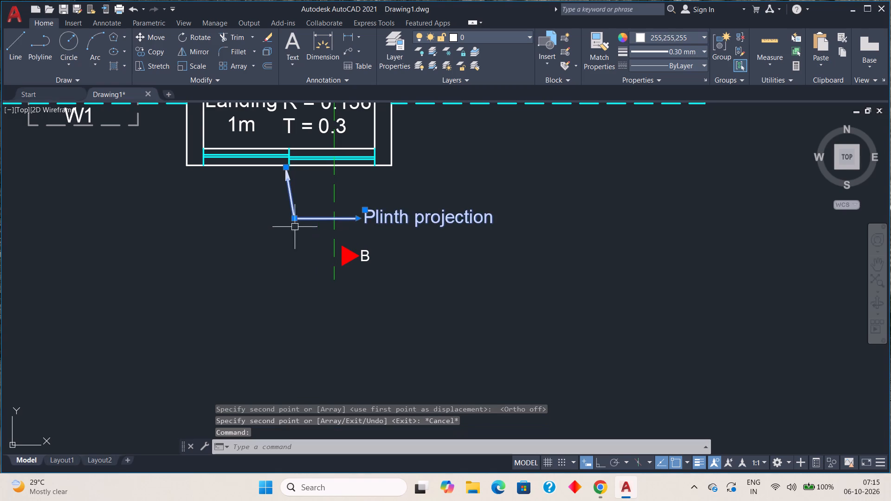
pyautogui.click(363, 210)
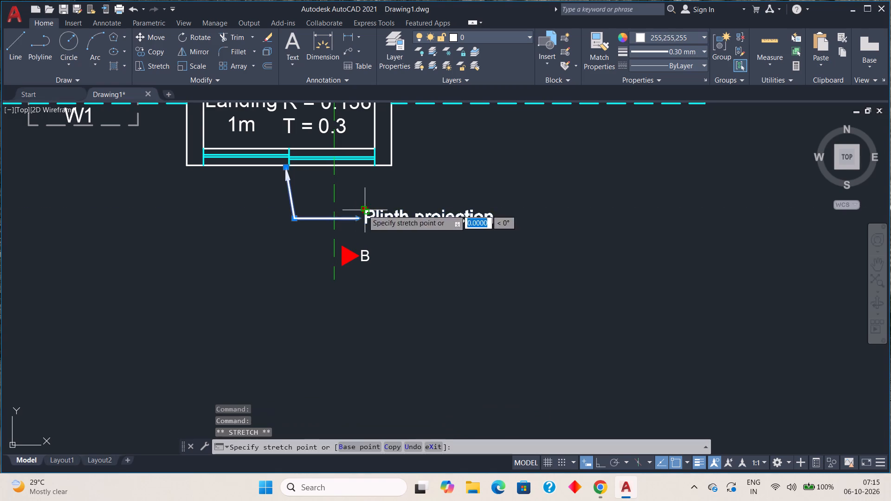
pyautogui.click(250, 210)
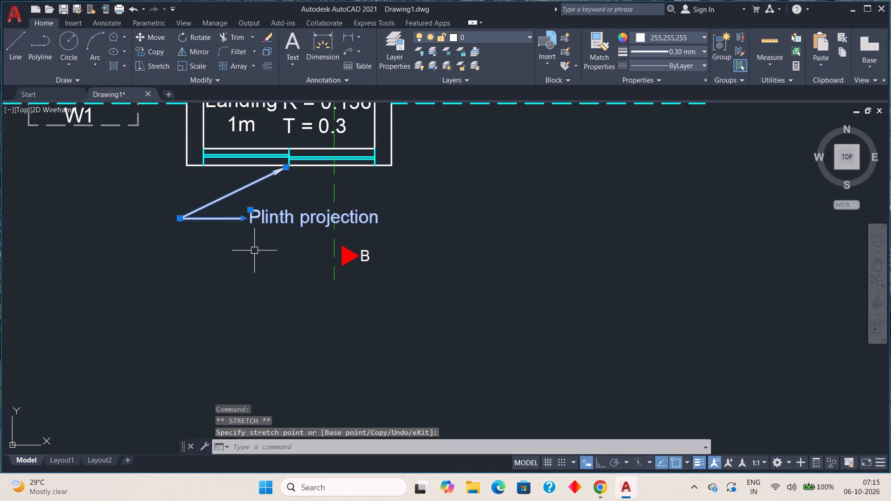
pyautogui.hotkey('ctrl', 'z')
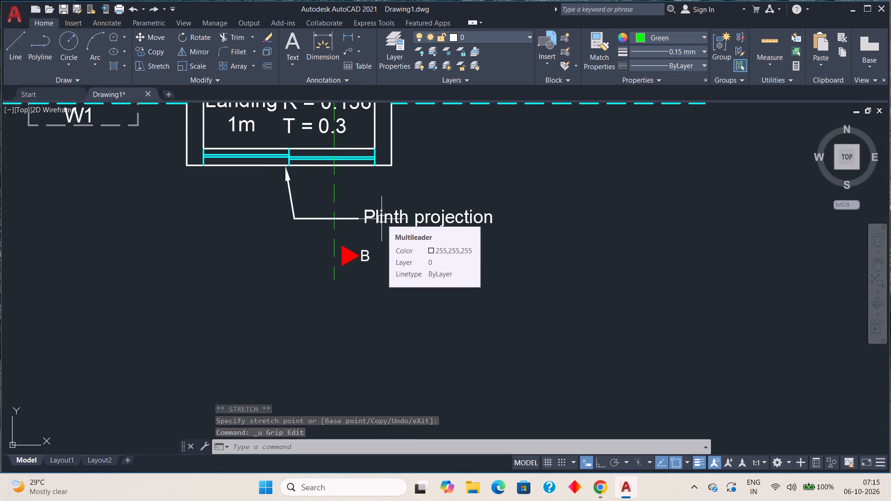
# Move the copied leader's text to the west side of its arrow so the landing line flips direction.
pyautogui.click(386, 216)
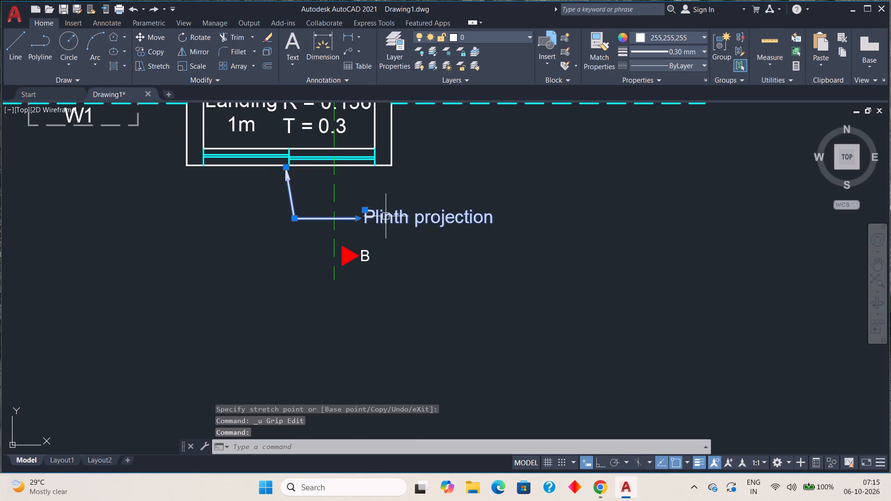
pyautogui.click(363, 210)
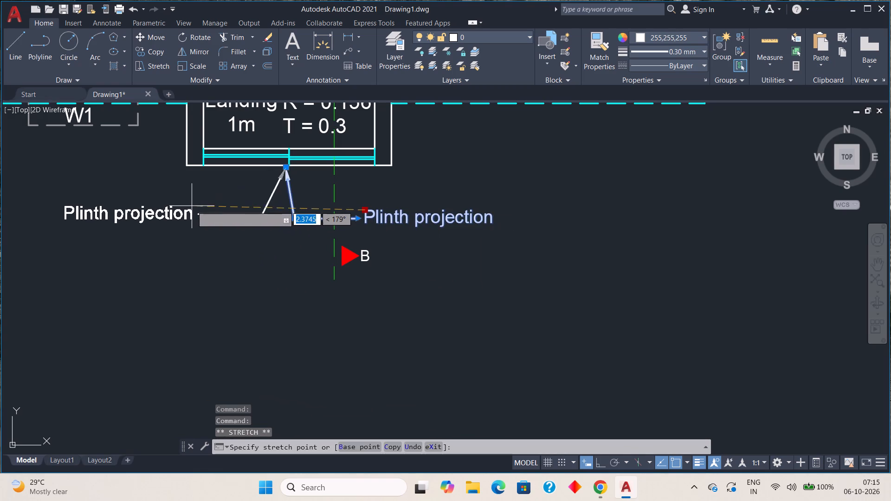
pyautogui.click(217, 206)
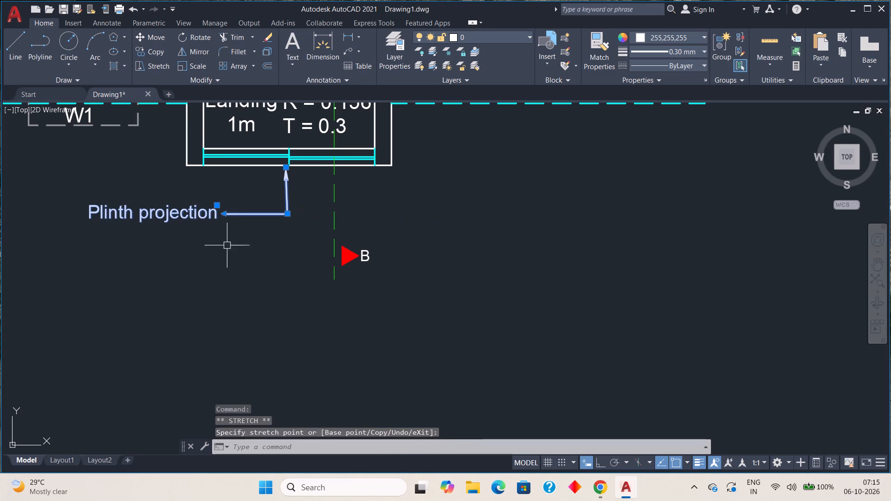
pyautogui.click(219, 203)
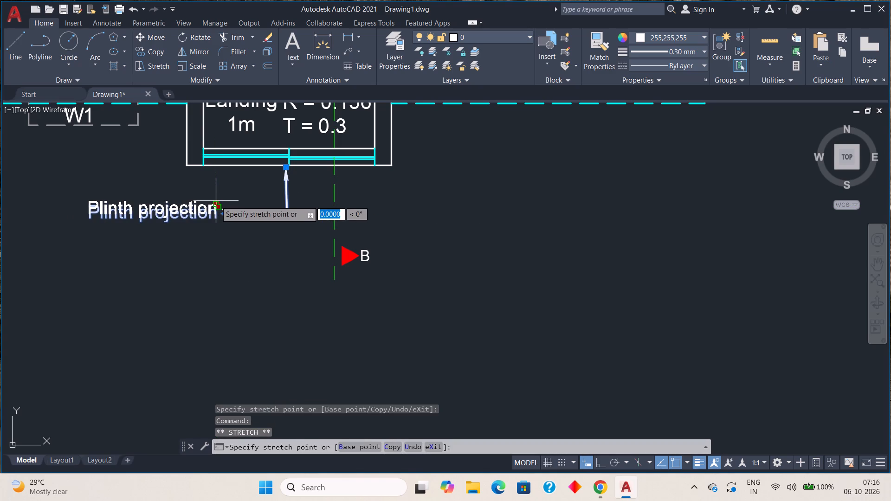
pyautogui.press('Escape')
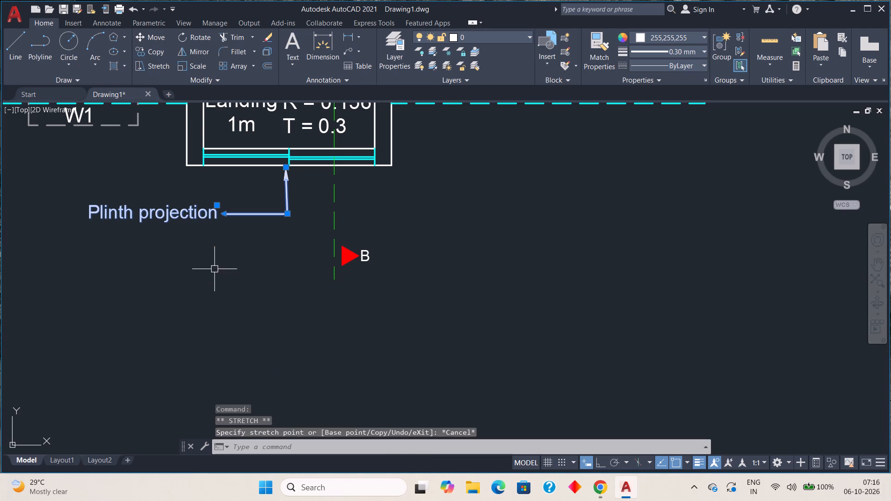
pyautogui.press('Escape')
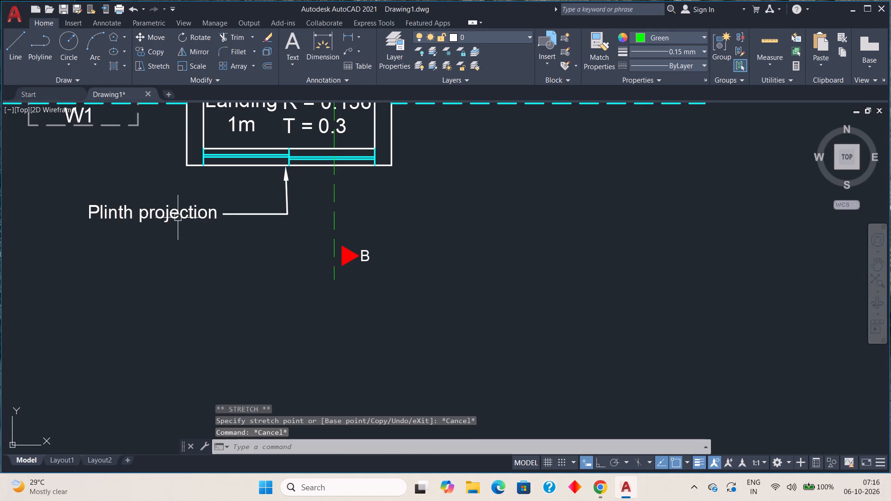
# Replace the copied leader's text with "Glazing".
pyautogui.doubleClick(178, 213)
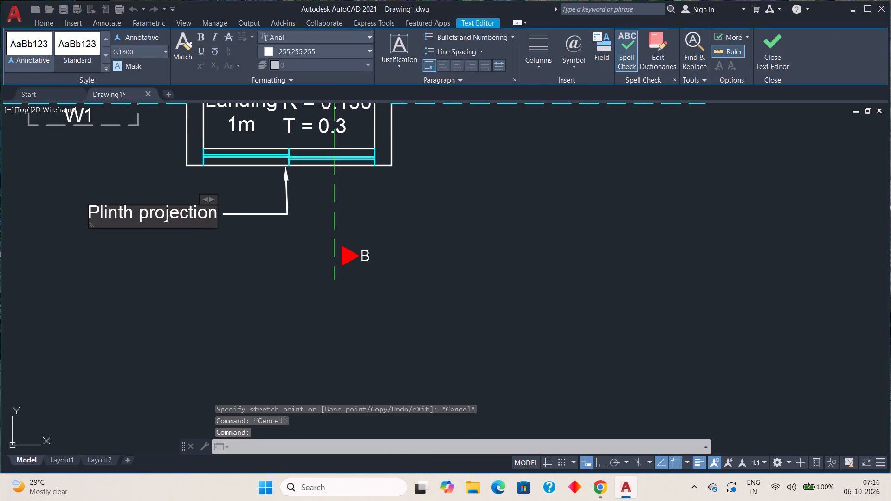
pyautogui.click(211, 213)
pyautogui.press('BackSpace')
pyautogui.press('\\')
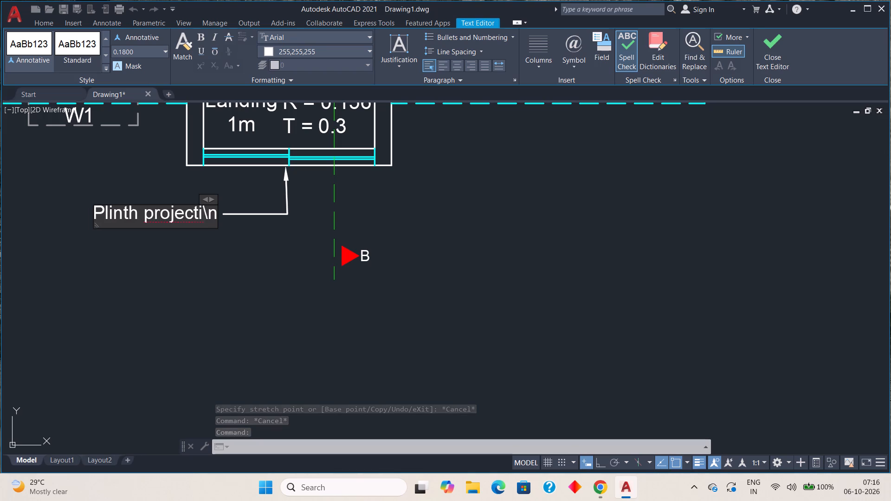
pyautogui.press('BackSpace')
pyautogui.press('BackSpace')
pyautogui.press('BackSpace')
pyautogui.press('BackSpace')
pyautogui.press('BackSpace')
pyautogui.press('BackSpace')
pyautogui.press('BackSpace')
pyautogui.press('BackSpace')
pyautogui.press('BackSpace')
pyautogui.press('BackSpace')
pyautogui.press('BackSpace')
pyautogui.press('BackSpace')
pyautogui.press('BackSpace')
pyautogui.press('BackSpace')
pyautogui.press('BackSpace')
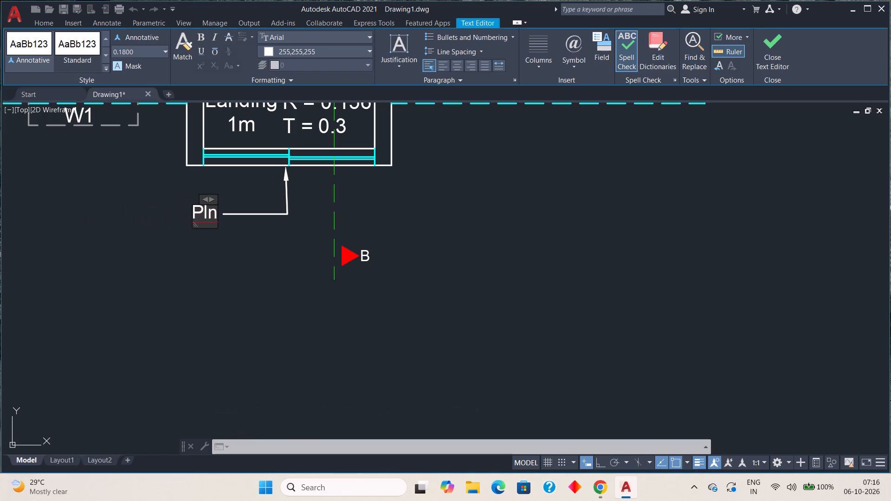
pyautogui.press('BackSpace')
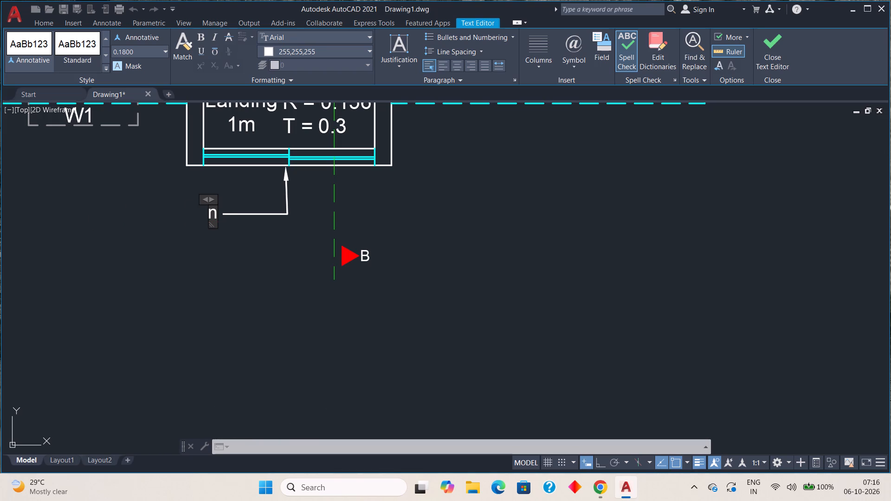
pyautogui.click(213, 212)
pyautogui.click(216, 212)
pyautogui.press('BackSpace')
pyautogui.press('g')
pyautogui.write('la')
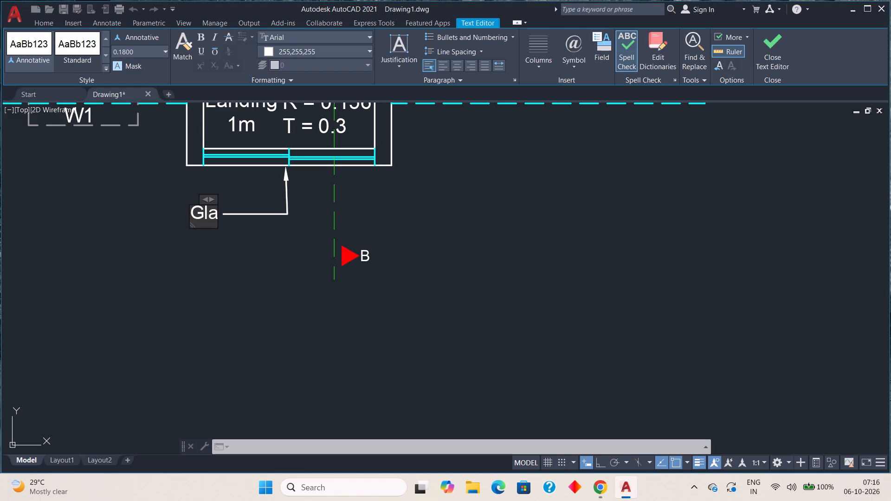
pyautogui.write('zing')
pyautogui.press('space')
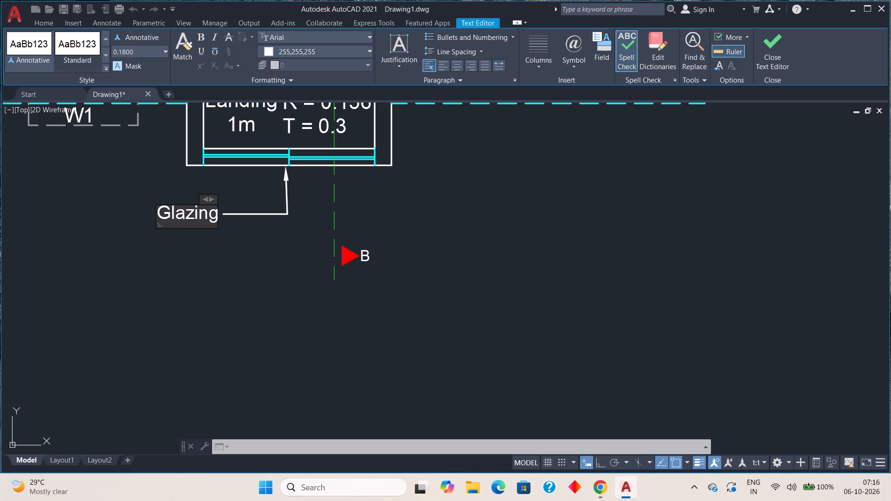
pyautogui.click(245, 277)
# Lower the Glazing leader's elbow slightly and place its arrowhead on the outer wall line at the landing window's centre division.
pyautogui.scroll(-2, 260, 239)
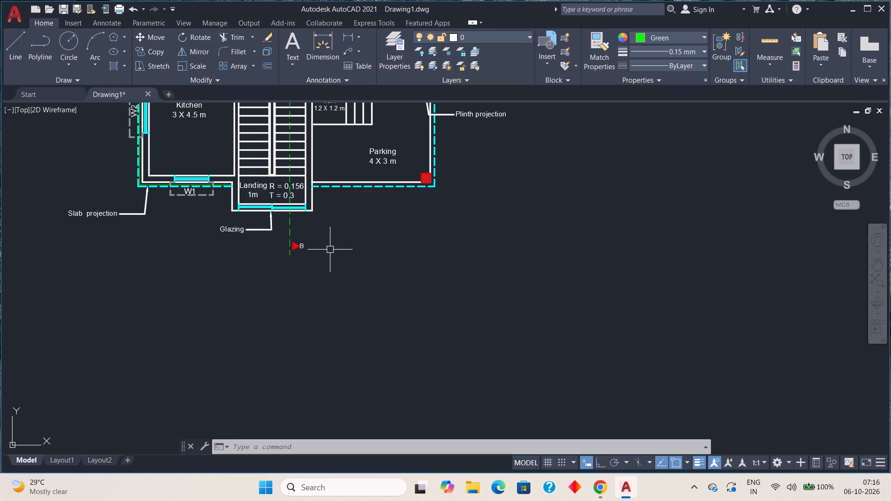
pyautogui.moveTo(330, 250); pyautogui.dragTo(334, 210, button='middle')
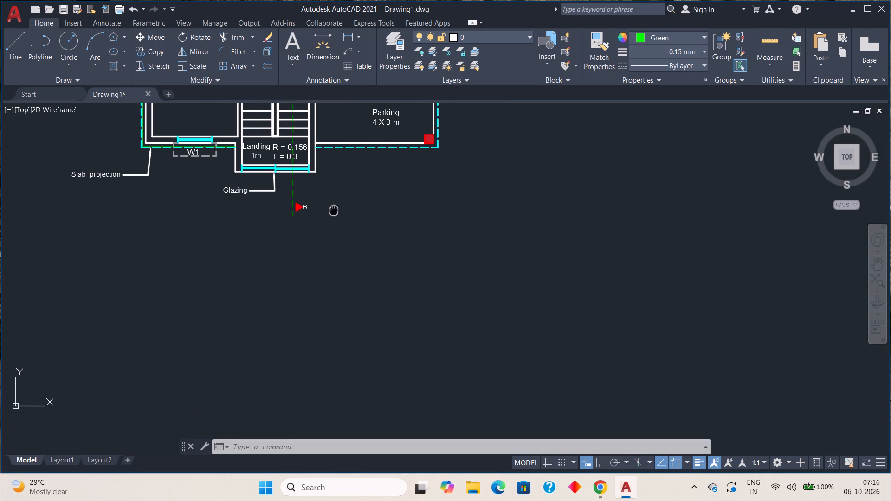
pyautogui.moveTo(334, 210); pyautogui.dragTo(334, 232, button='middle')
pyautogui.scroll(3, 268, 215)
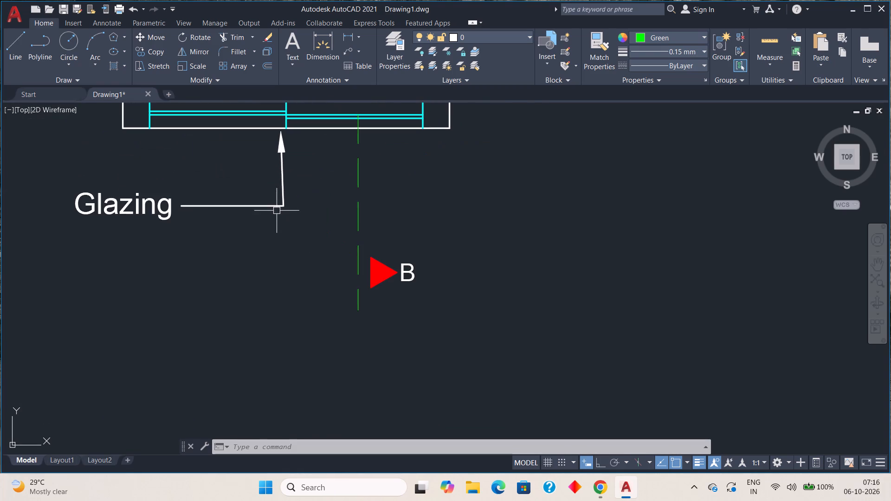
pyautogui.click(281, 193)
pyautogui.click(286, 205)
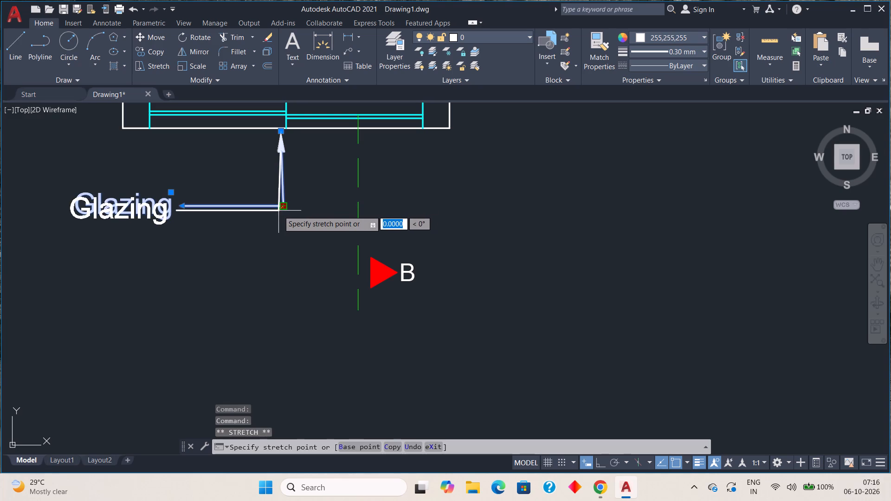
pyautogui.click(279, 214)
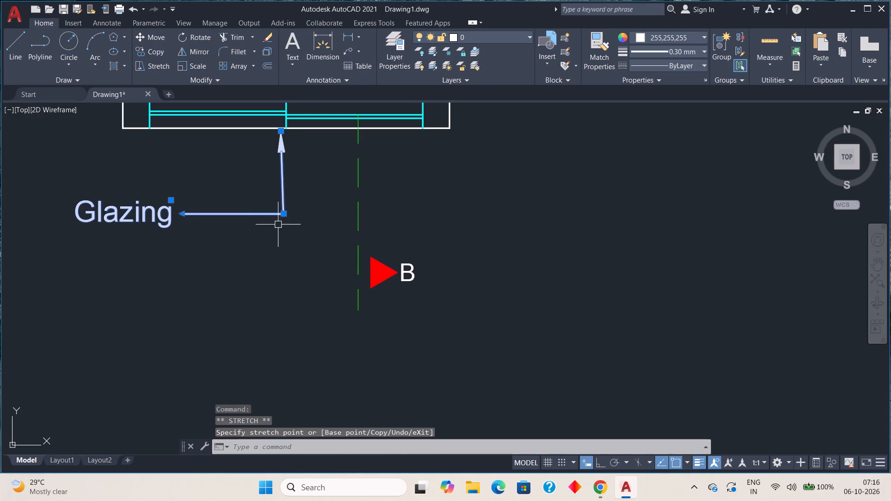
pyautogui.click(279, 132)
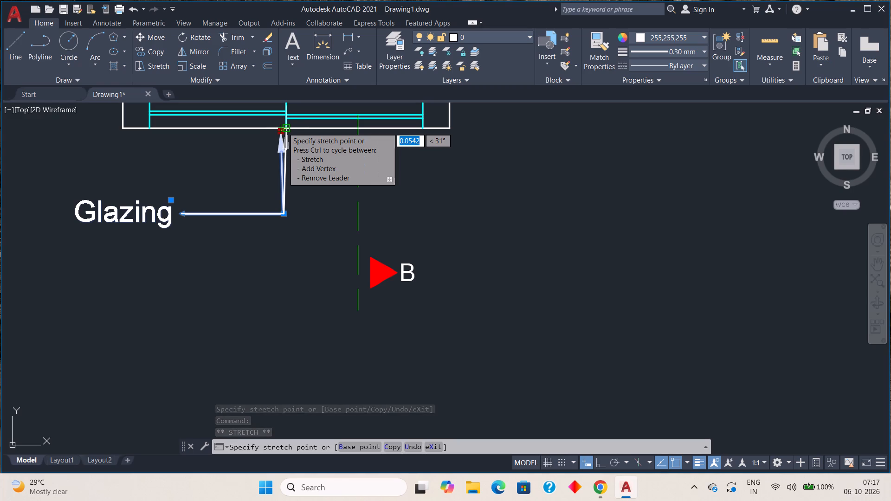
pyautogui.click(283, 128)
pyautogui.press('Escape')
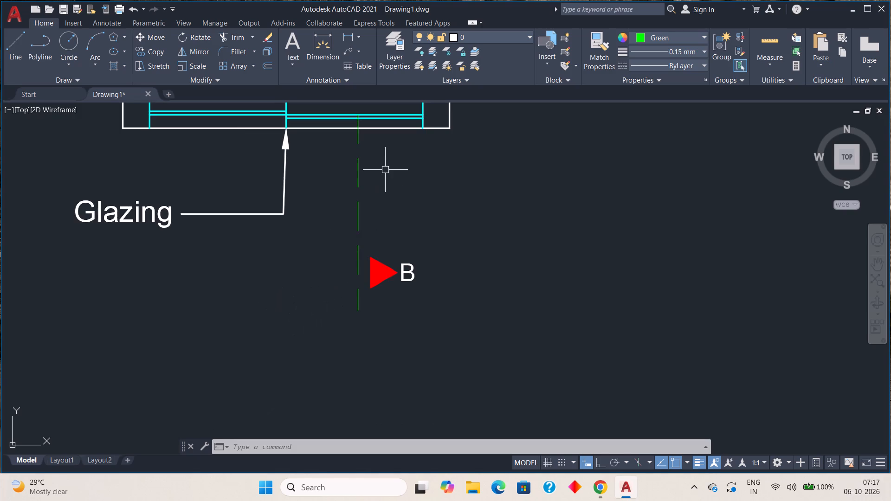
pyautogui.scroll(-2, 388, 167)
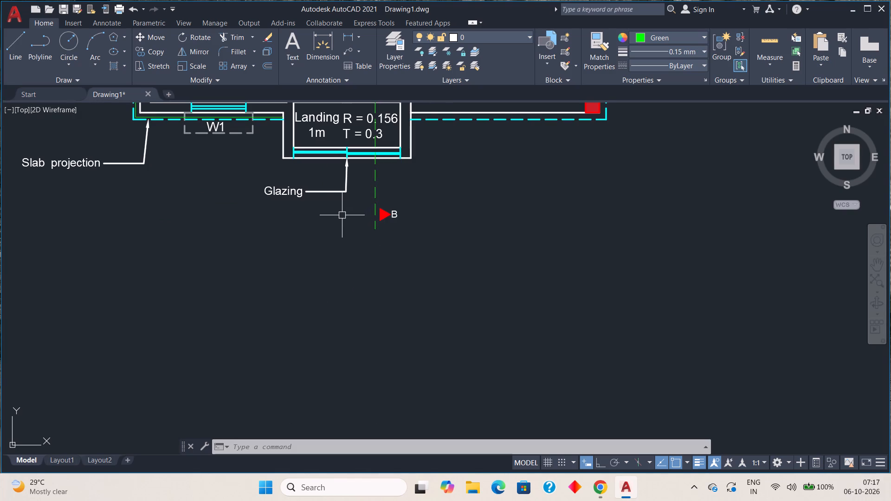
# Look over the floor plan from the landing up to the bath and W.C., checking the window, door and projection labels.
pyautogui.moveTo(339, 225); pyautogui.dragTo(337, 264, button='middle')
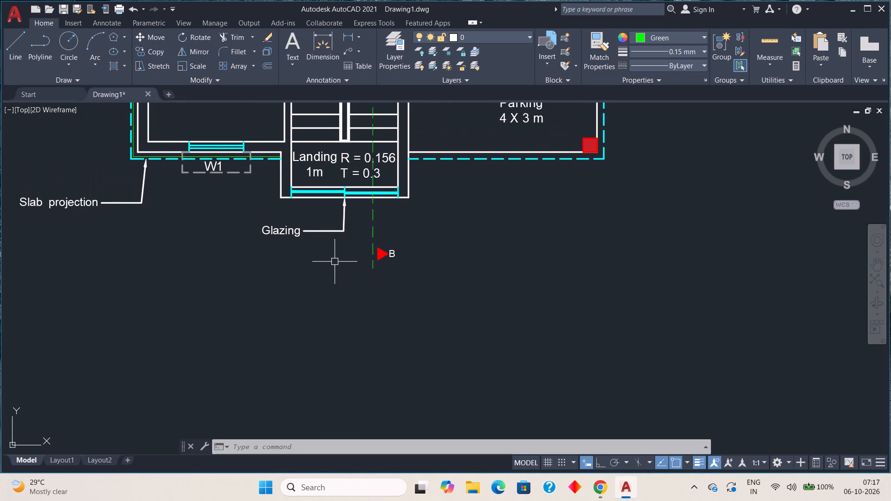
pyautogui.moveTo(259, 202); pyautogui.dragTo(257, 239, button='middle')
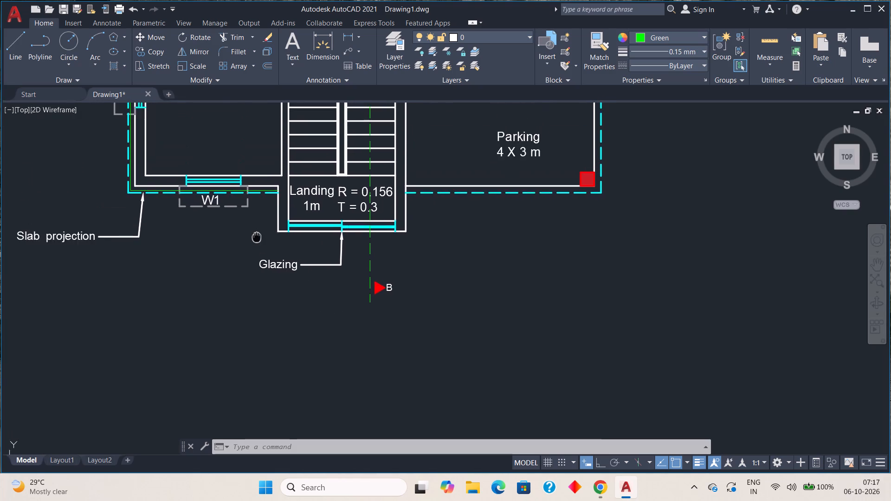
pyautogui.moveTo(257, 239); pyautogui.dragTo(255, 282, button='middle')
pyautogui.moveTo(203, 202); pyautogui.dragTo(250, 310, button='middle')
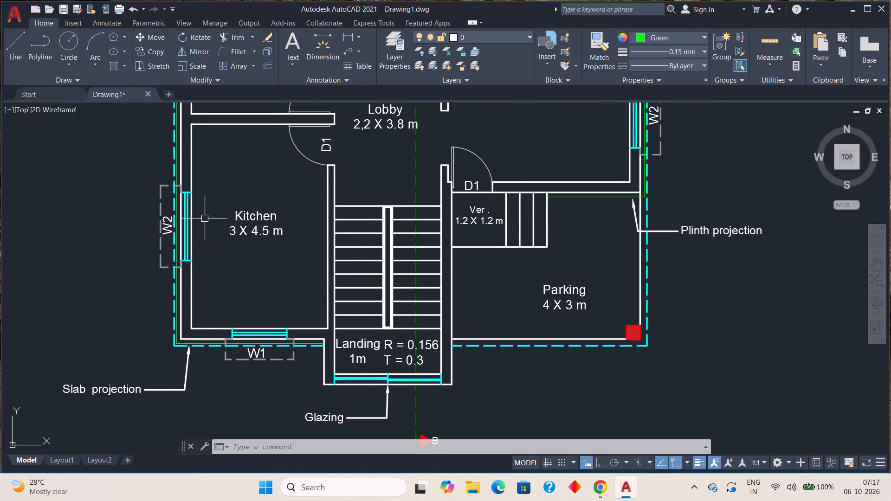
pyautogui.moveTo(207, 232); pyautogui.dragTo(219, 272, button='middle')
pyautogui.scroll(3, 191, 272)
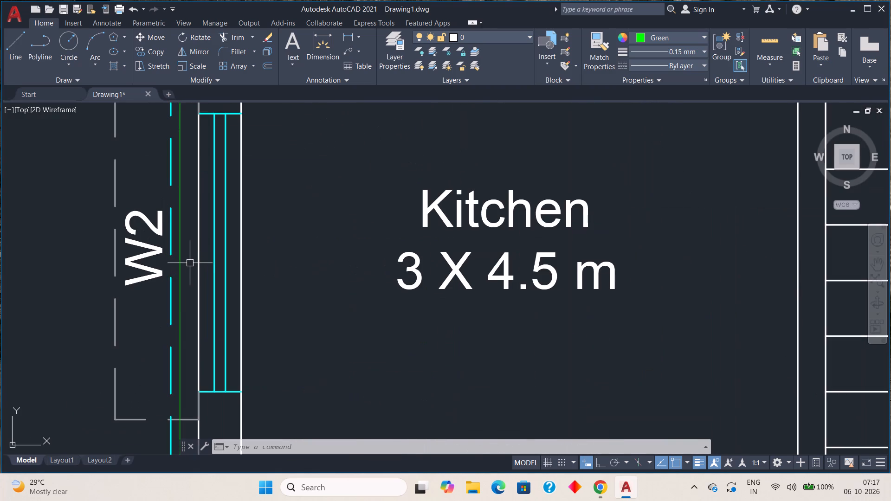
pyautogui.scroll(-3, 189, 265)
pyautogui.moveTo(233, 227); pyautogui.dragTo(221, 266, button='middle')
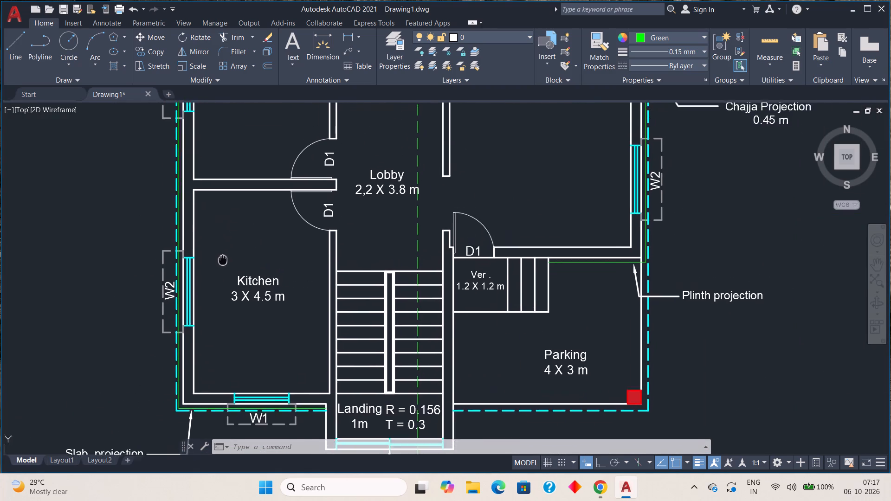
pyautogui.moveTo(221, 266); pyautogui.dragTo(209, 288, button='middle')
pyautogui.moveTo(247, 214); pyautogui.dragTo(231, 283, button='middle')
pyautogui.moveTo(245, 220); pyautogui.dragTo(232, 284, button='middle')
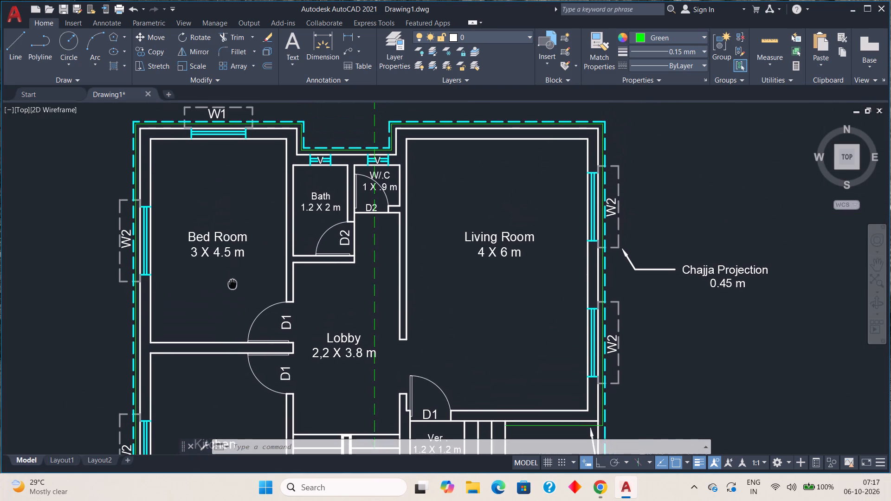
pyautogui.moveTo(232, 284); pyautogui.dragTo(230, 287, button='middle')
pyautogui.moveTo(372, 234); pyautogui.dragTo(355, 267, button='middle')
pyautogui.scroll(1, 355, 245)
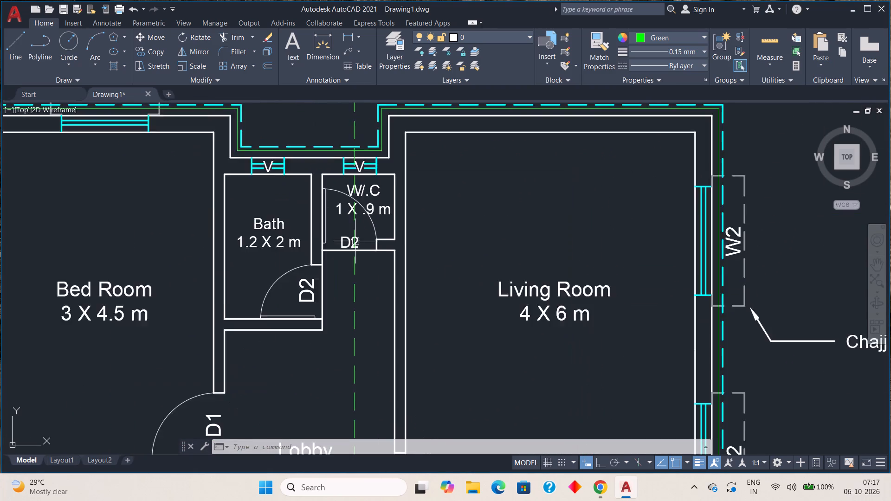
pyautogui.scroll(2, 355, 241)
pyautogui.scroll(-2, 355, 238)
# Delete the W1 label at the Bed Room's north window.
pyautogui.moveTo(255, 213); pyautogui.dragTo(277, 300, button='middle')
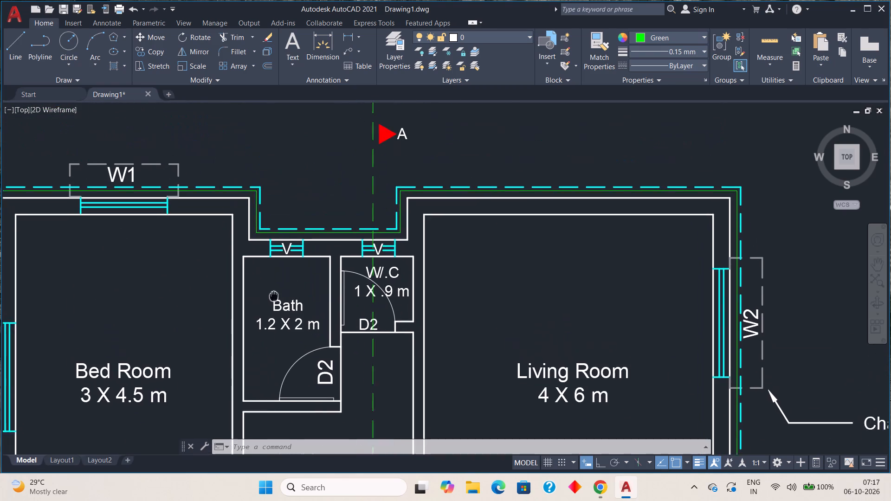
pyautogui.moveTo(277, 300); pyautogui.dragTo(283, 311, button='middle')
pyautogui.click(135, 191)
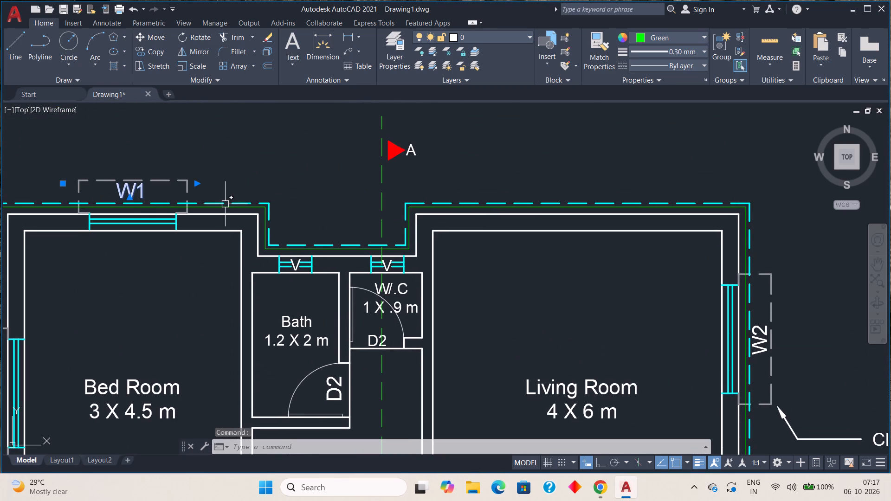
pyautogui.press('Delete')
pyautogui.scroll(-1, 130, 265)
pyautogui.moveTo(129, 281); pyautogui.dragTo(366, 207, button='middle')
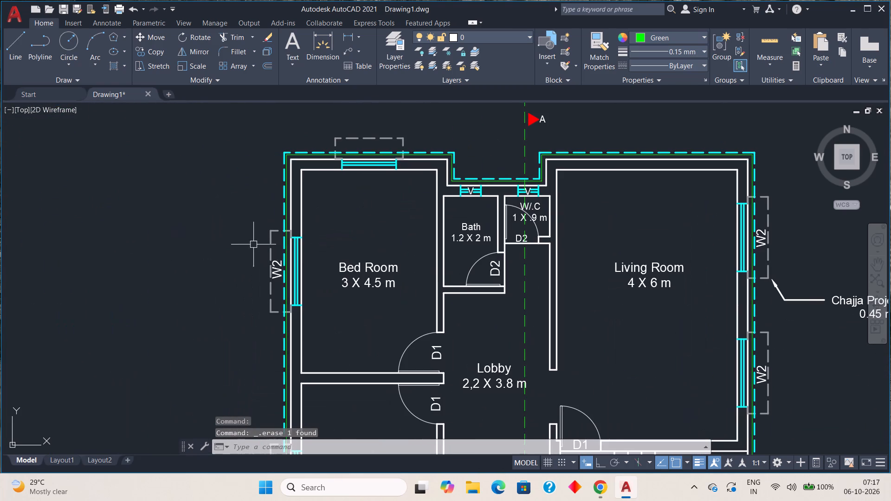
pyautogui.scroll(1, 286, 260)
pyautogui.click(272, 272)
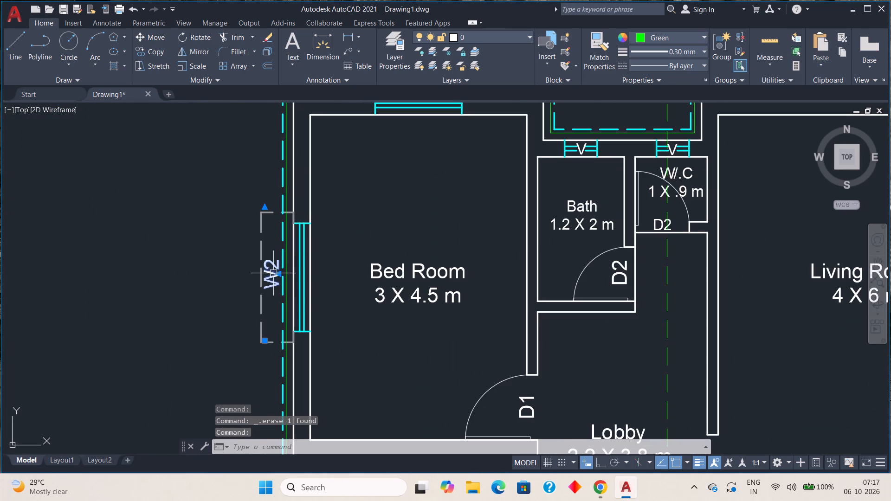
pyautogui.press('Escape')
# Copy the W1 label from the Kitchen's south window into the dashed chajja outline at the Bed Room's north window.
pyautogui.scroll(-1, 325, 326)
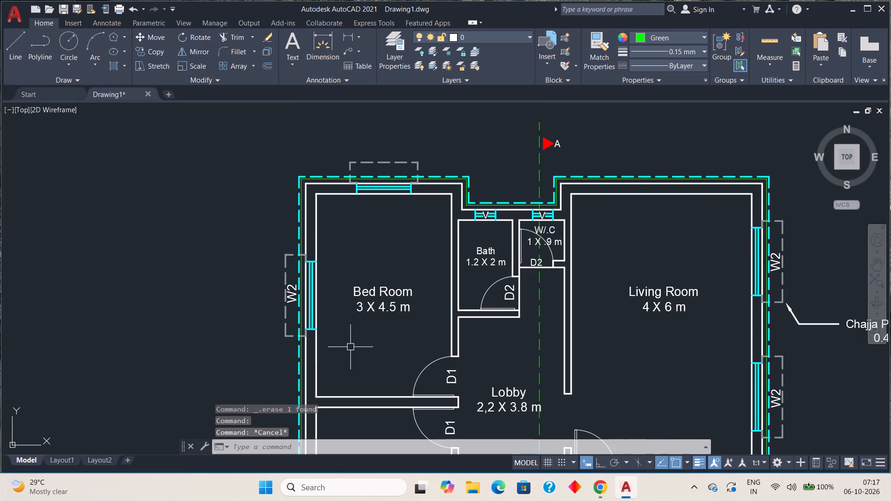
pyautogui.moveTo(350, 347); pyautogui.dragTo(307, 228, button='middle')
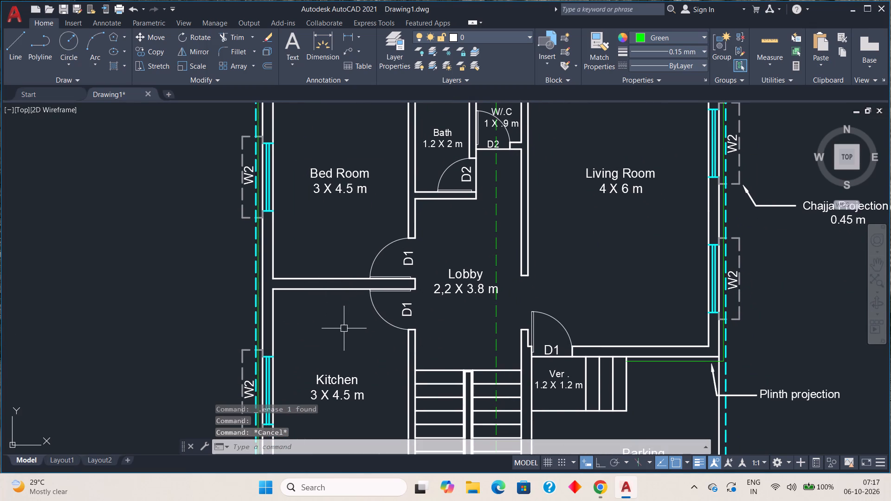
pyautogui.moveTo(340, 328); pyautogui.dragTo(333, 250, button='middle')
pyautogui.moveTo(341, 365); pyautogui.dragTo(343, 260, button='middle')
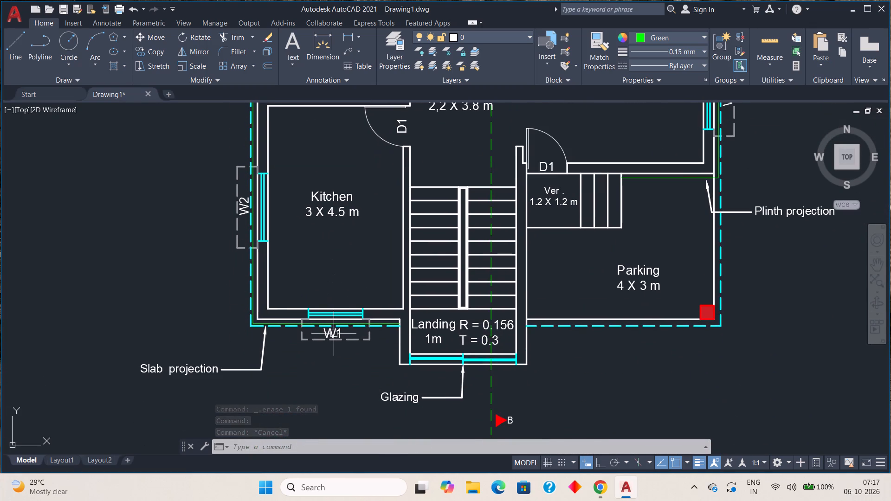
pyautogui.click(333, 329)
pyautogui.click(155, 52)
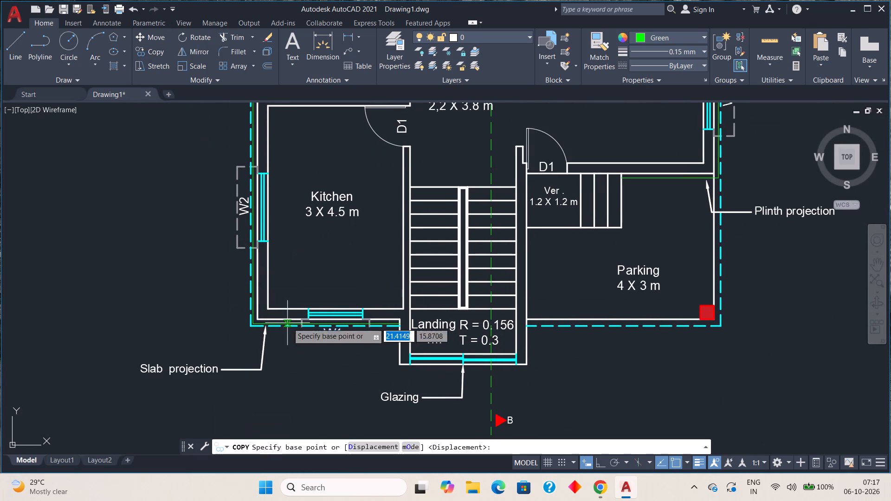
pyautogui.click(336, 334)
pyautogui.moveTo(330, 163); pyautogui.dragTo(327, 354, button='middle')
pyautogui.moveTo(336, 160); pyautogui.dragTo(317, 378, button='middle')
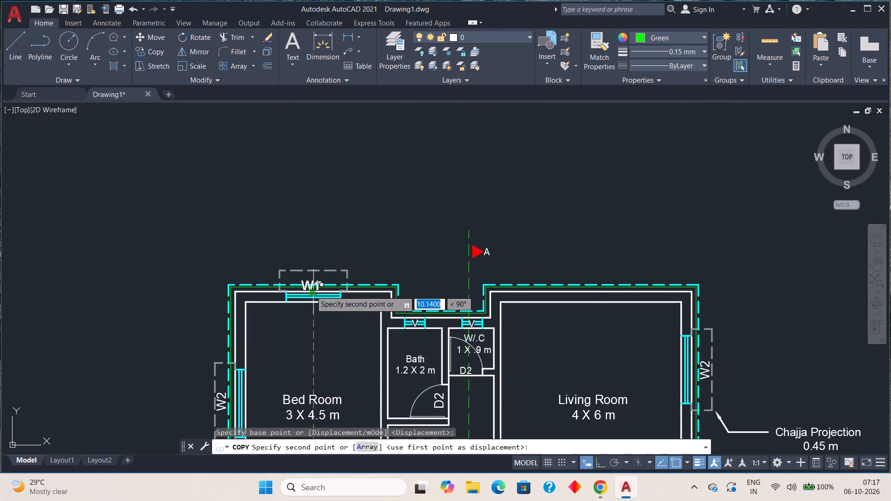
pyautogui.scroll(3, 311, 291)
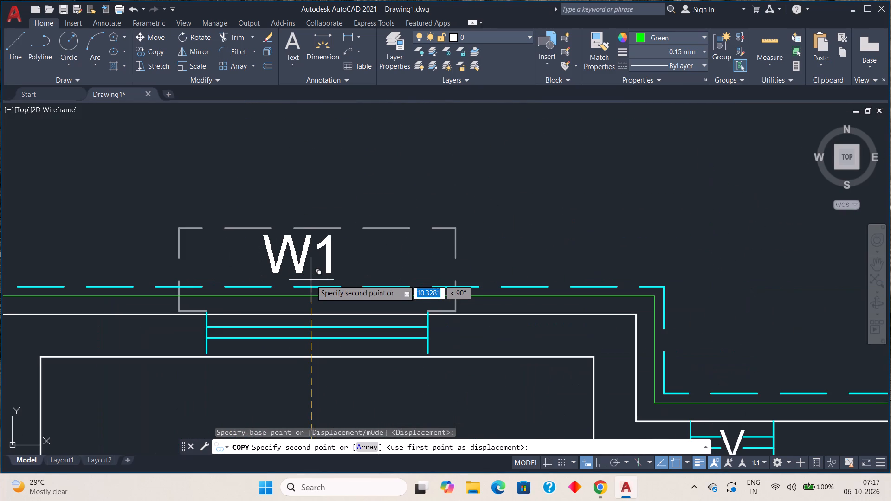
pyautogui.click(314, 282)
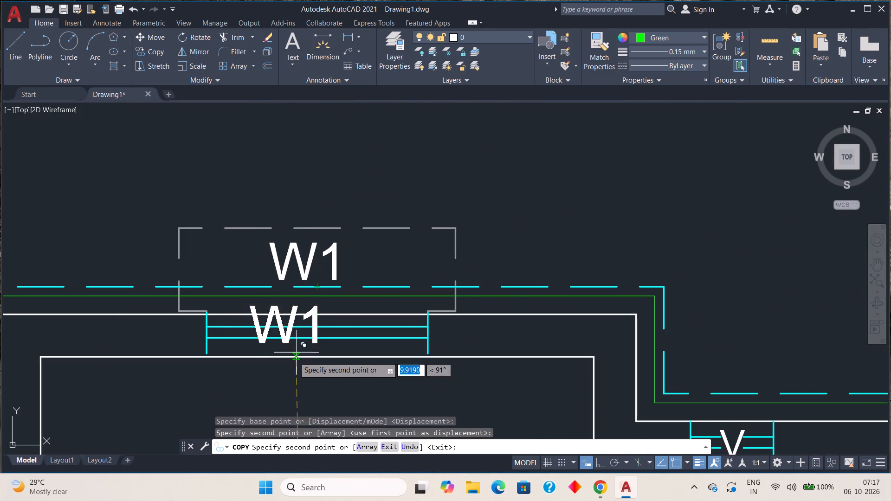
pyautogui.press('Escape')
# Copy the Slab projection leader about 9.7 units due east so its arrow meets the dashed slab line near the Parking's south-east corner.
pyautogui.scroll(-2, 374, 372)
pyautogui.moveTo(372, 381); pyautogui.dragTo(303, 66, button='middle')
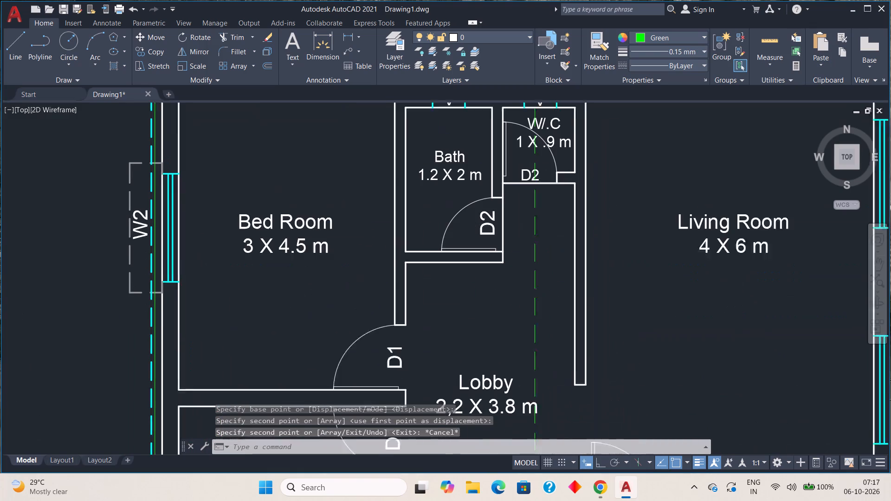
pyautogui.moveTo(448, 157); pyautogui.dragTo(361, 215, button='middle')
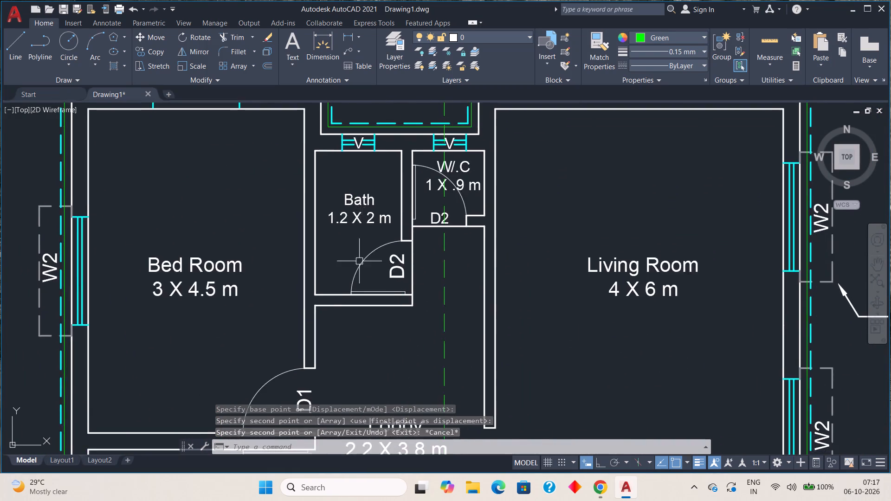
pyautogui.scroll(-1, 362, 273)
pyautogui.moveTo(383, 319); pyautogui.dragTo(368, 184, button='middle')
pyautogui.moveTo(361, 302); pyautogui.dragTo(385, 99, button='middle')
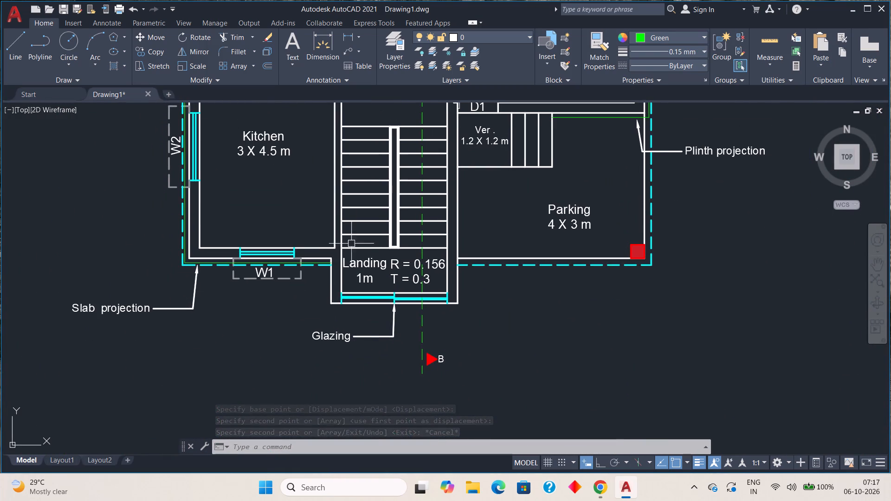
pyautogui.moveTo(354, 287); pyautogui.dragTo(350, 244, button='middle')
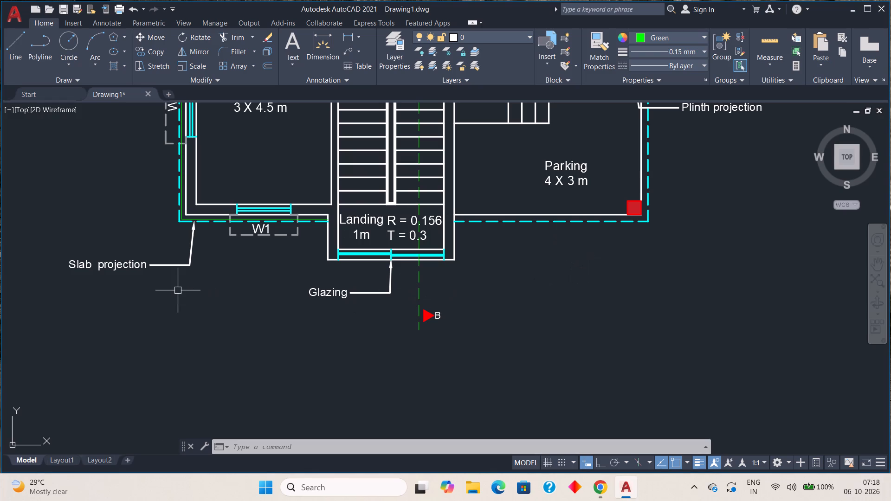
pyautogui.click(168, 265)
pyautogui.click(161, 53)
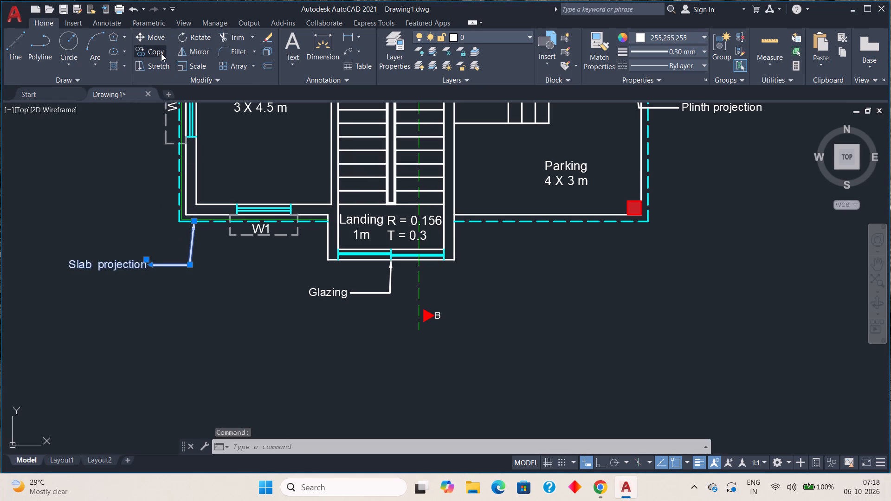
pyautogui.click(191, 268)
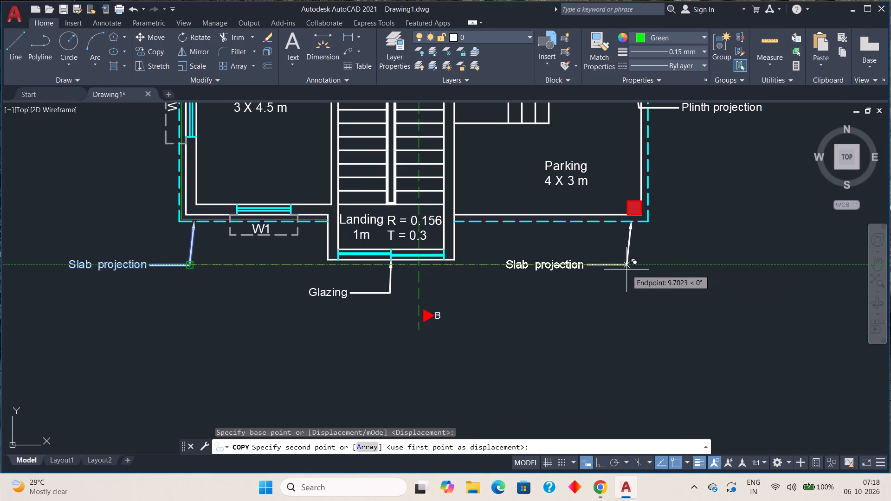
pyautogui.click(626, 270)
pyautogui.press('Escape')
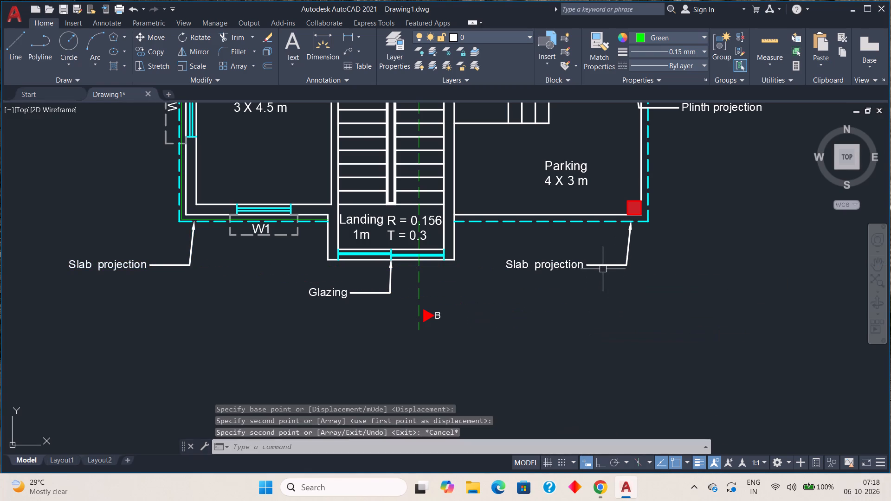
# Move the copied Slab projection leader's text about 1.96 units east, to the east side of its arrow.
pyautogui.click(603, 266)
pyautogui.click(582, 261)
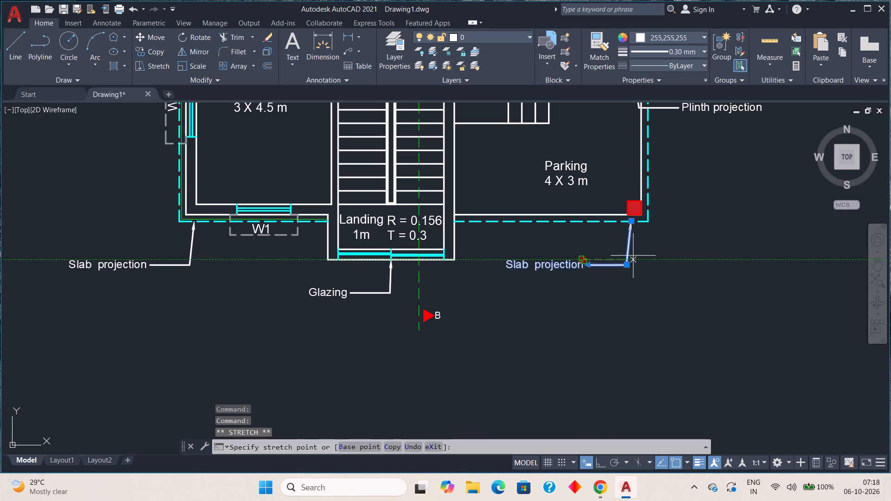
pyautogui.click(671, 263)
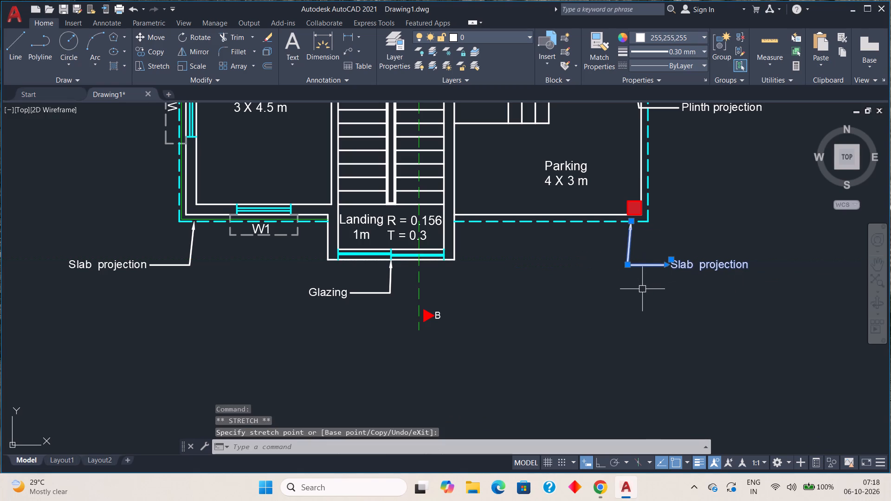
pyautogui.press('Escape')
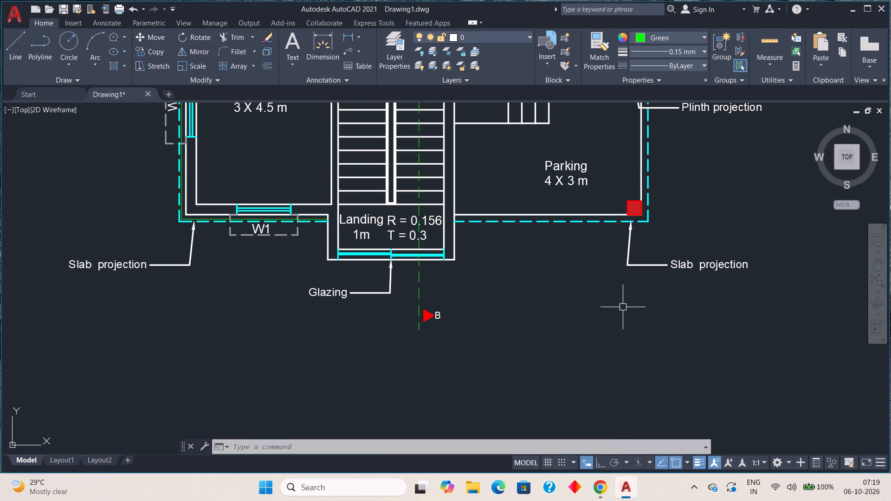
# Copy the D1 label from the Living Room door by the verandah into the wall opening between the Lobby and the Living Room.
pyautogui.scroll(-1, 595, 297)
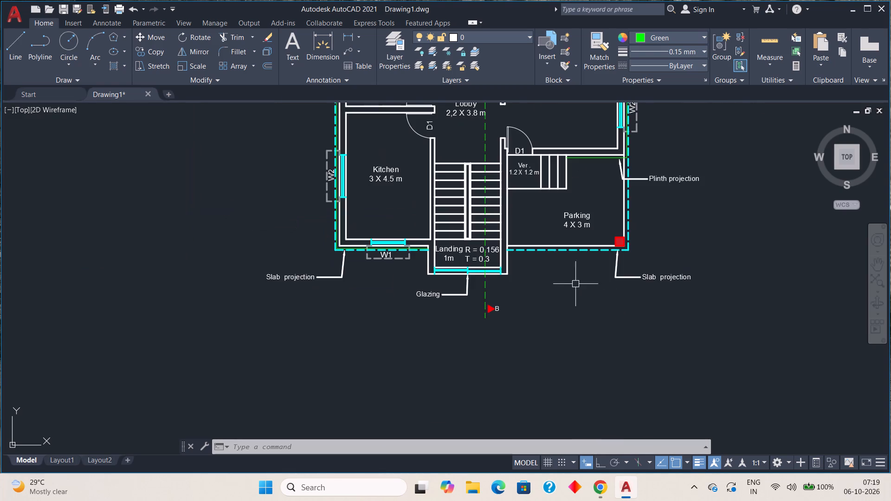
pyautogui.scroll(-1, 569, 279)
pyautogui.moveTo(564, 293); pyautogui.dragTo(536, 359, button='middle')
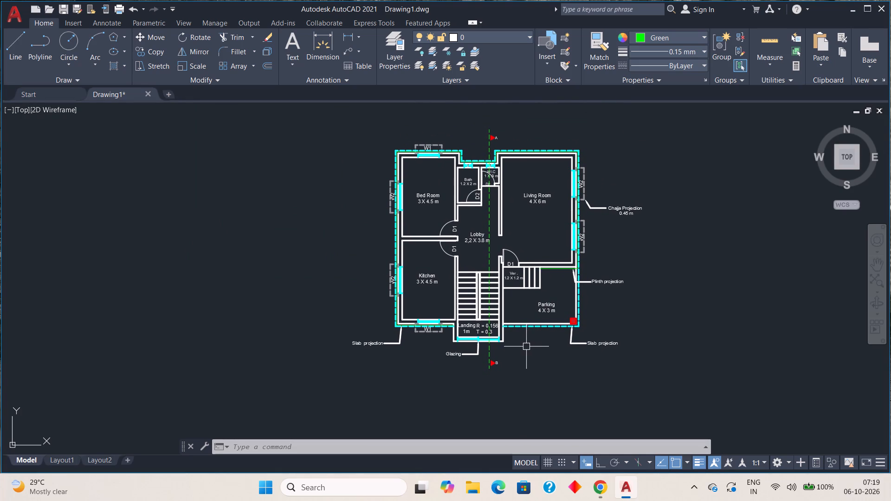
pyautogui.moveTo(496, 250); pyautogui.dragTo(493, 269, button='middle')
pyautogui.scroll(2, 495, 266)
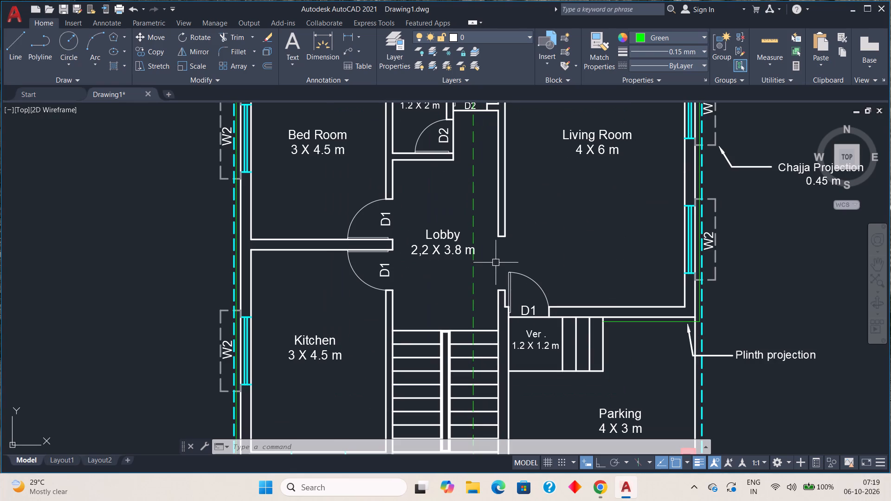
pyautogui.click(524, 309)
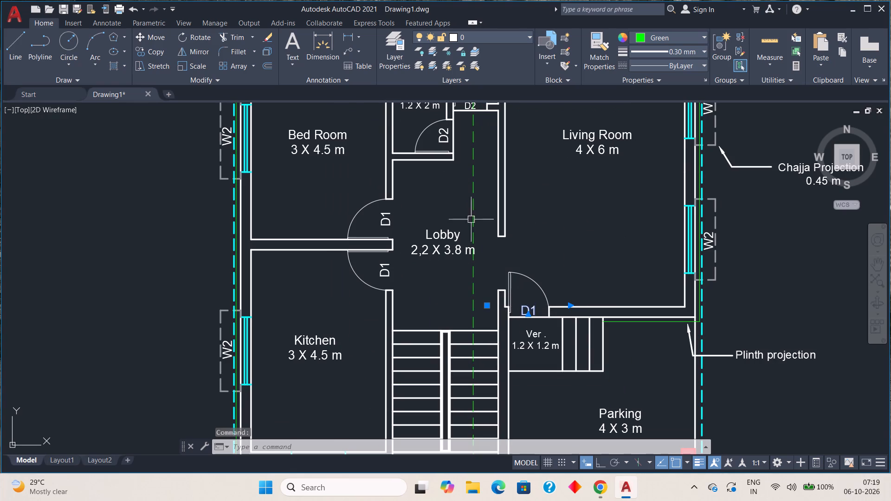
pyautogui.click(155, 49)
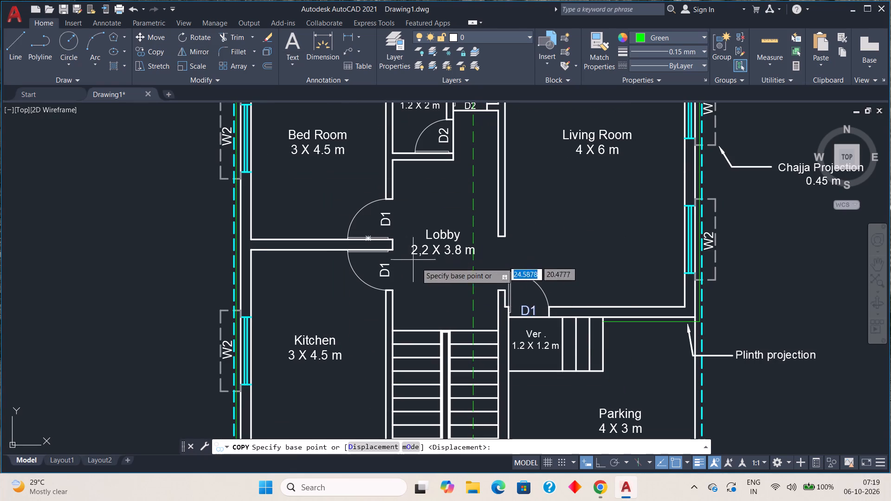
pyautogui.click(523, 307)
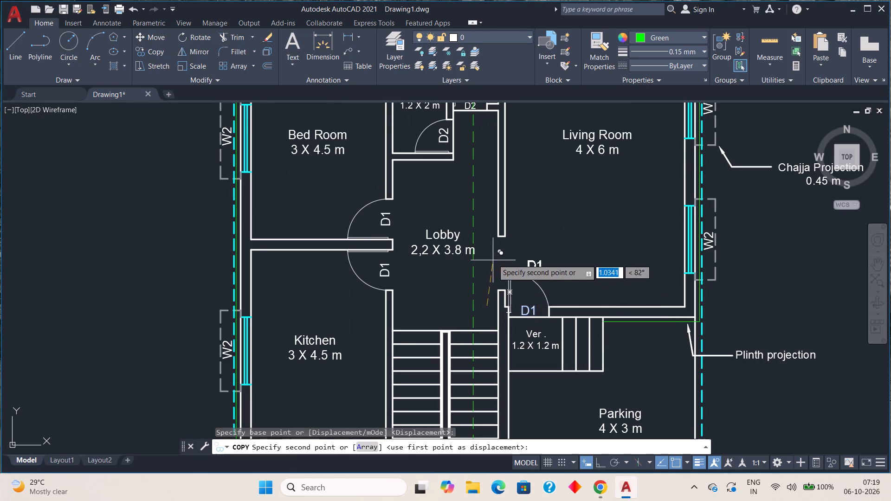
pyautogui.click(460, 250)
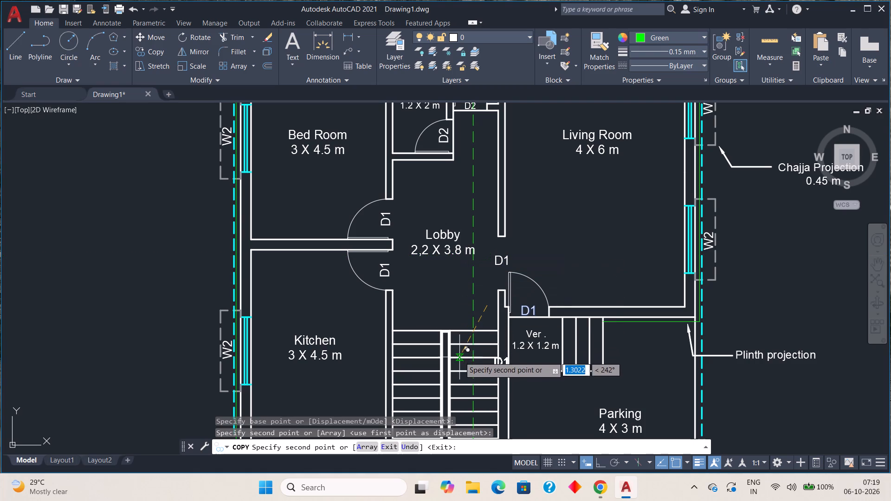
# Change the copied D1 label in the wall opening between the Lobby and the Living Room to OP.
pyautogui.press('Escape')
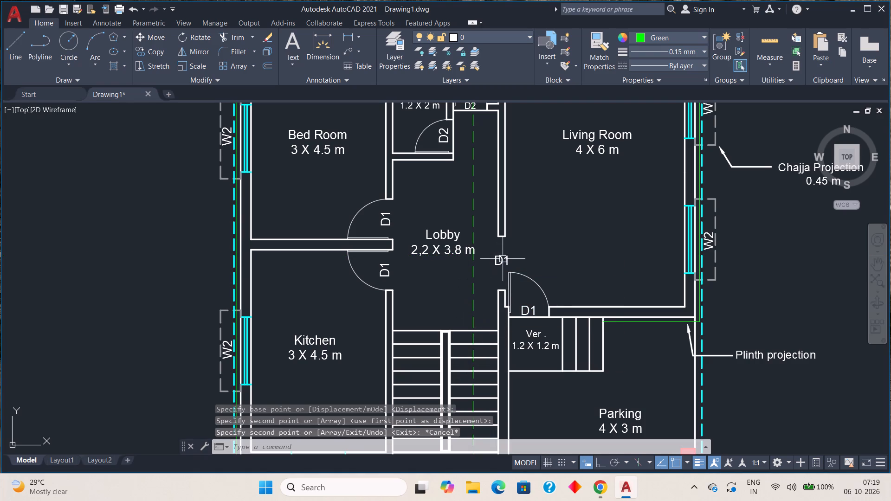
pyautogui.doubleClick(503, 259)
pyautogui.click(519, 260)
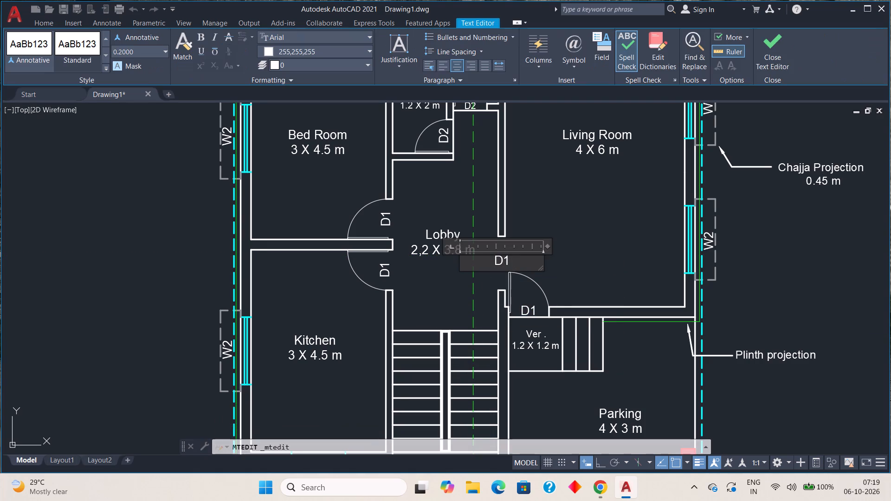
pyautogui.press('BackSpace')
pyautogui.press('BackSpace')
pyautogui.press('BackSpace')
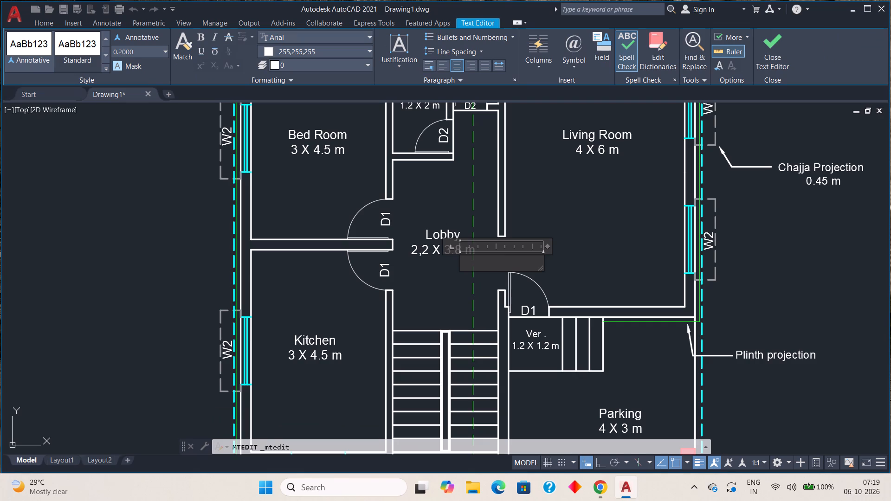
pyautogui.press('o')
pyautogui.press('p')
pyautogui.press('p')
pyautogui.click(602, 258)
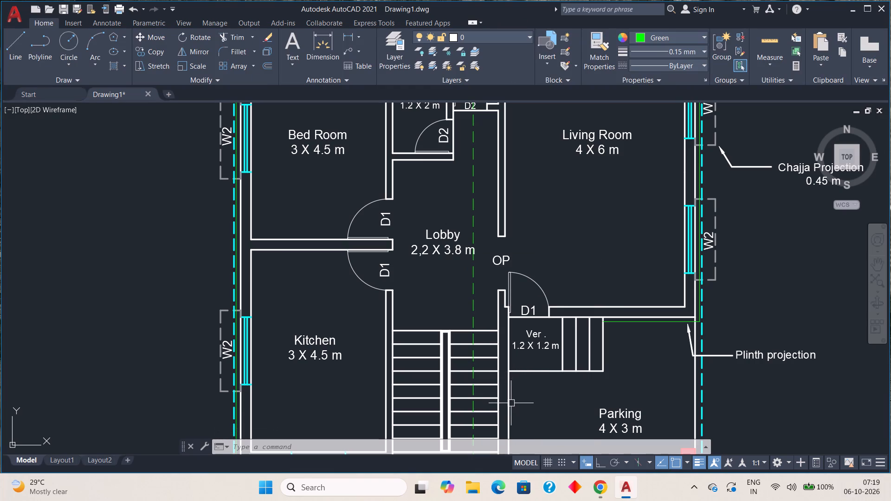
# Start a new multileader annotation at the staircase south of the Lobby.
pyautogui.moveTo(465, 173); pyautogui.dragTo(465, 324, button='middle')
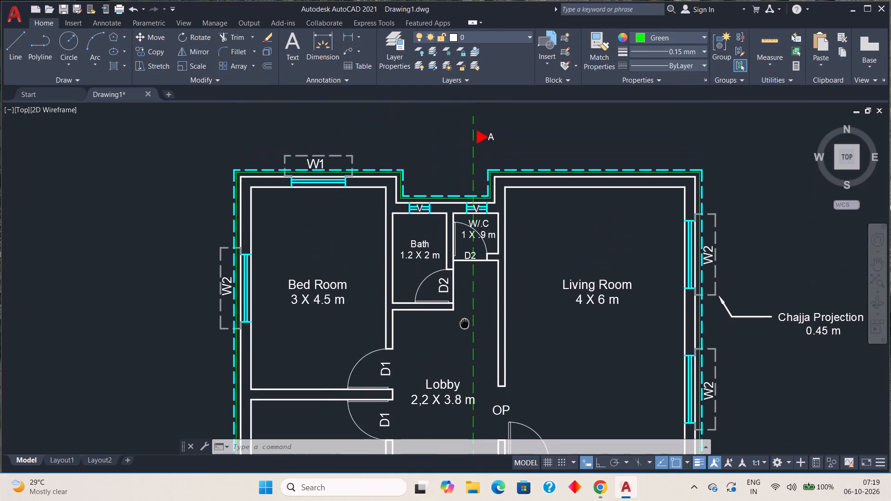
pyautogui.moveTo(465, 324); pyautogui.dragTo(463, 290, button='middle')
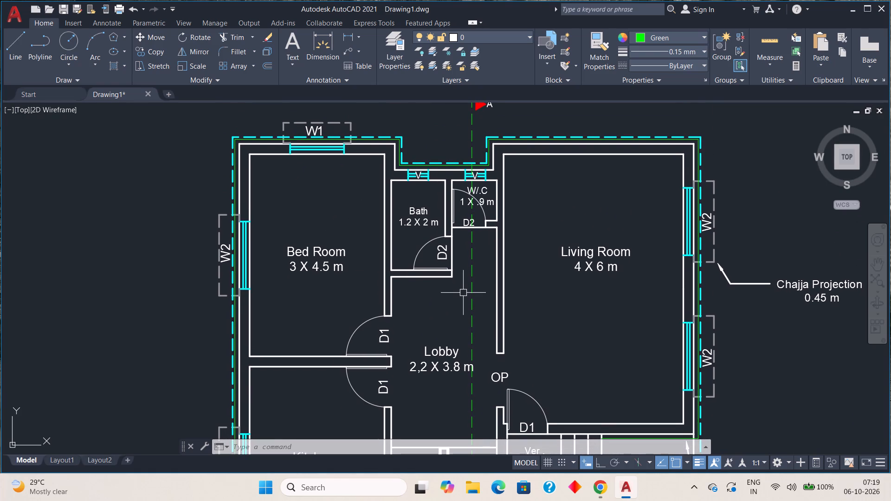
pyautogui.moveTo(472, 302); pyautogui.dragTo(472, 253, button='middle')
pyautogui.moveTo(486, 311); pyautogui.dragTo(479, 222, button='middle')
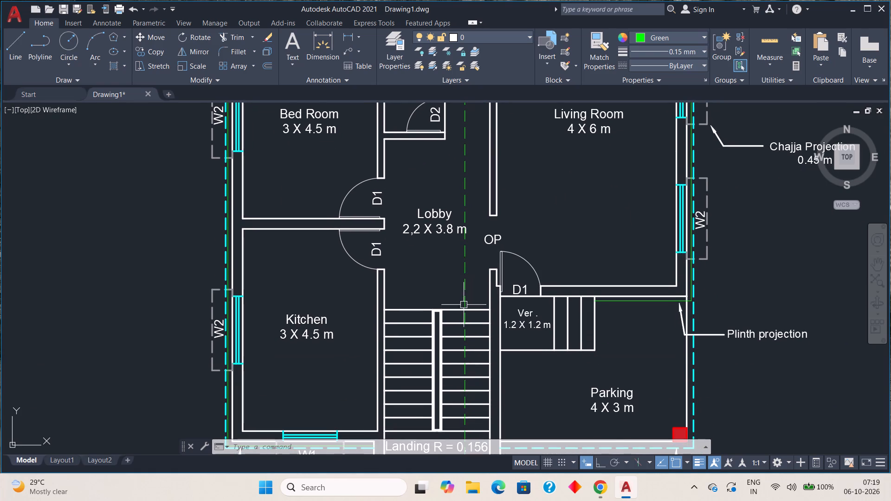
pyautogui.moveTo(464, 277); pyautogui.dragTo(465, 210, button='middle')
pyautogui.scroll(1, 463, 233)
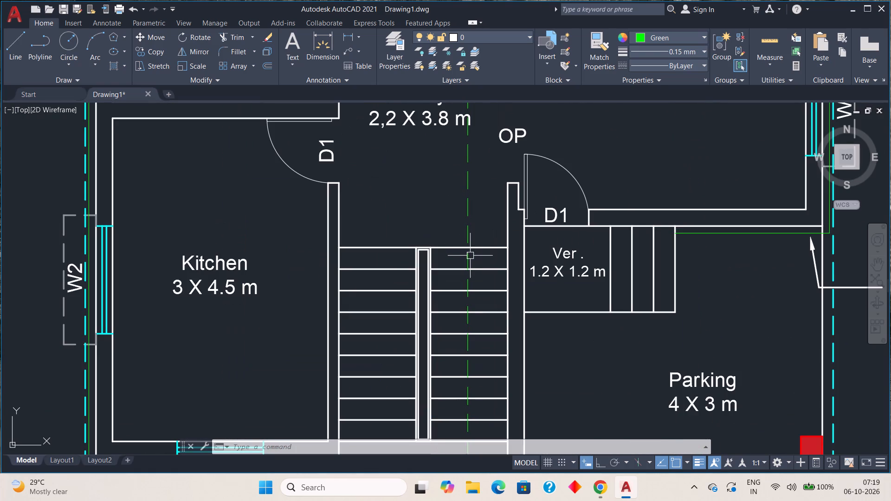
pyautogui.moveTo(482, 253); pyautogui.dragTo(481, 231, button='middle')
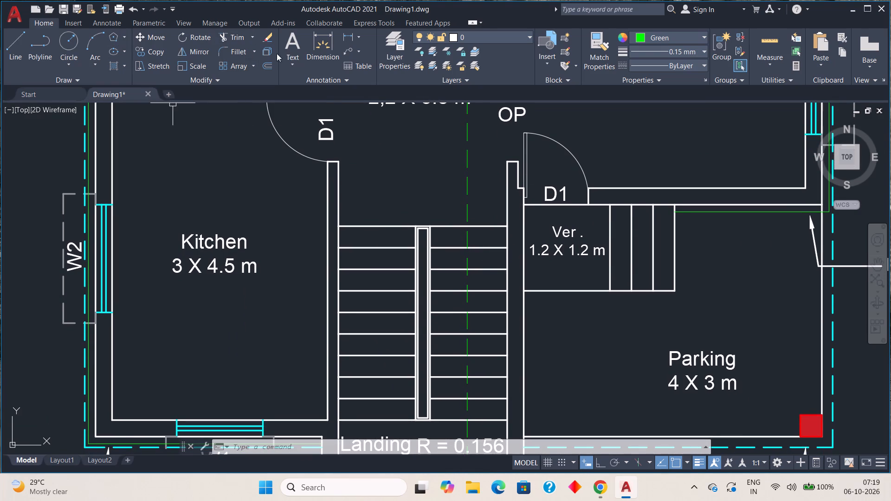
pyautogui.click(360, 48)
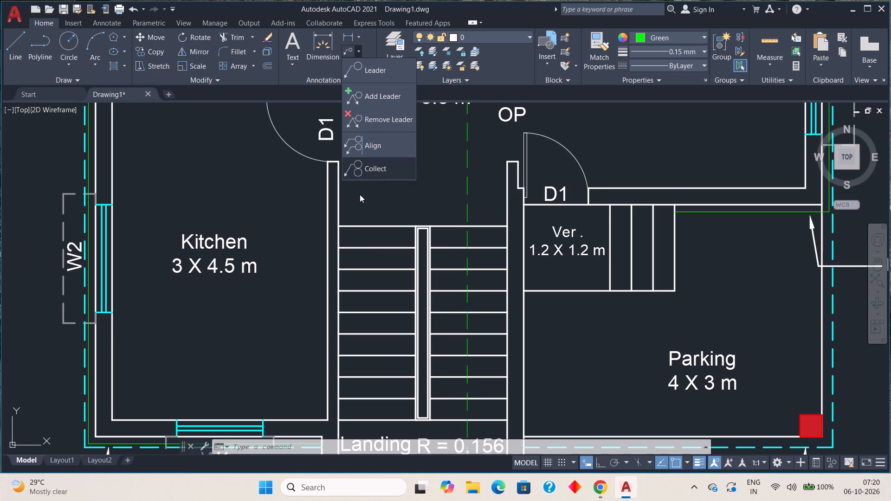
pyautogui.click(366, 65)
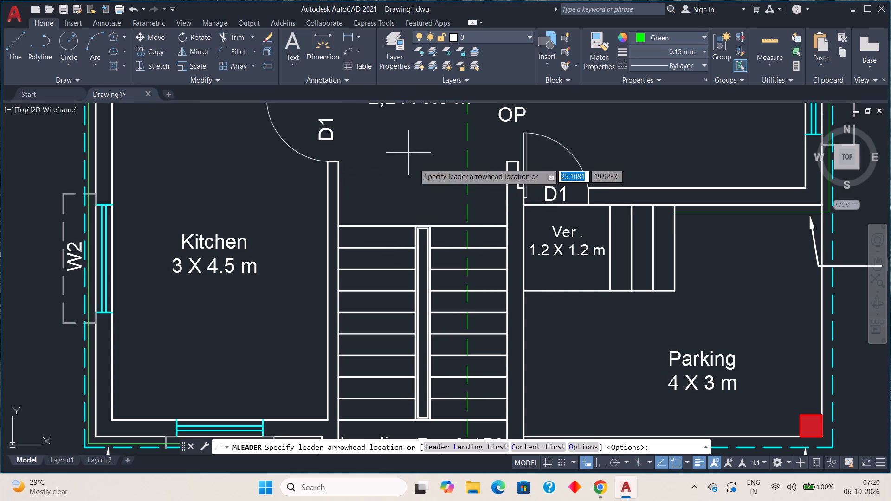
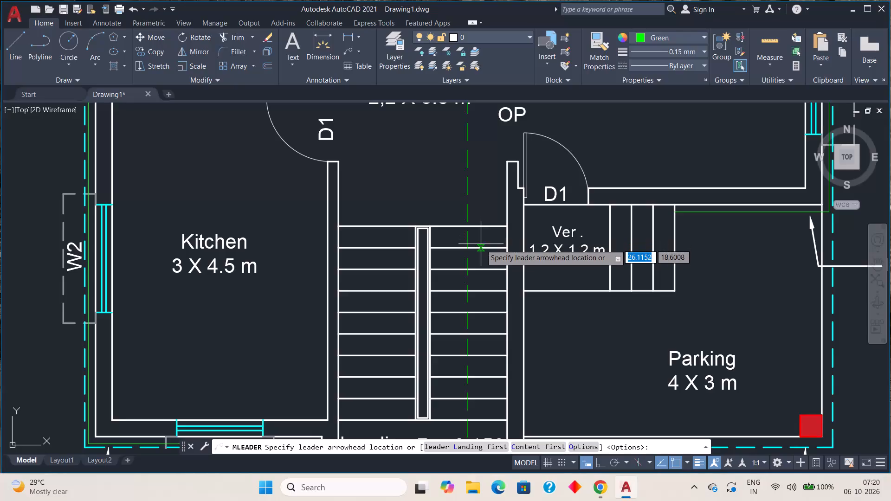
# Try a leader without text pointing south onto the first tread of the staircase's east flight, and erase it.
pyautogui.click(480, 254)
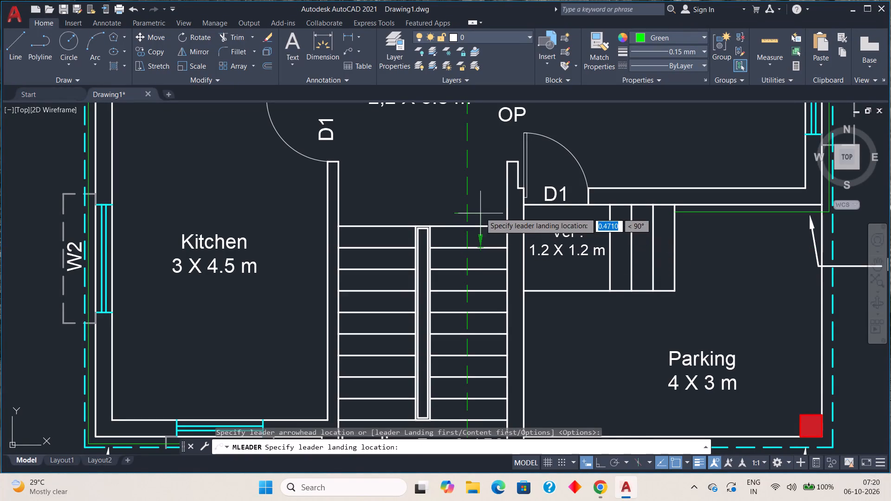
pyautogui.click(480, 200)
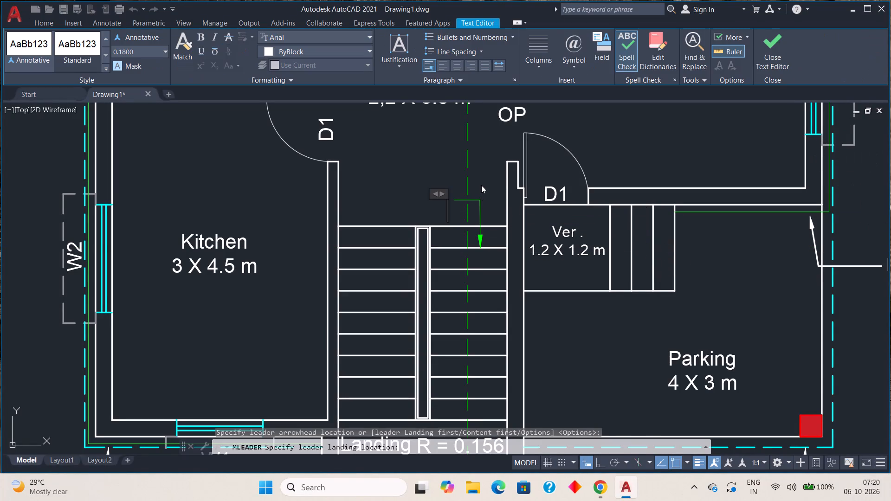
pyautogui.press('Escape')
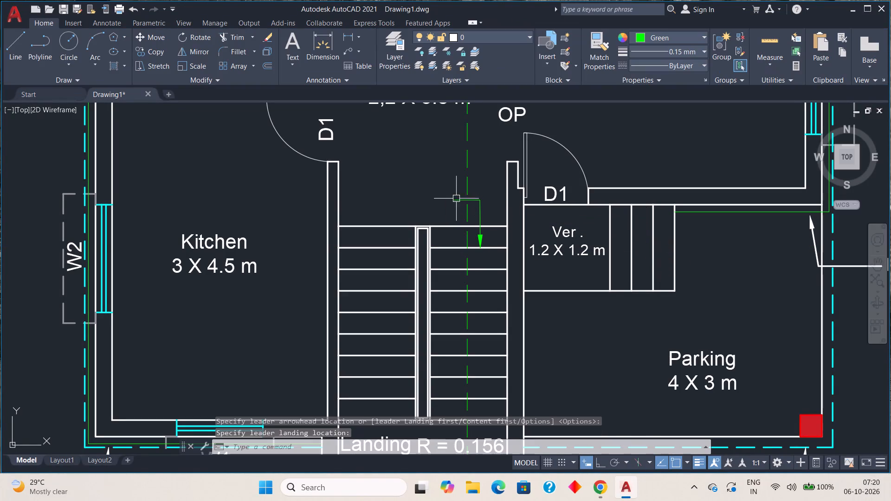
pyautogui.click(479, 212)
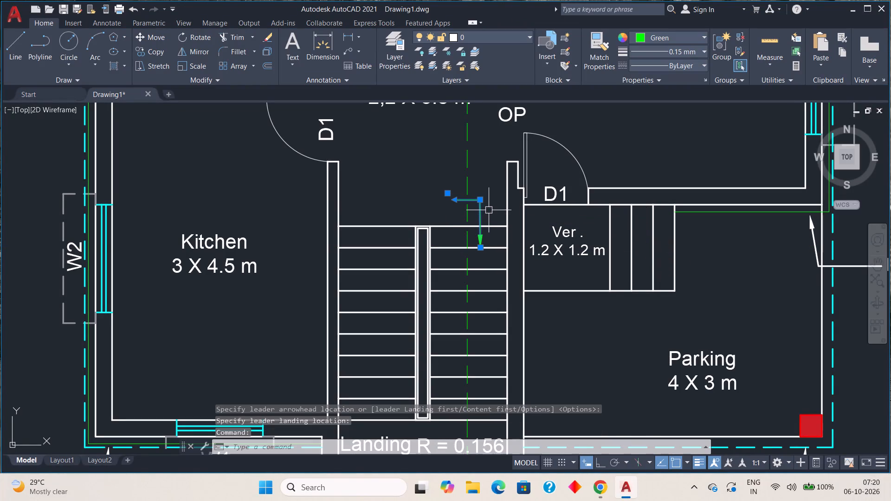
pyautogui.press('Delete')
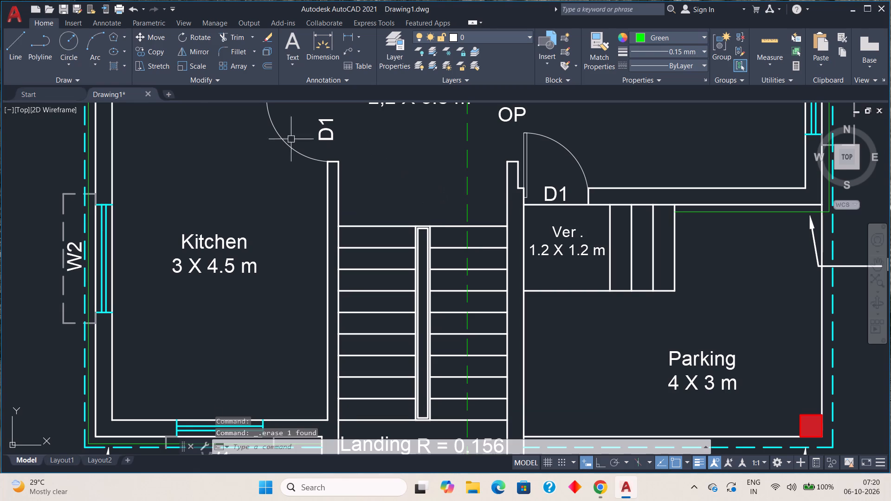
# Draw a south-pointing three-sided polygon inscribed in a circle of radius about 0.13 near the north end of the east stair flight.
pyautogui.click(122, 37)
pyautogui.click(129, 79)
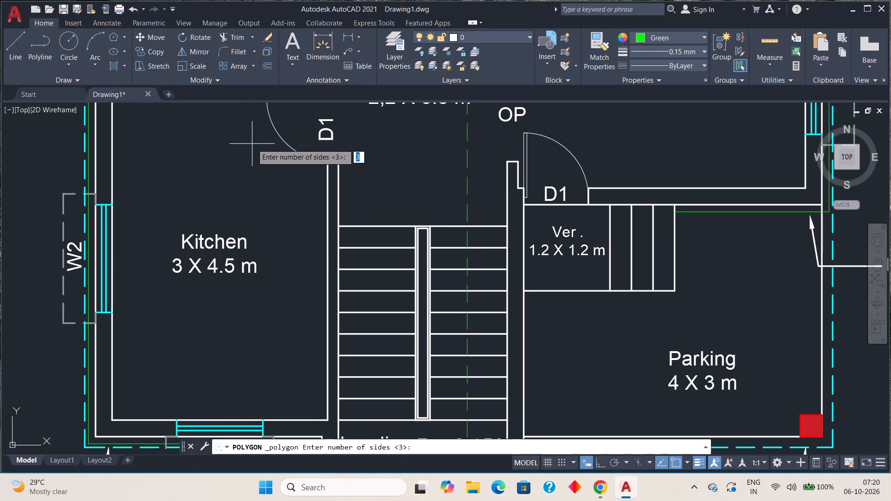
pyautogui.press('3')
pyautogui.press('space')
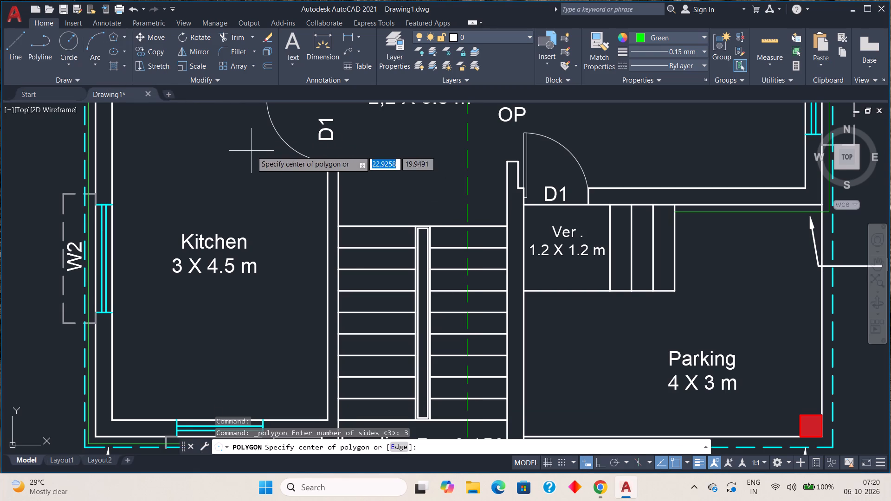
pyautogui.click(481, 254)
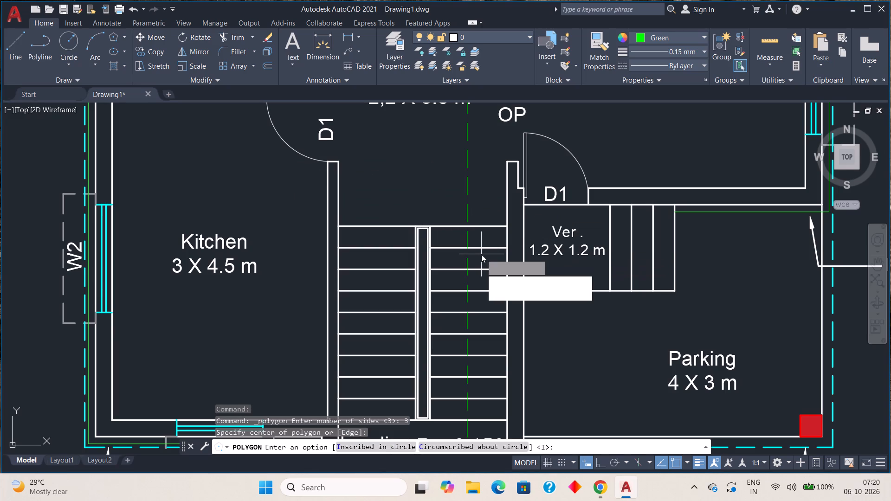
pyautogui.moveTo(507, 277); pyautogui.dragTo(481, 254)
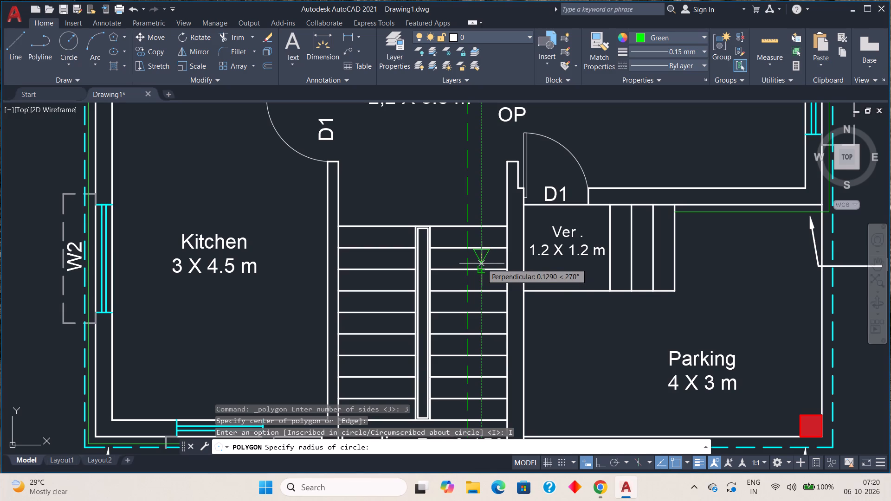
pyautogui.scroll(2, 482, 263)
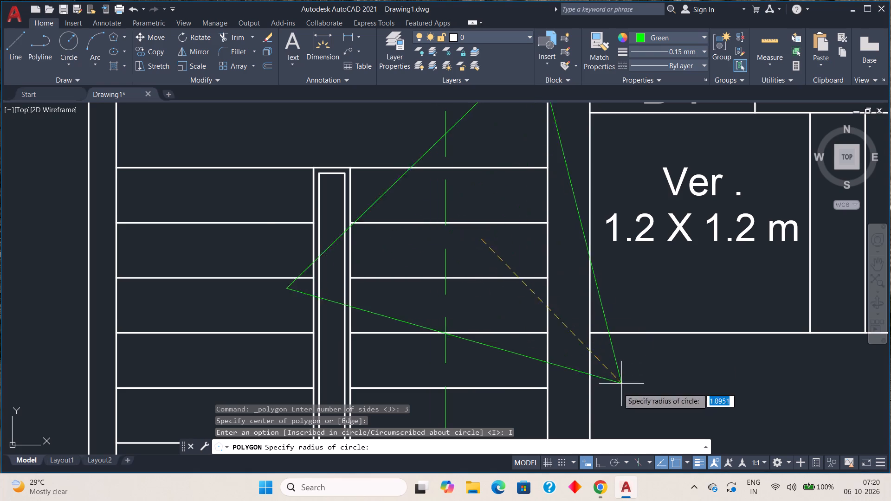
pyautogui.click(594, 456)
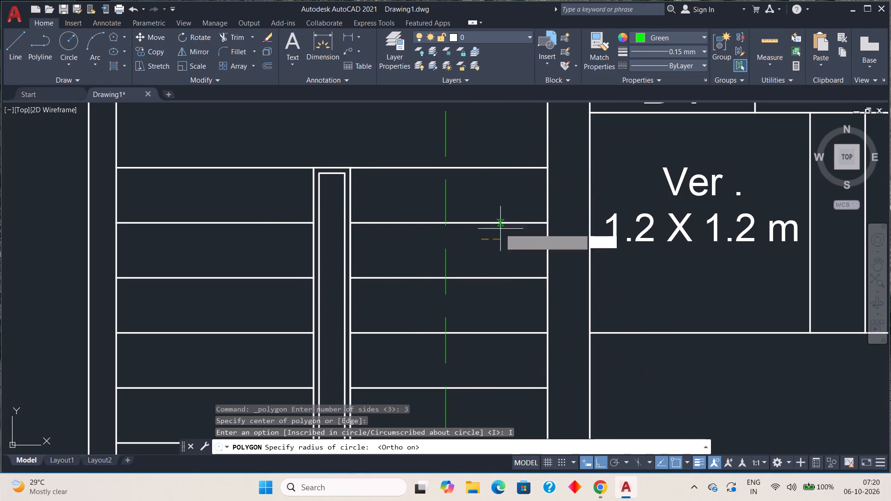
pyautogui.click(484, 263)
pyautogui.press('Escape')
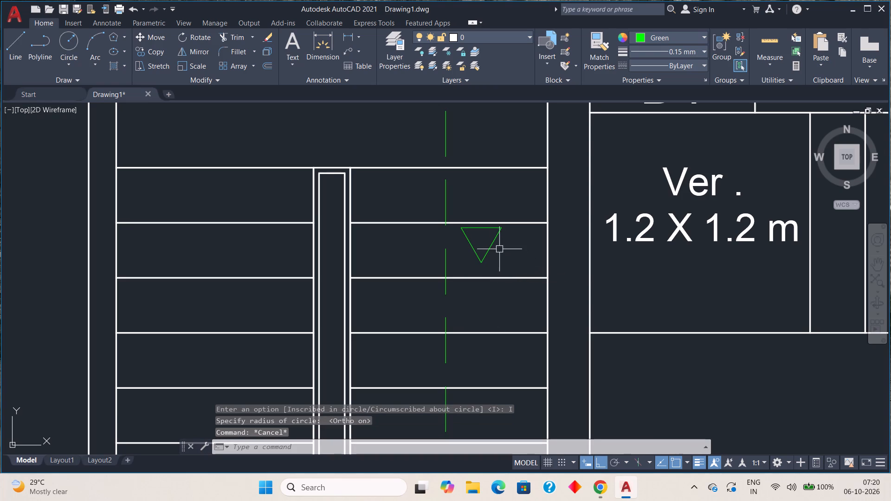
# Move the triangle about 0.16 units northeast, using its south tip as the base point.
pyautogui.click(488, 246)
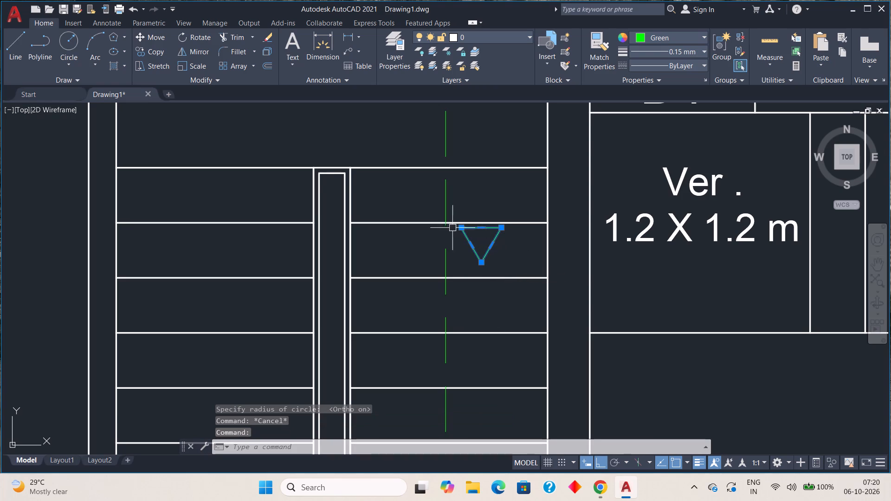
pyautogui.click(149, 32)
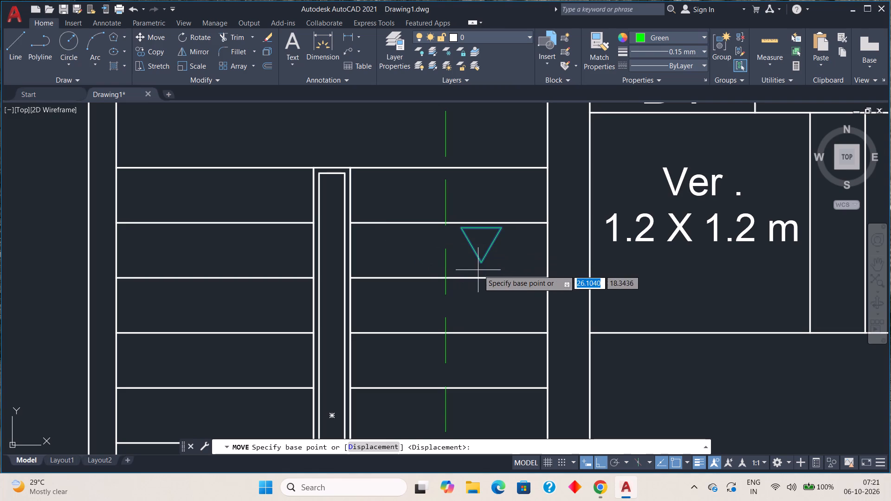
pyautogui.click(481, 262)
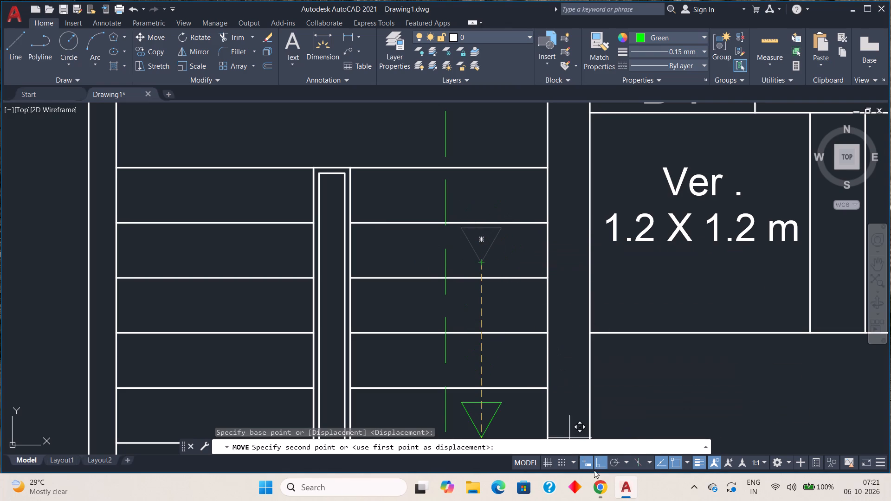
pyautogui.click(604, 457)
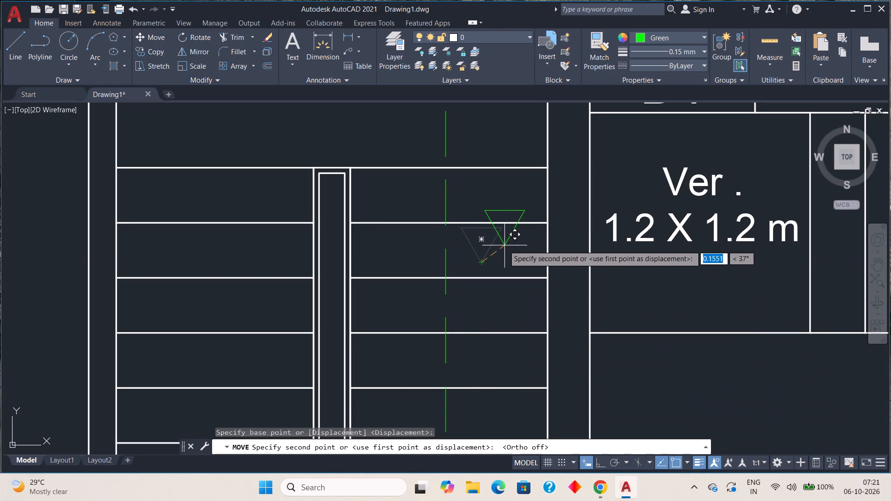
pyautogui.click(505, 244)
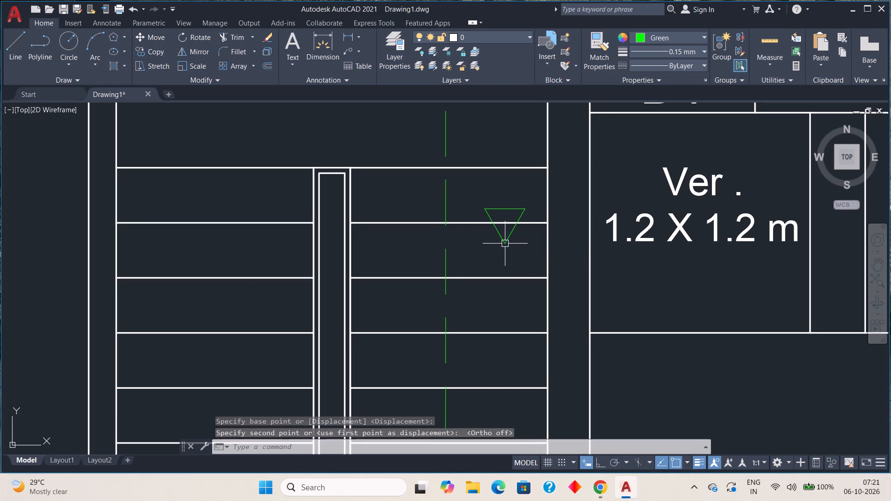
pyautogui.press('Escape')
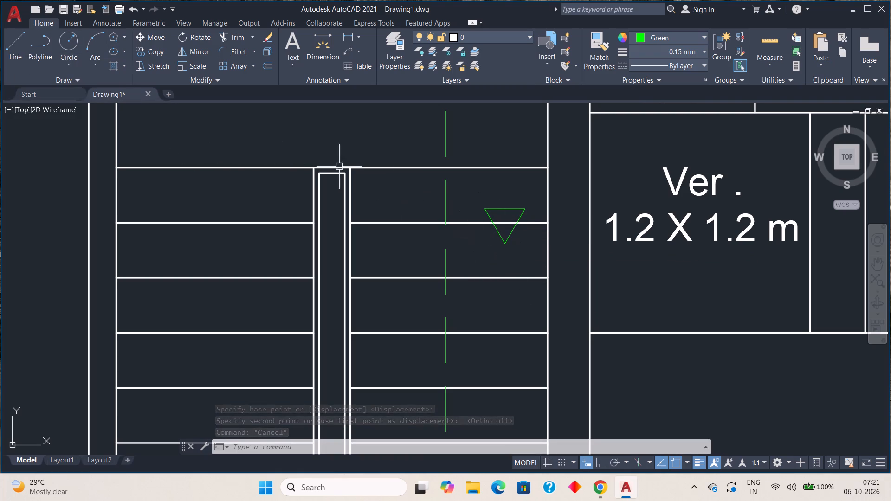
# Draw a 0.35 mm lineweight line about 0.35 units long, straight north from the midpoint of the triangle's north edge.
pyautogui.click(13, 44)
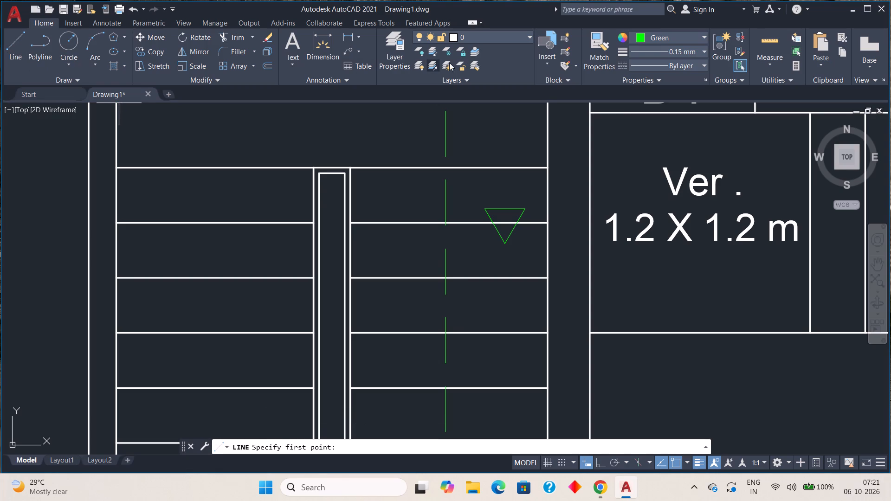
pyautogui.click(701, 50)
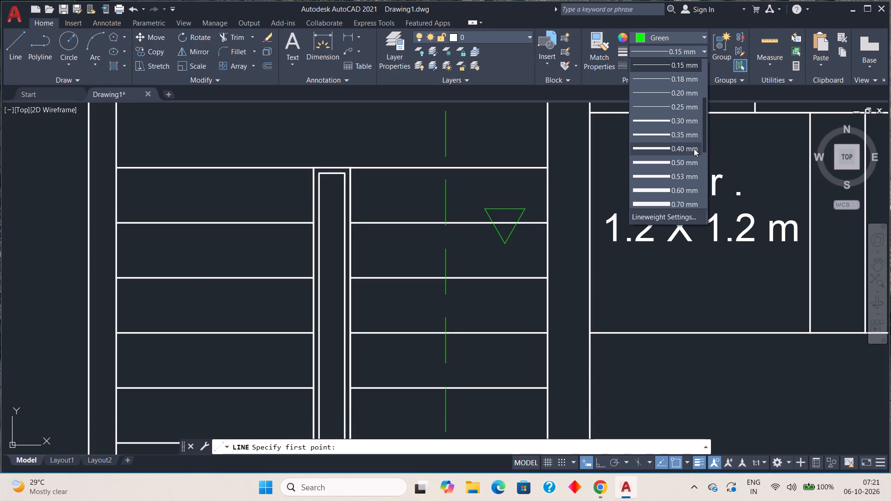
pyautogui.click(691, 138)
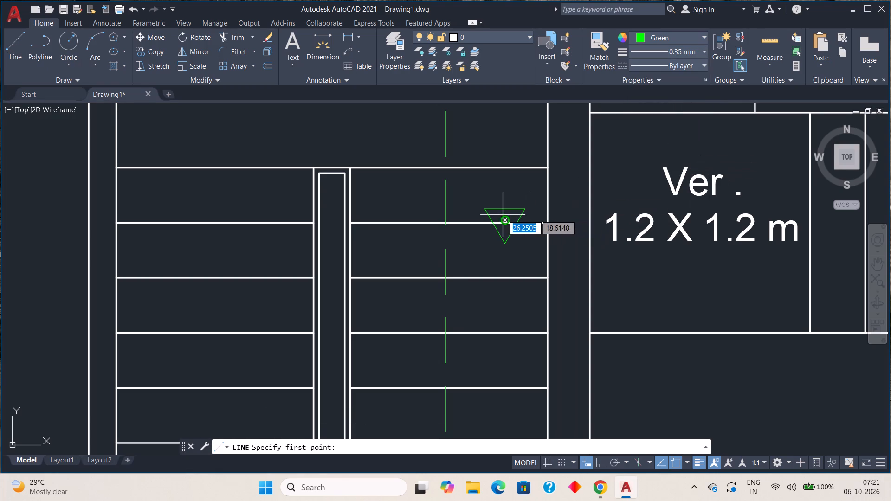
pyautogui.click(502, 206)
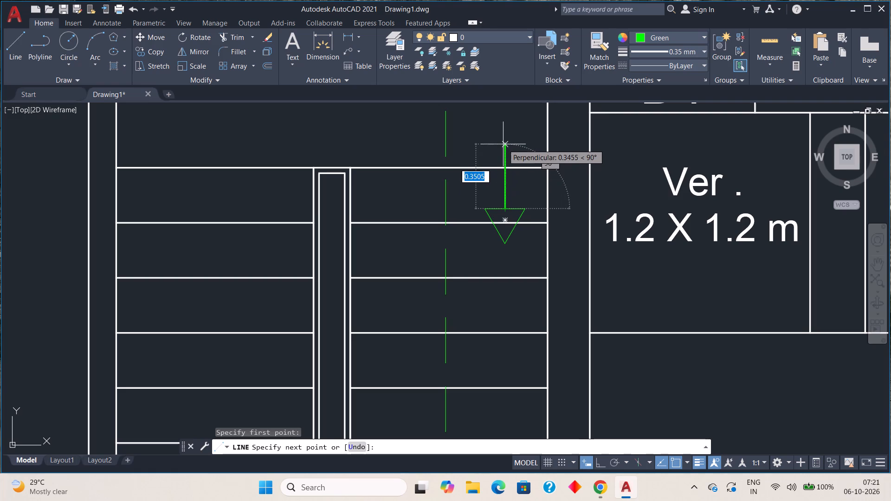
pyautogui.doubleClick(503, 144)
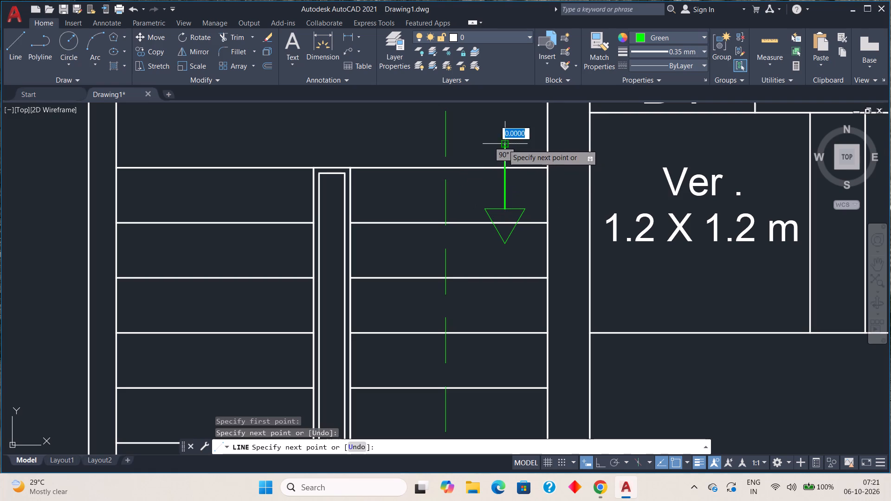
pyautogui.press('Escape')
# Change the stair arrow's shaft line to colour 237,31,36 and its triangular head to Red.
pyautogui.click(506, 183)
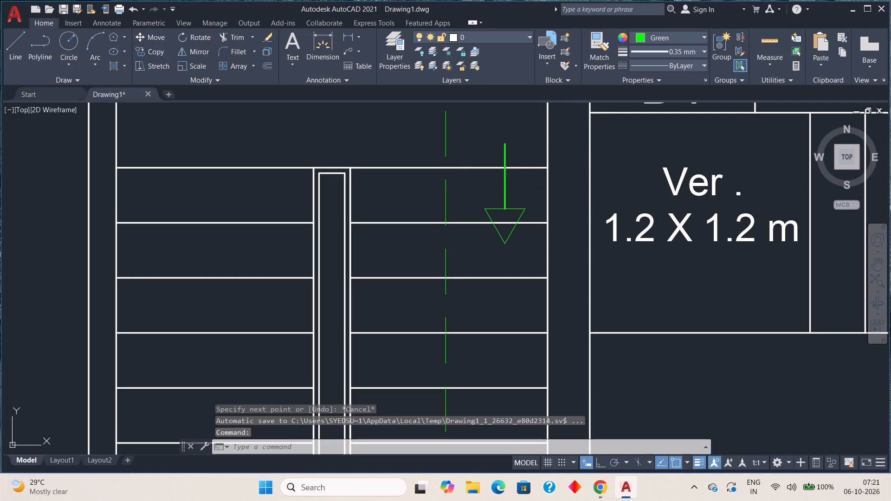
pyautogui.click(703, 33)
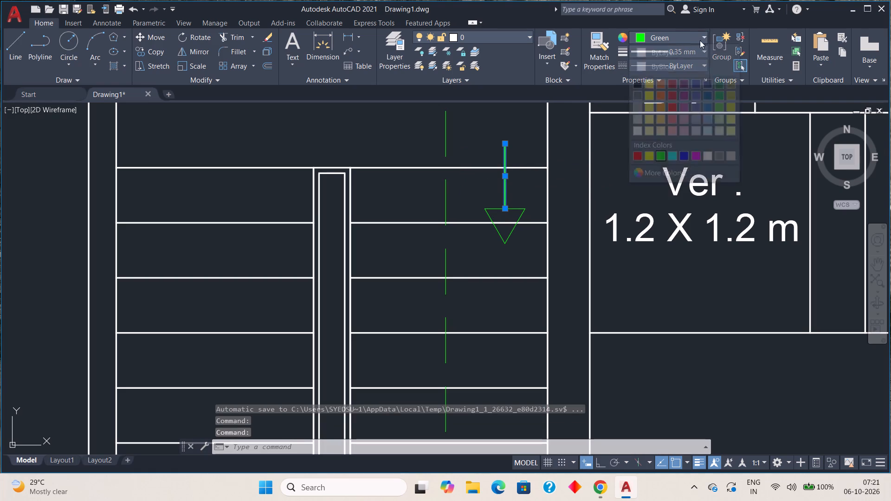
pyautogui.click(672, 104)
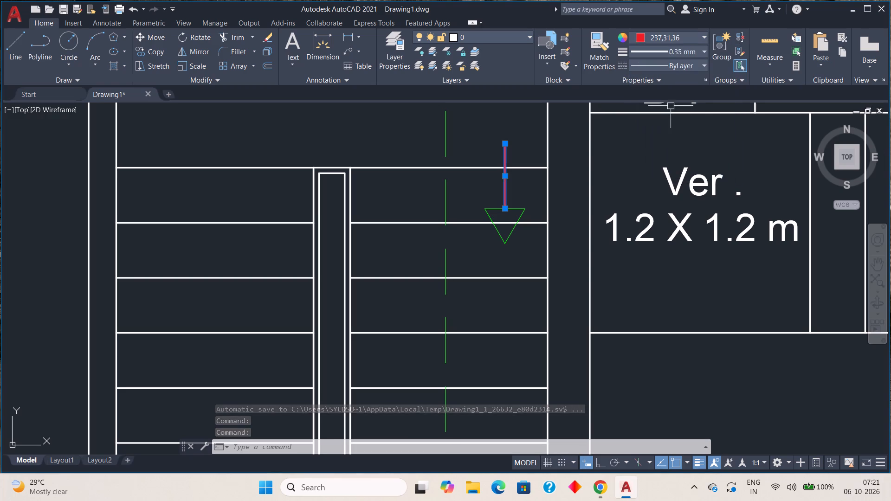
pyautogui.press('Escape')
pyautogui.click(511, 232)
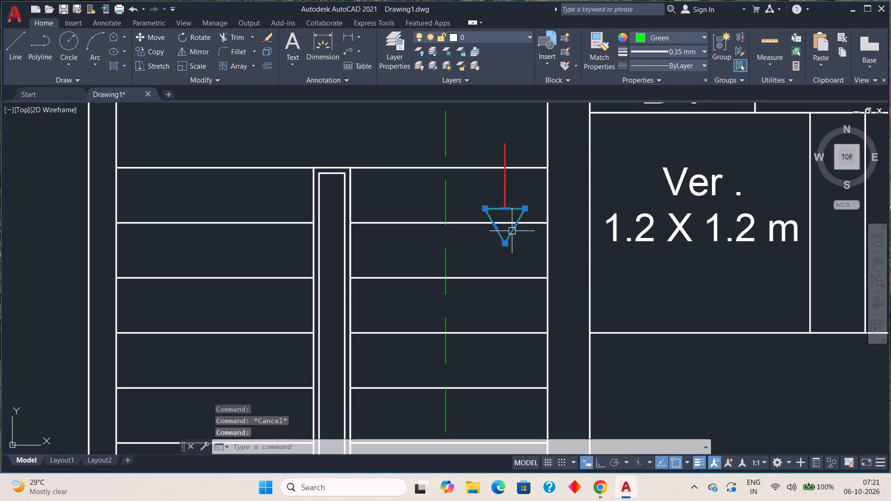
pyautogui.click(701, 32)
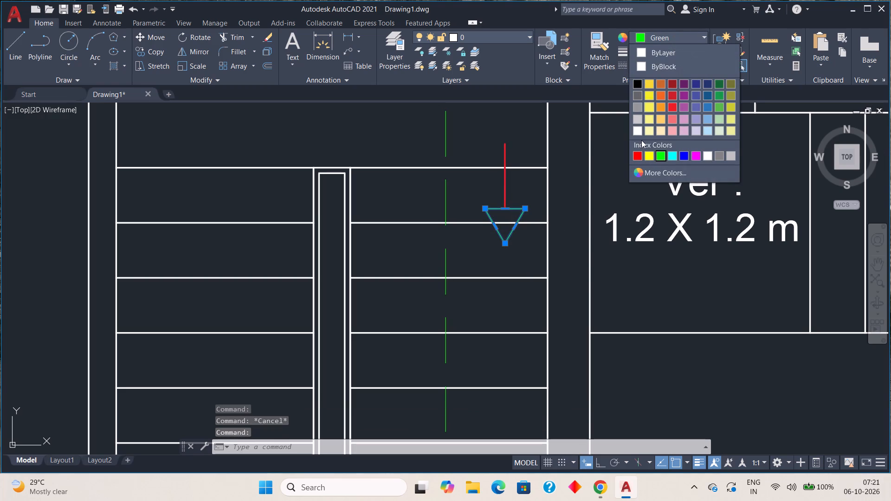
pyautogui.click(641, 153)
pyautogui.press('Escape')
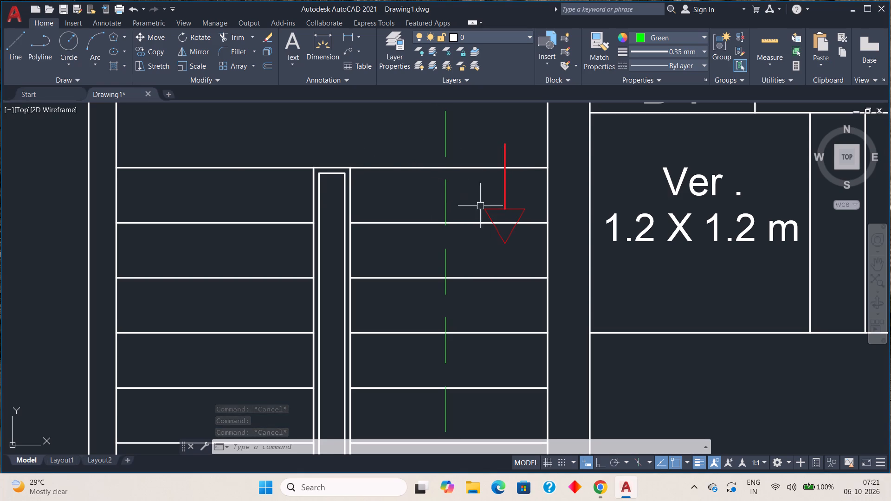
# Fill the triangular arrowhead with a solid Red hatch on both sides of the tread line crossing it.
pyautogui.press('h')
pyautogui.press('space')
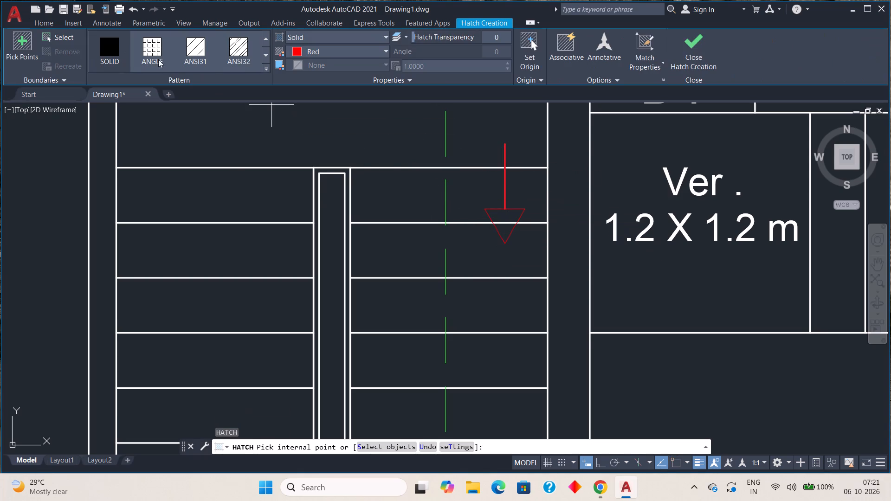
pyautogui.click(386, 49)
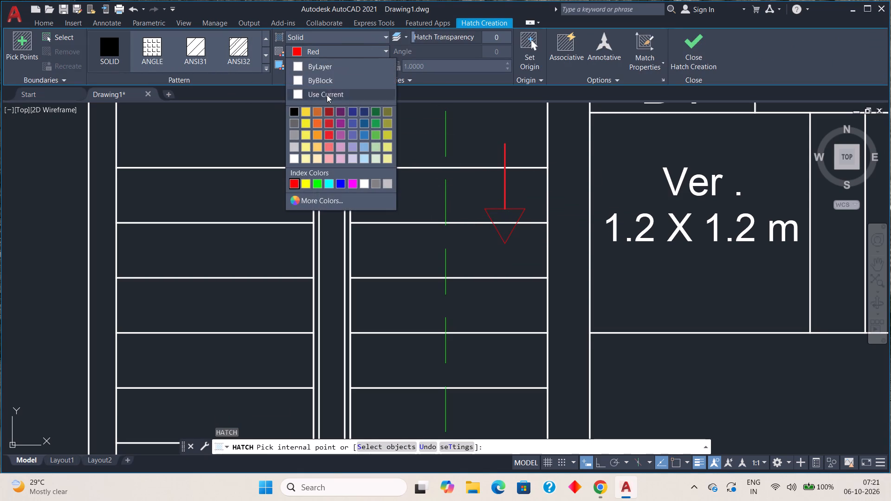
pyautogui.click(293, 186)
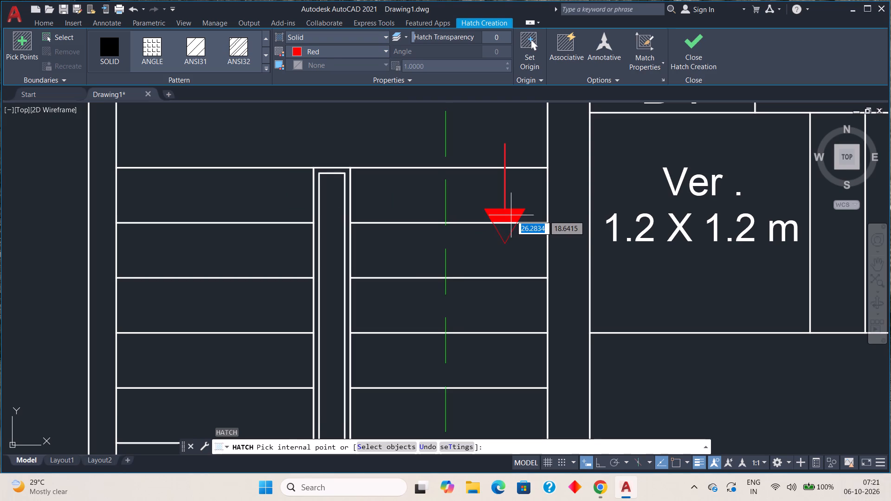
pyautogui.click(511, 215)
pyautogui.click(507, 227)
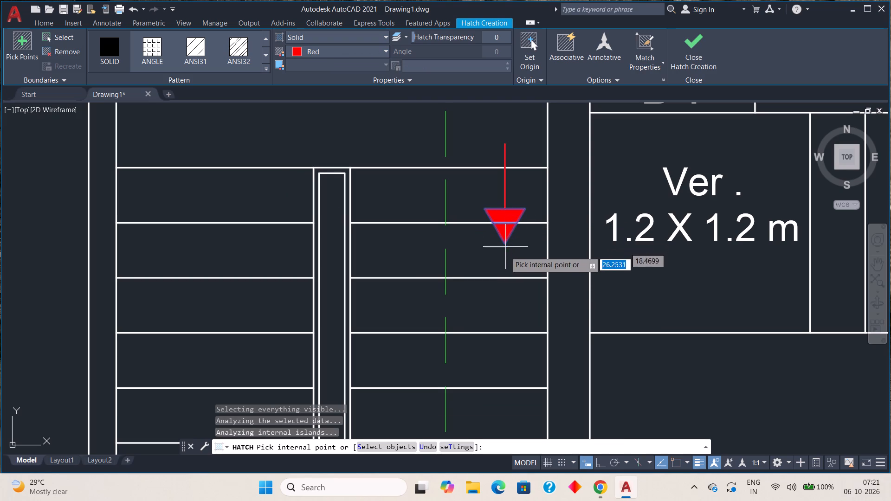
pyautogui.press('Escape')
pyautogui.press('Escape')
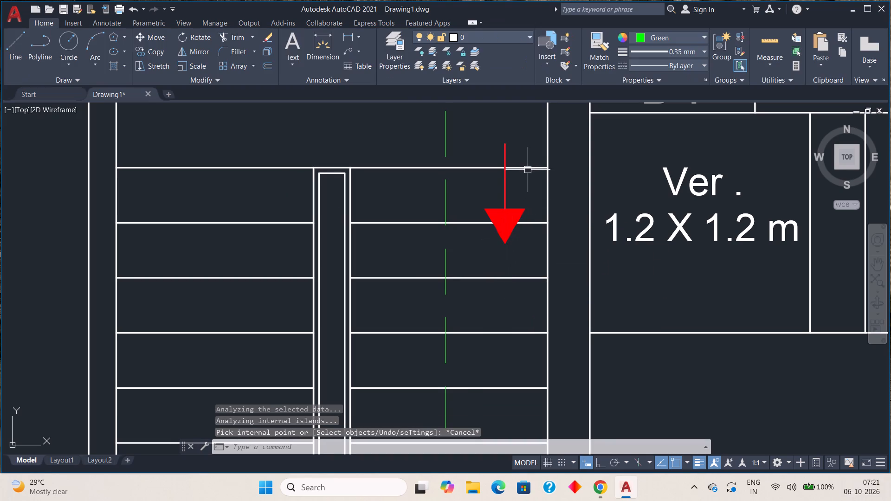
pyautogui.scroll(-1, 518, 191)
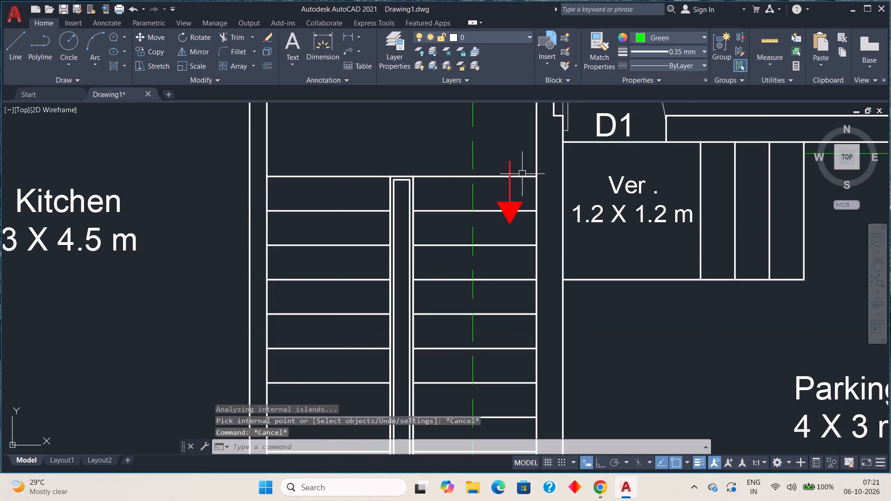
# Copy the W/C door's D2 label to just above the red stair arrow's shaft, beside the Lobby's east wall.
pyautogui.scroll(-1, 522, 173)
pyautogui.moveTo(513, 149); pyautogui.dragTo(501, 205, button='middle')
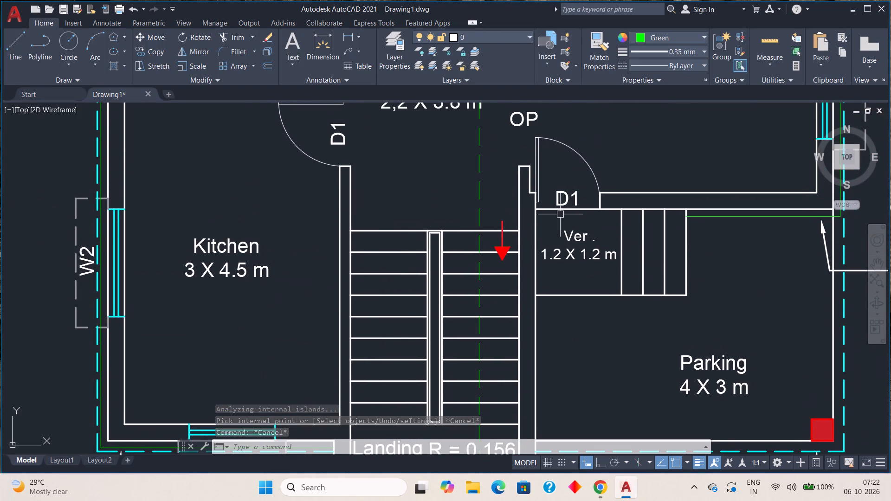
pyautogui.scroll(-1, 502, 174)
pyautogui.moveTo(452, 171); pyautogui.dragTo(433, 257, button='middle')
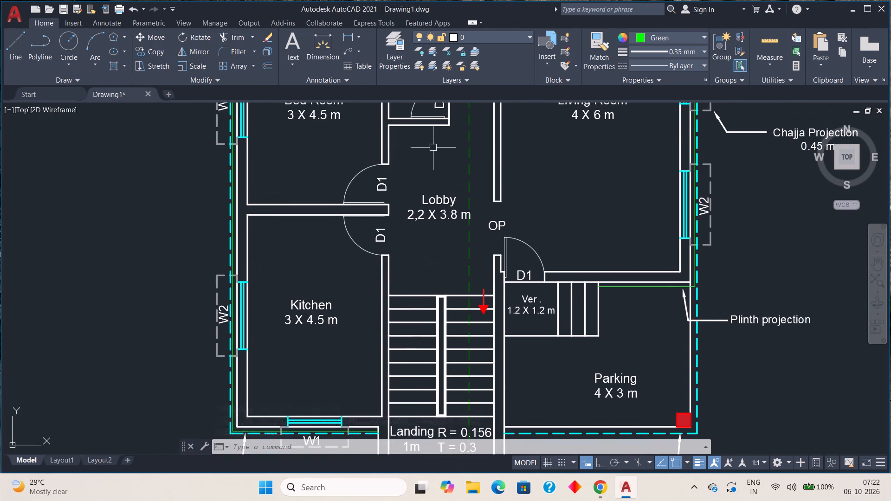
pyautogui.moveTo(426, 188); pyautogui.dragTo(362, 277, button='middle')
pyautogui.press('Escape')
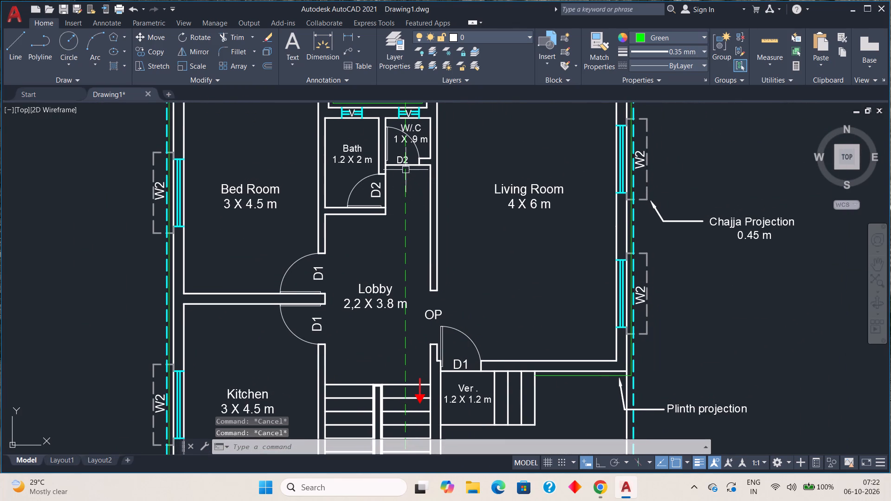
pyautogui.scroll(2, 403, 159)
pyautogui.click(397, 158)
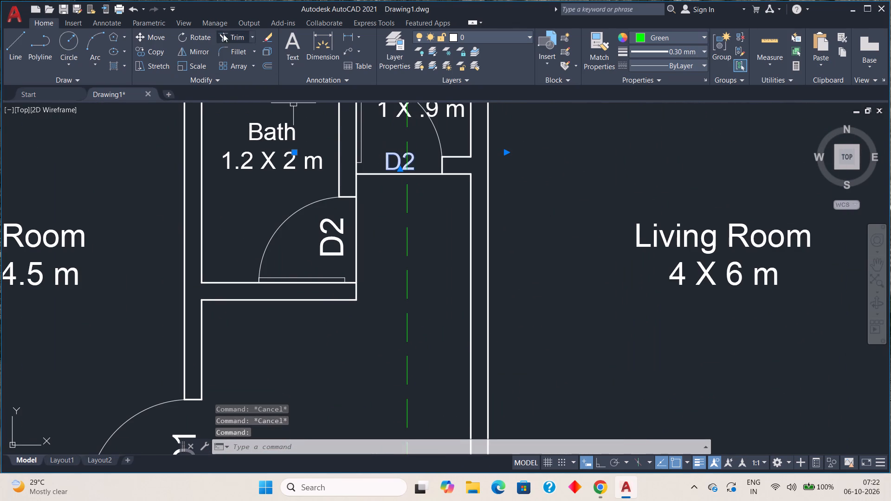
pyautogui.click(155, 54)
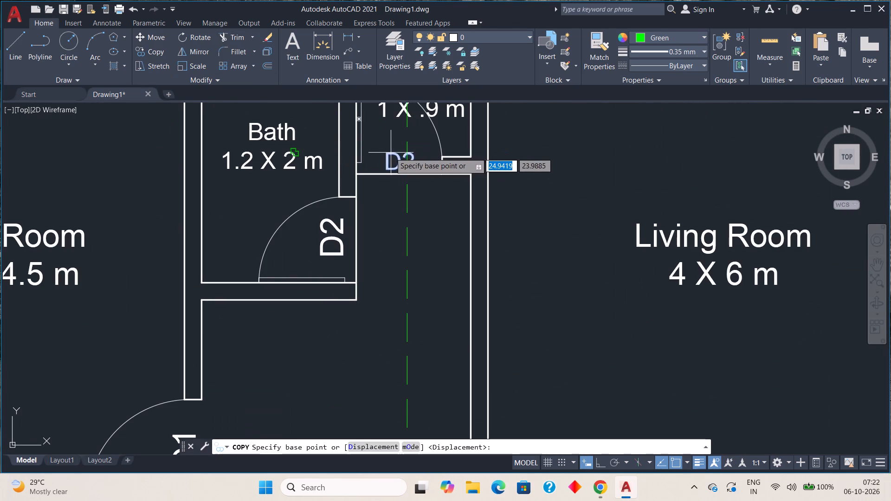
pyautogui.click(390, 153)
pyautogui.moveTo(374, 369); pyautogui.dragTo(373, 132, button='middle')
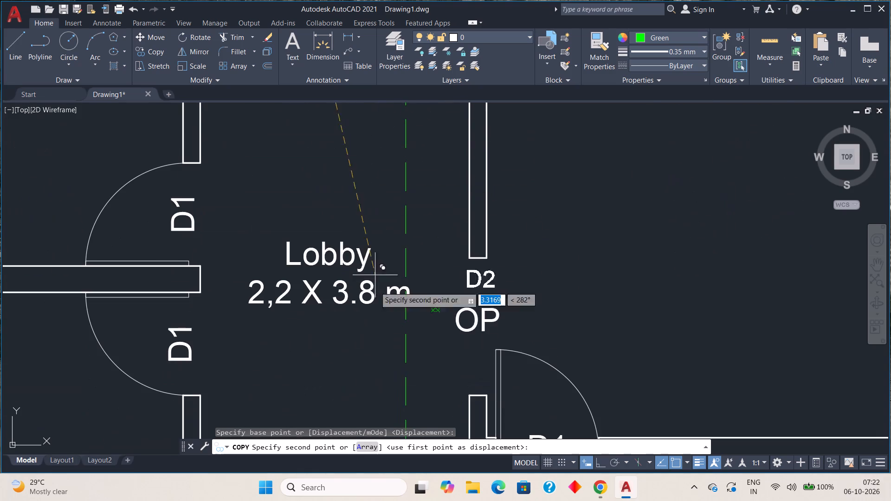
pyautogui.moveTo(350, 352); pyautogui.dragTo(343, 195, button='middle')
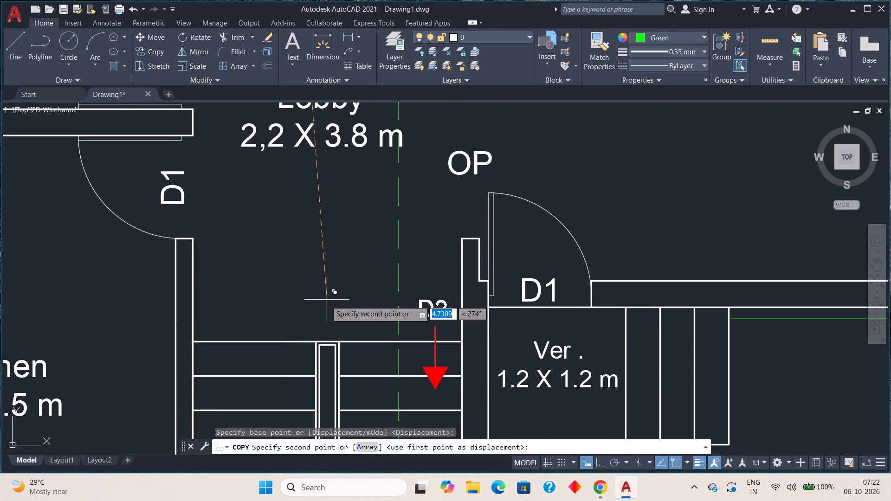
pyautogui.click(326, 302)
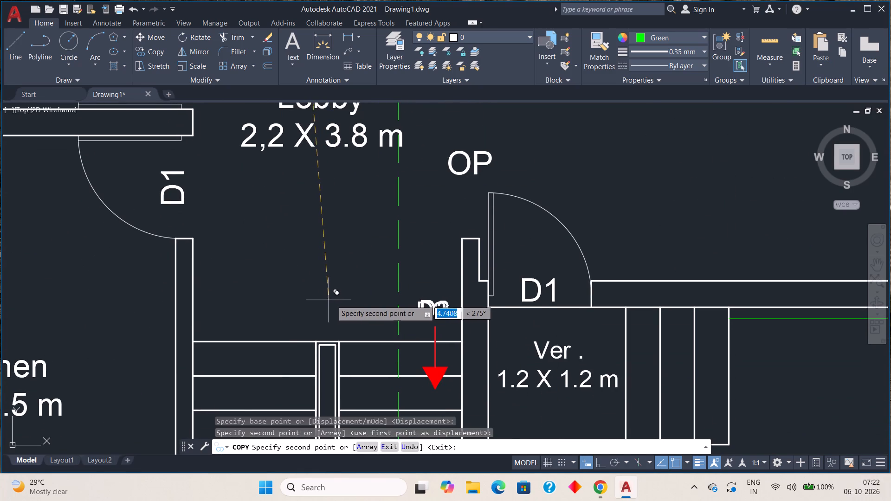
pyautogui.press('Escape')
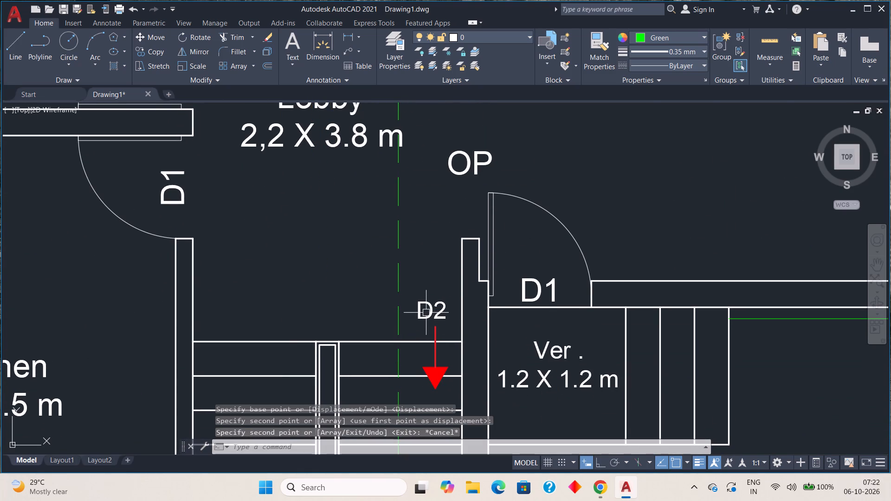
# Change the copied D2 label above the stair arrow to read UP.
pyautogui.click(426, 312)
pyautogui.doubleClick(442, 311)
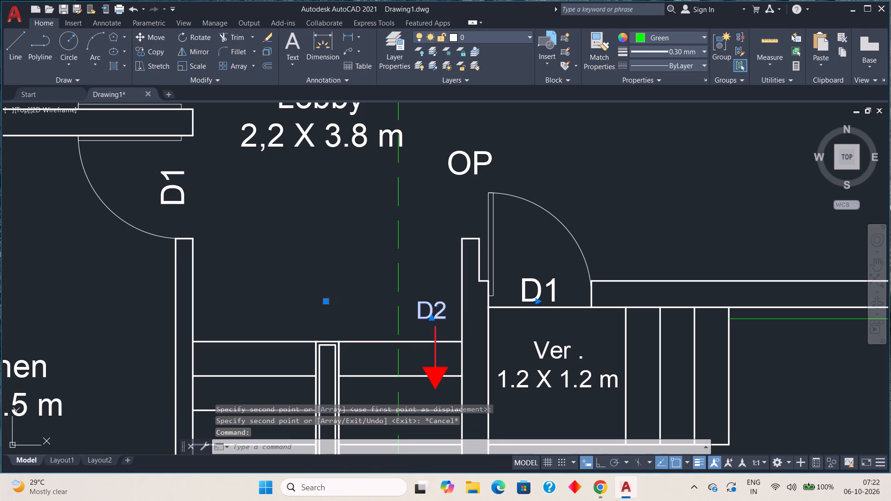
pyautogui.press('BackSpace')
pyautogui.press('BackSpace')
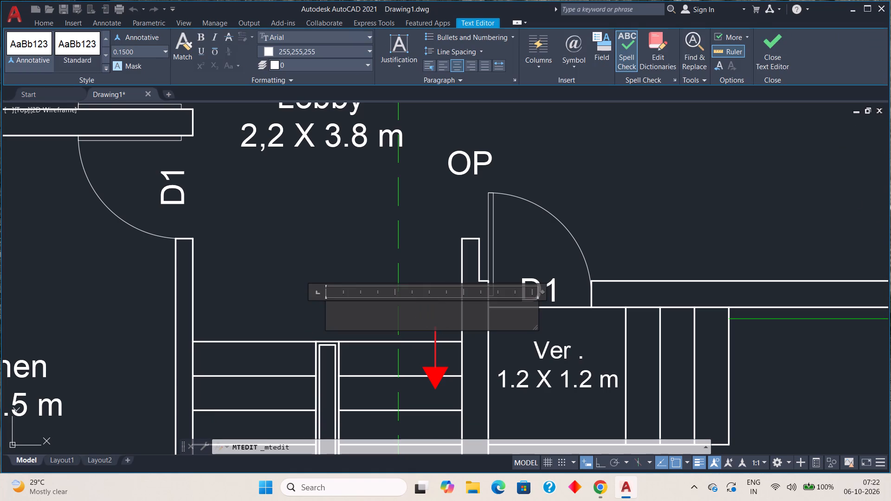
pyautogui.write('UO')
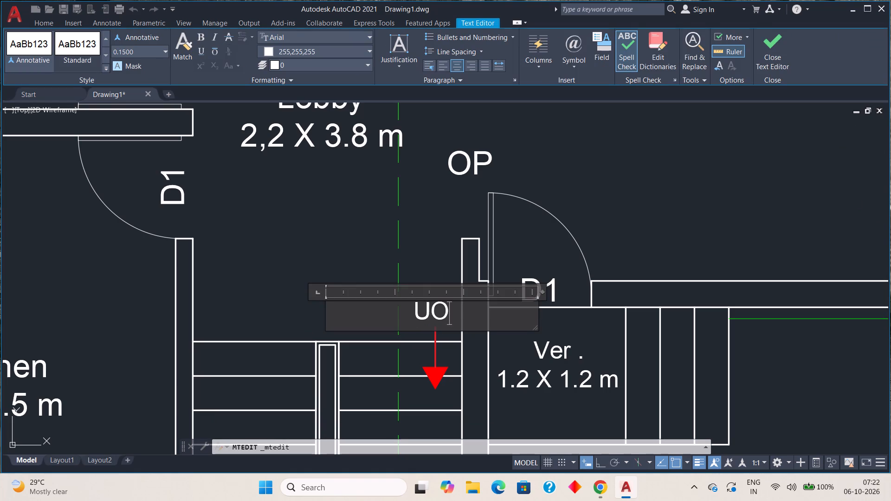
pyautogui.press('BackSpace')
pyautogui.write('P')
pyautogui.press('space')
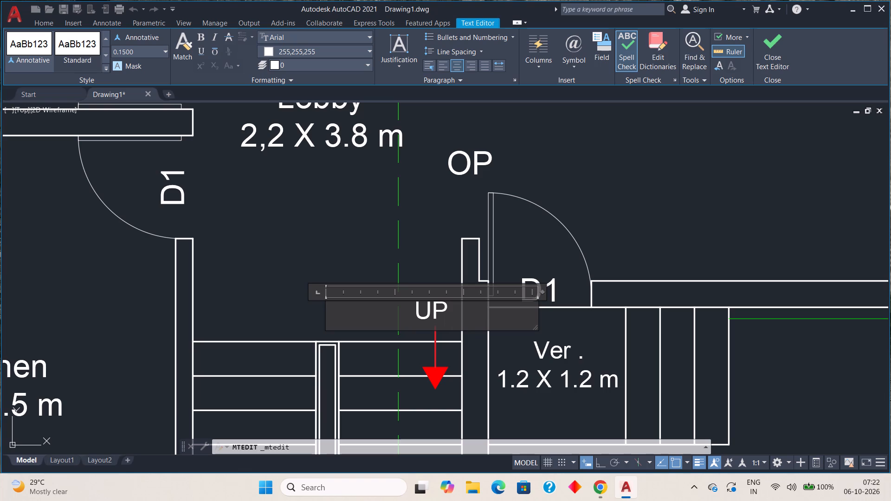
pyautogui.click(735, 247)
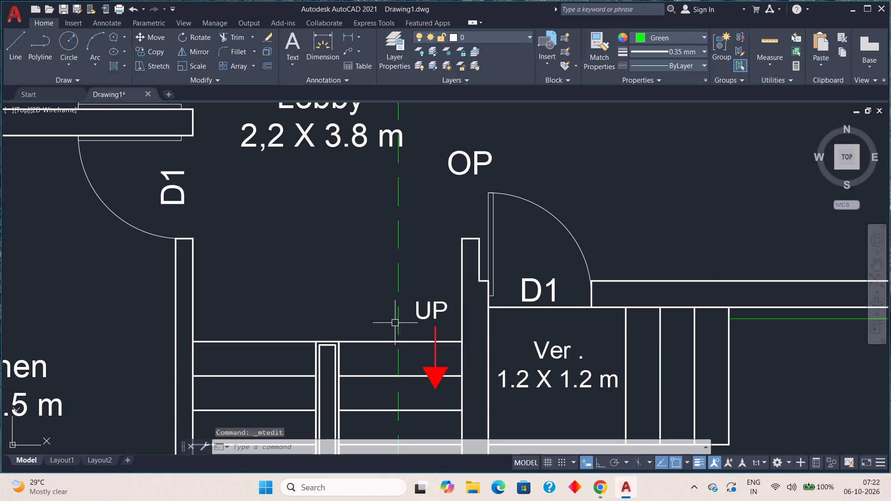
# Nudge the UP label slightly south and about 0.04 units east to centre it over the stair arrow's shaft.
pyautogui.click(418, 311)
pyautogui.click(326, 302)
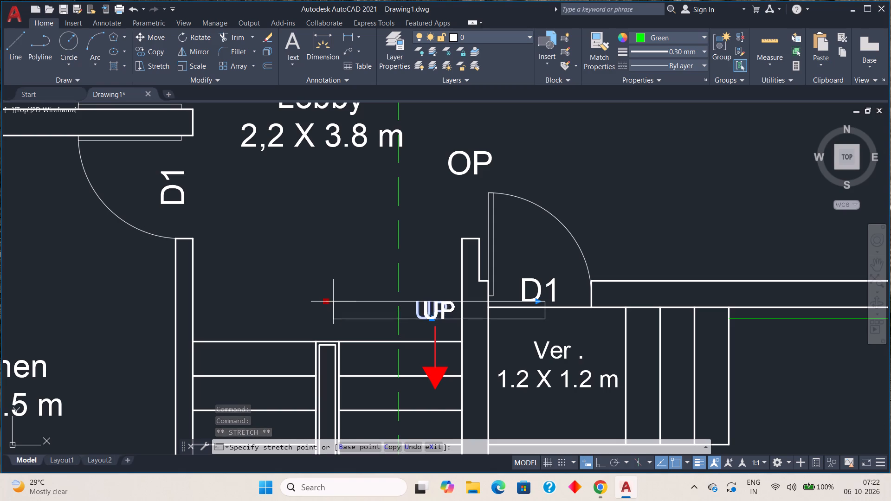
pyautogui.click(333, 302)
pyautogui.click(333, 303)
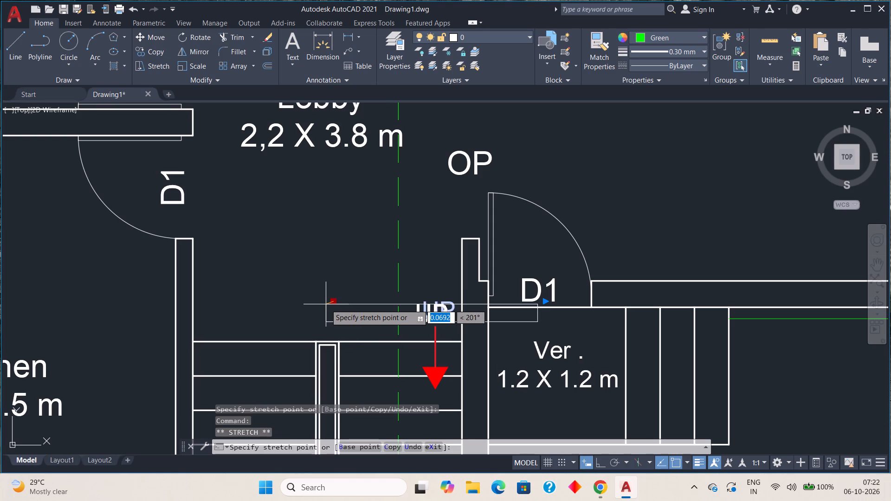
pyautogui.click(326, 304)
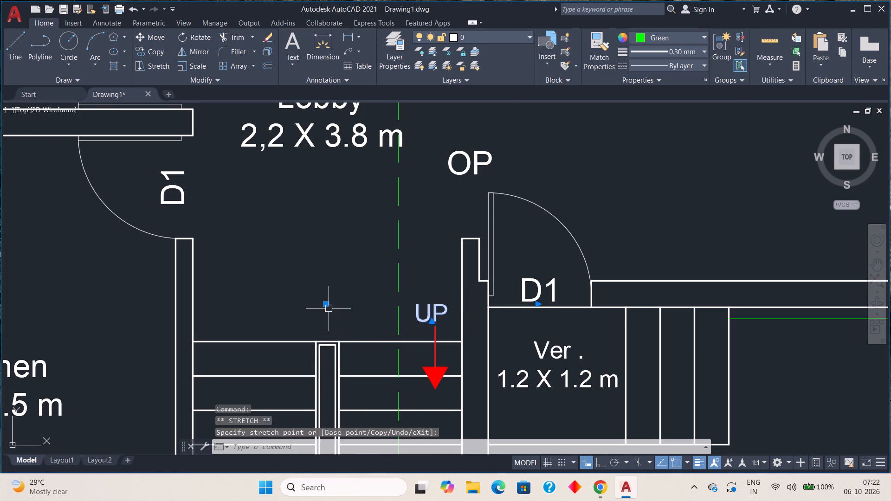
pyautogui.scroll(4, 324, 306)
pyautogui.scroll(-2, 323, 310)
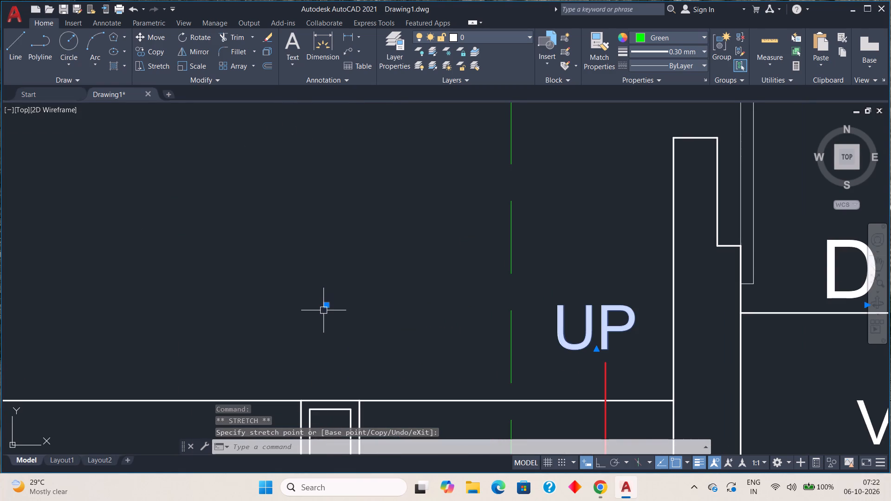
pyautogui.click(327, 306)
pyautogui.click(328, 306)
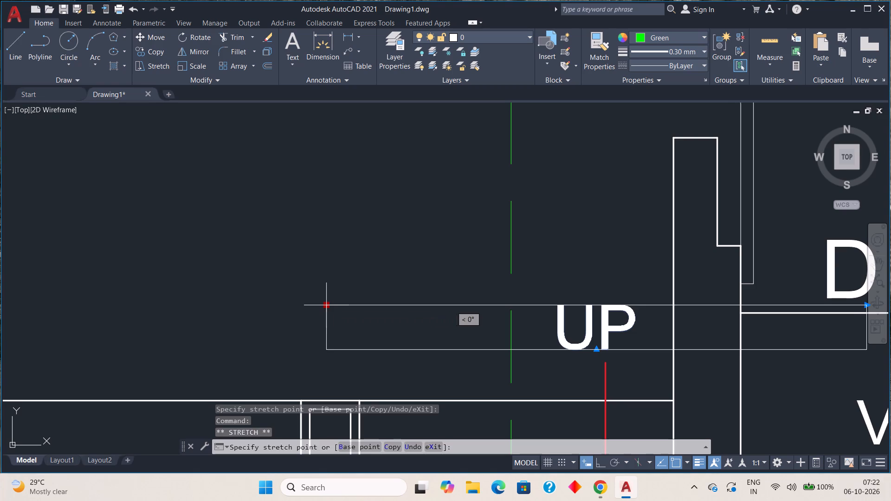
pyautogui.click(328, 306)
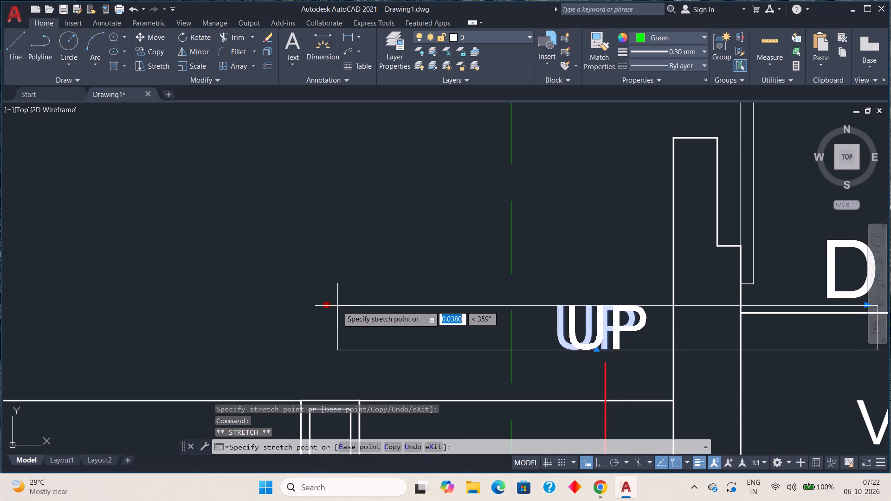
pyautogui.click(337, 306)
pyautogui.press('Escape')
pyautogui.scroll(-2, 365, 323)
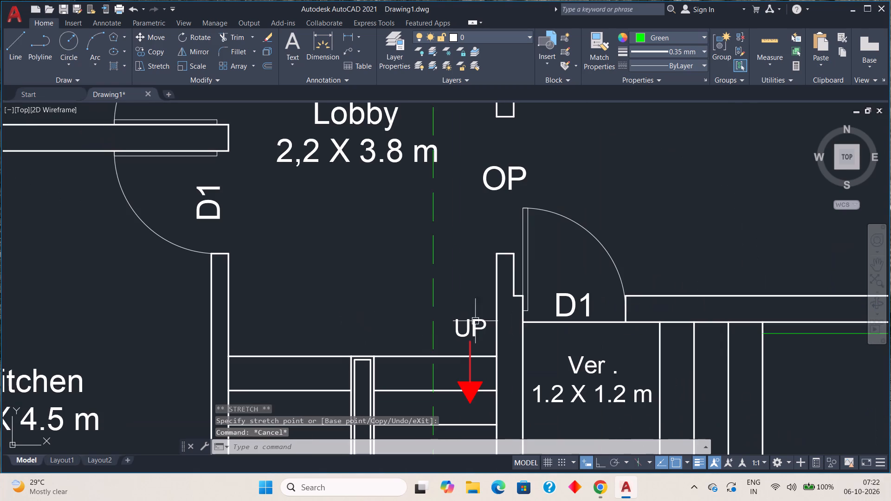
# Copy the whole red stair arrow from its tip about 2.79 units east, placing it just beyond the verandah steps.
pyautogui.moveTo(502, 335); pyautogui.dragTo(483, 238, button='middle')
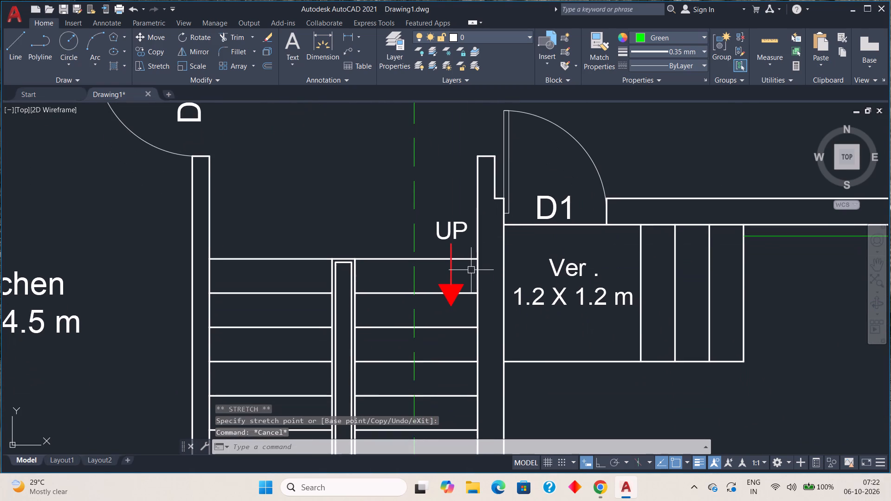
pyautogui.click(429, 244)
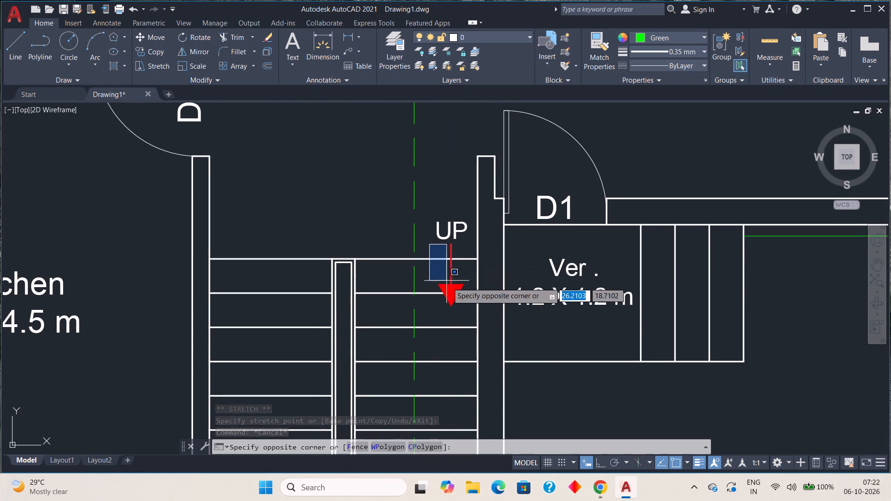
pyautogui.click(467, 313)
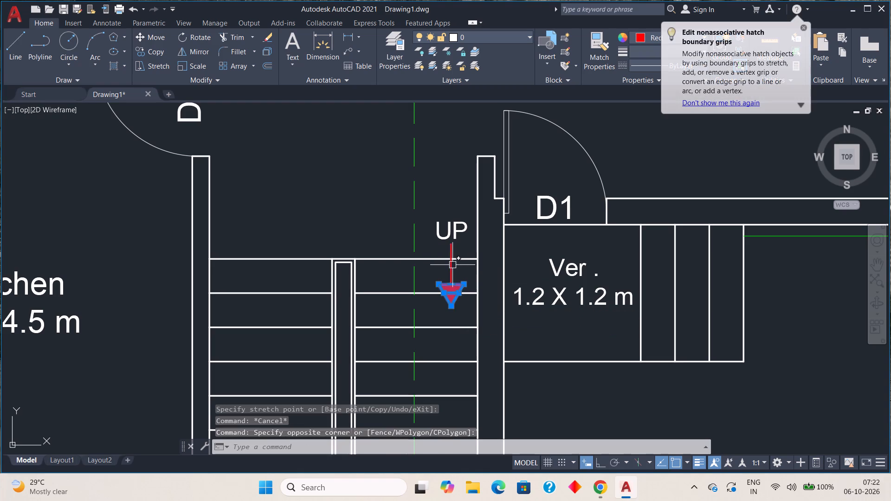
pyautogui.click(452, 265)
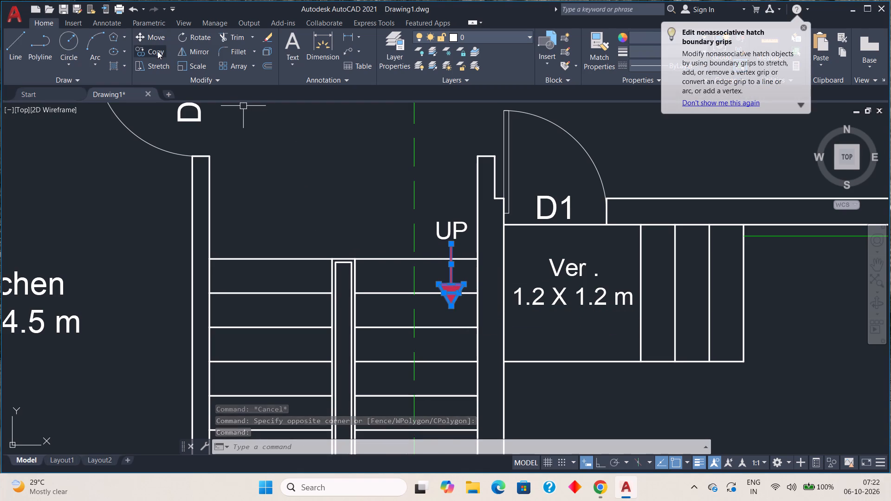
pyautogui.click(157, 51)
pyautogui.click(450, 305)
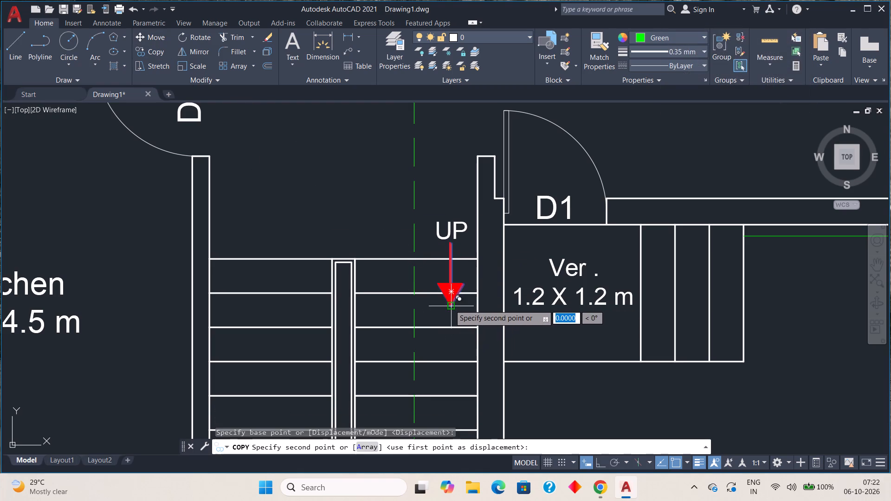
pyautogui.moveTo(772, 301); pyautogui.dragTo(544, 332, button='middle')
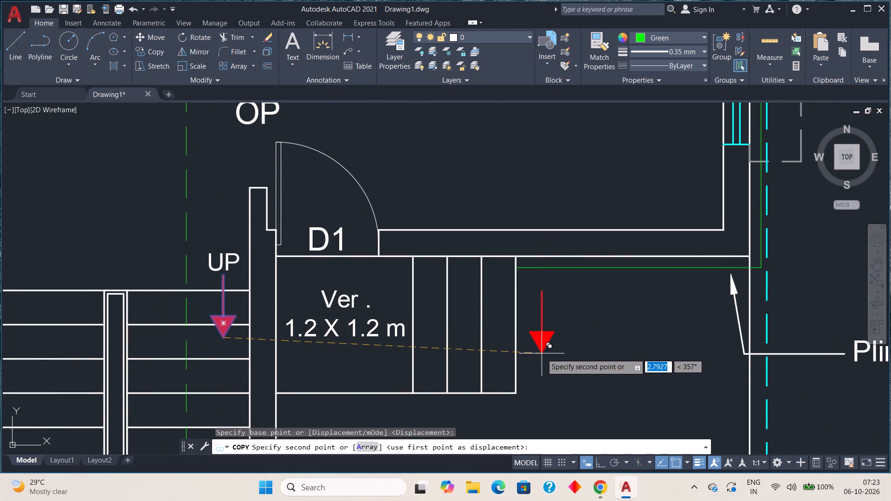
pyautogui.click(542, 353)
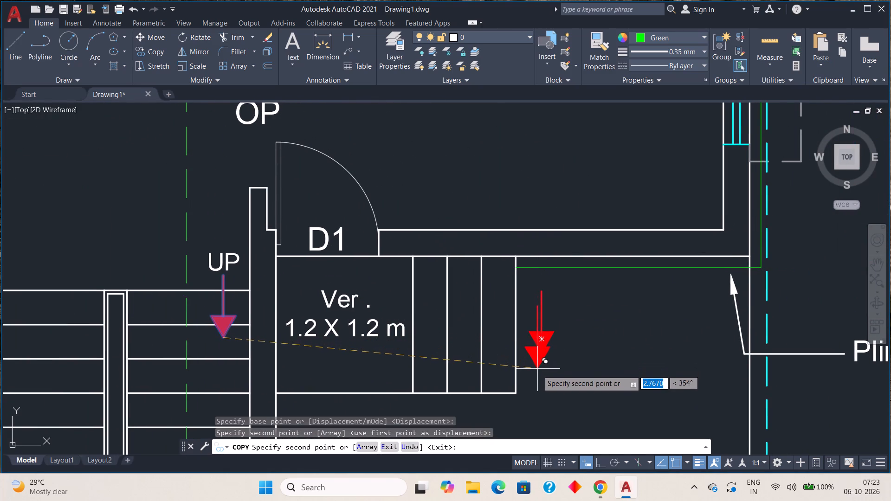
pyautogui.press('Escape')
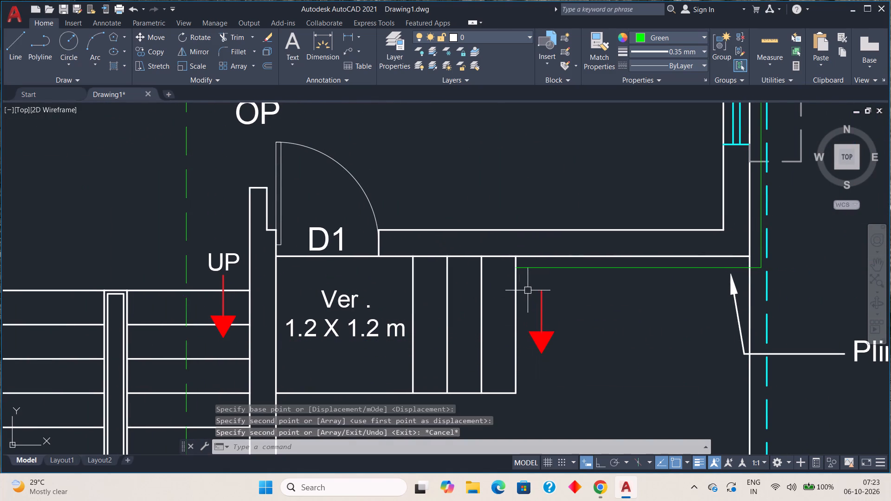
# Rotate the copied arrow 270° about its shaft's north end so that it points west towards the verandah steps.
pyautogui.click(526, 289)
pyautogui.click(567, 360)
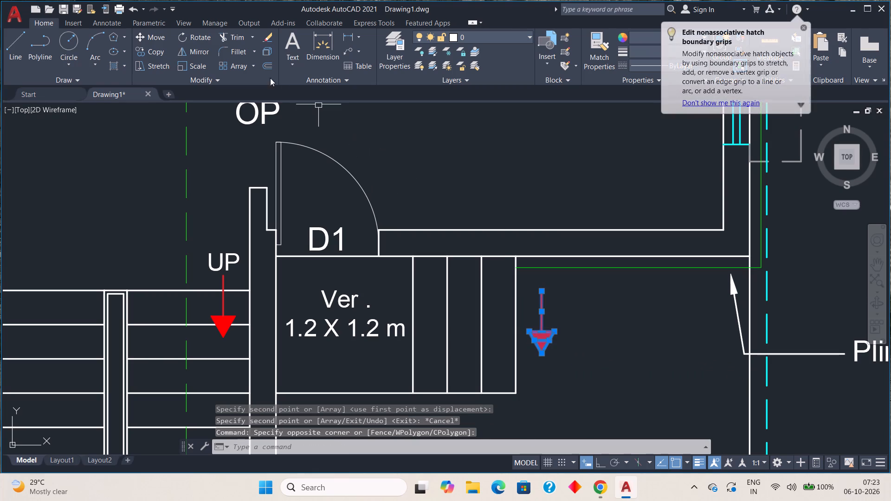
pyautogui.click(203, 39)
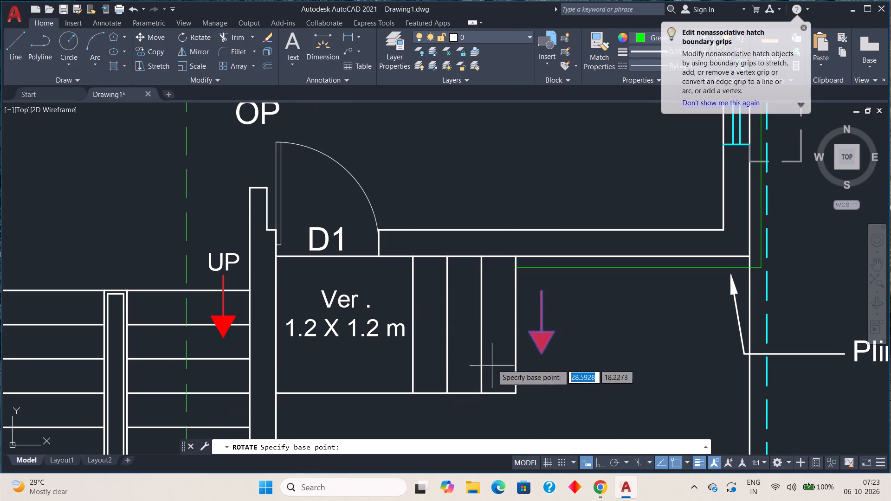
pyautogui.click(543, 294)
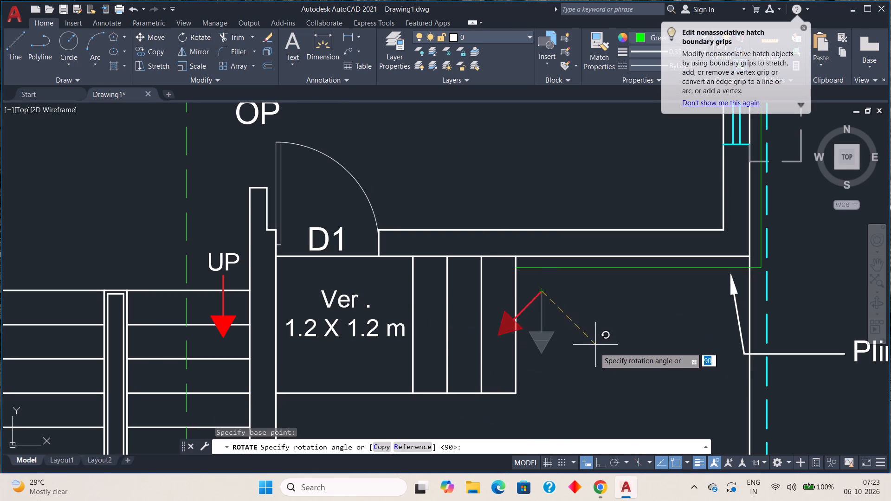
pyautogui.click(542, 411)
# Move the west-pointing red arrow about 0.22 units southwest so that it lies across the verandah steps.
pyautogui.click(459, 278)
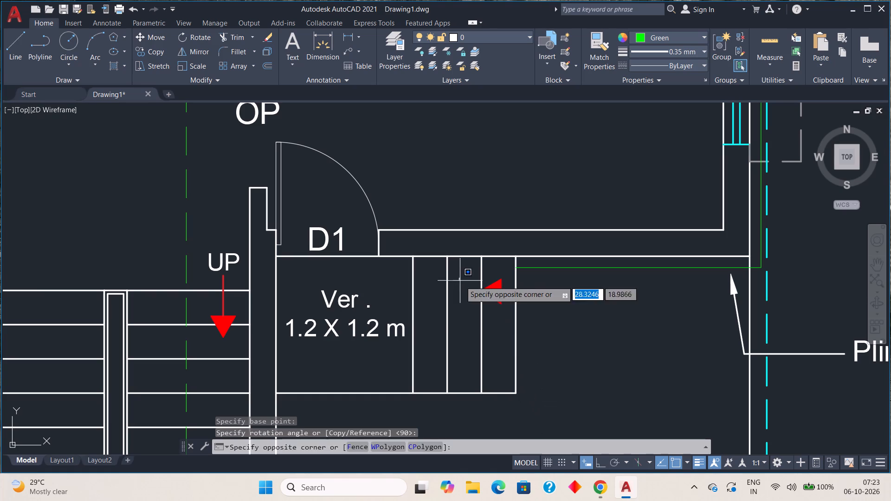
pyautogui.click(561, 312)
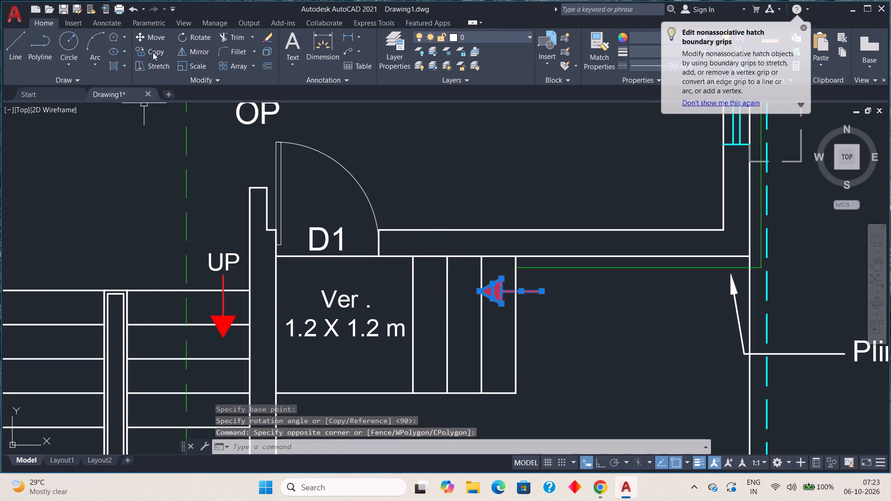
pyautogui.click(151, 34)
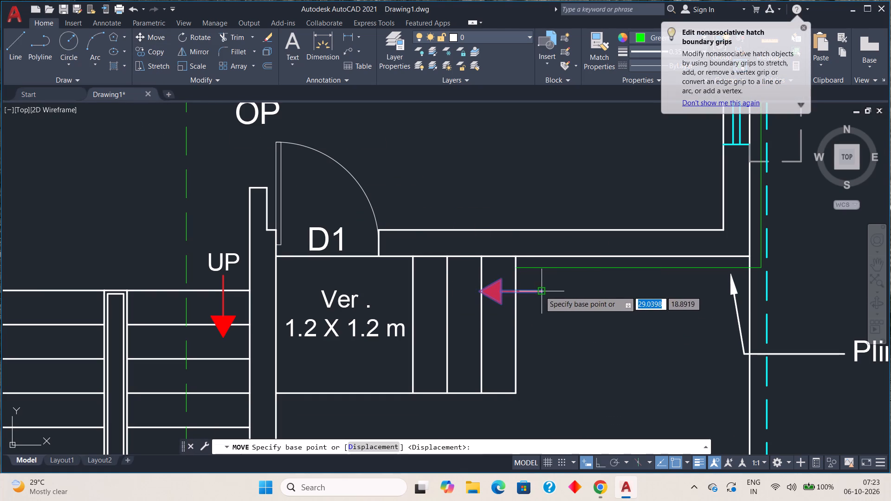
pyautogui.click(540, 290)
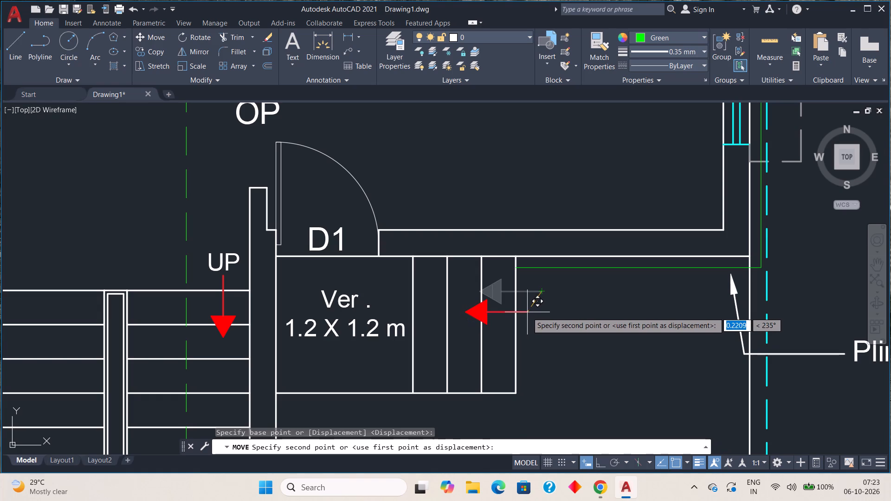
pyautogui.click(528, 312)
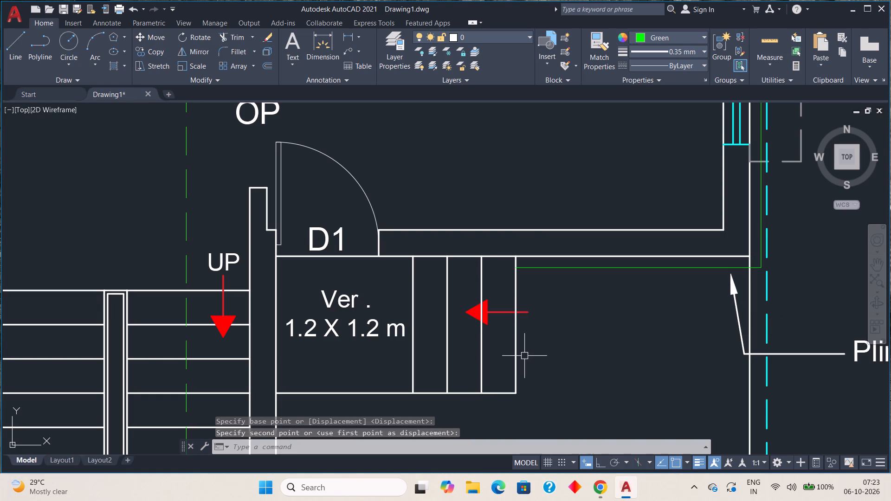
pyautogui.press('Escape')
pyautogui.scroll(3, 489, 318)
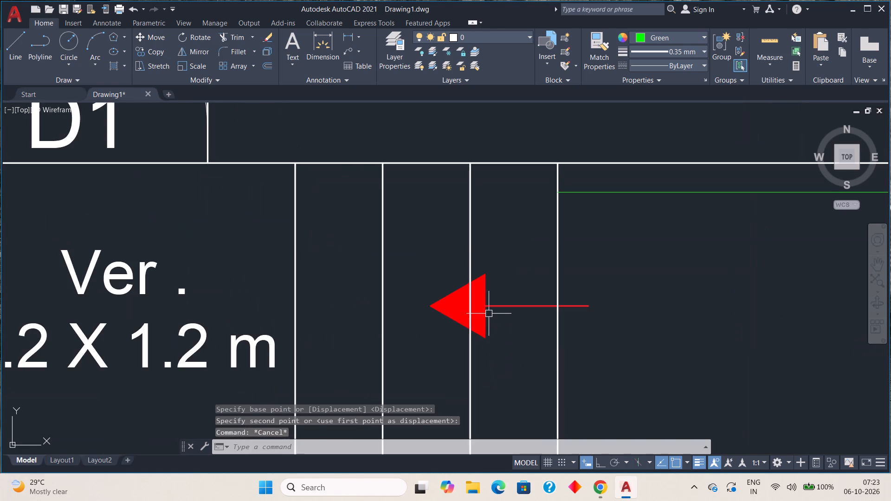
pyautogui.scroll(-2, 489, 315)
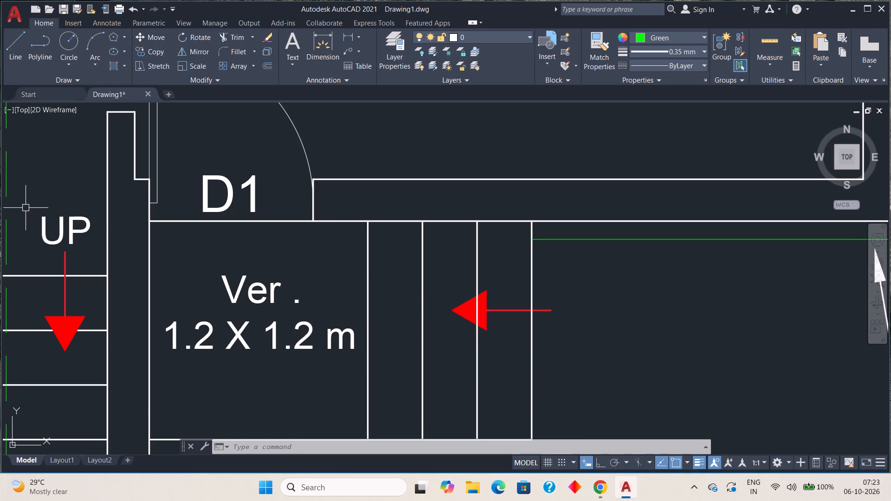
# Copy the UP label of the stair arrow about 2.91 units east, placing it just beyond the verandah arrow's tail.
pyautogui.click(59, 233)
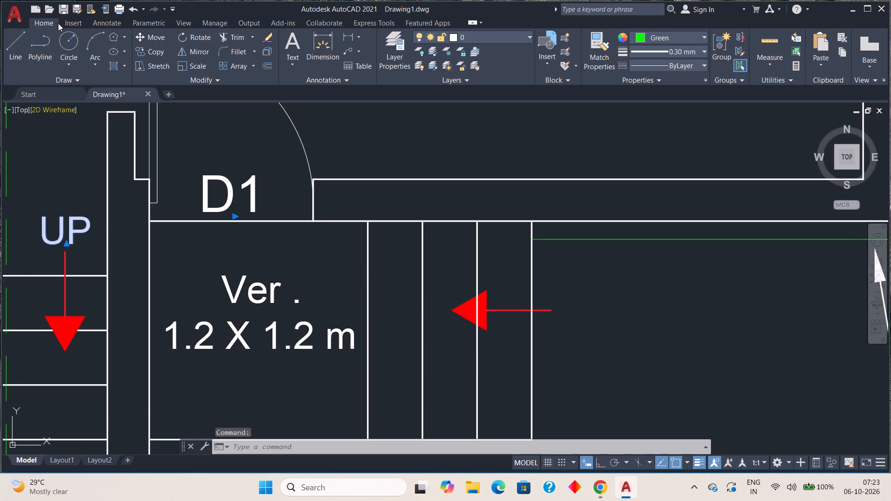
pyautogui.click(148, 50)
pyautogui.click(66, 228)
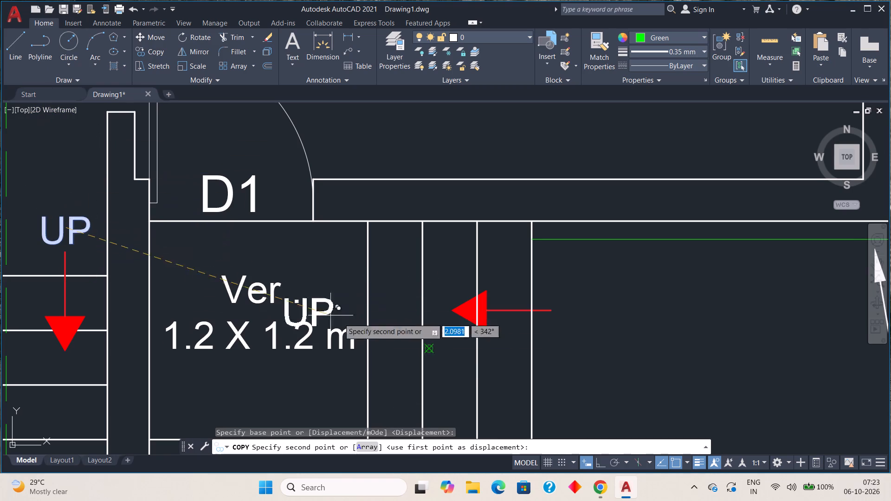
pyautogui.click(589, 312)
pyautogui.press('Escape')
# Rotate the copied UP label by about 270° so that it reads vertically downwards.
pyautogui.scroll(-2, 576, 360)
pyautogui.moveTo(572, 363); pyautogui.dragTo(568, 345, button='middle')
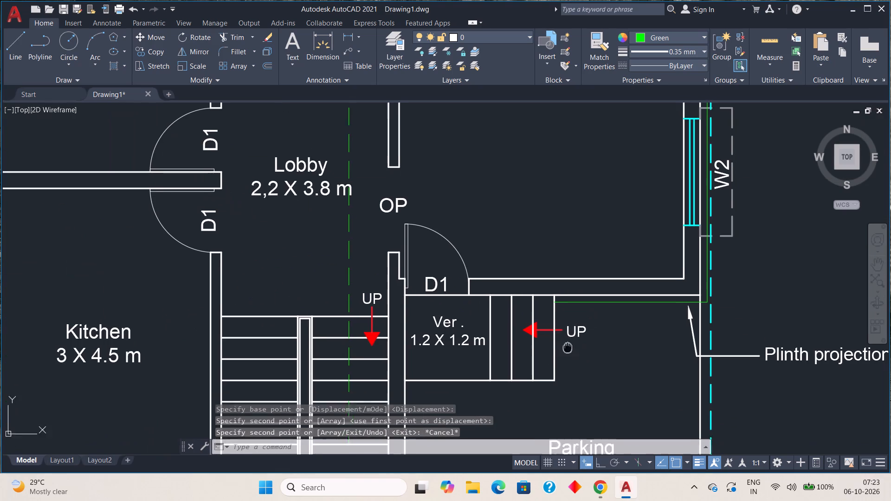
pyautogui.moveTo(568, 345); pyautogui.dragTo(565, 324, button='middle')
pyautogui.scroll(2, 562, 320)
pyautogui.click(558, 258)
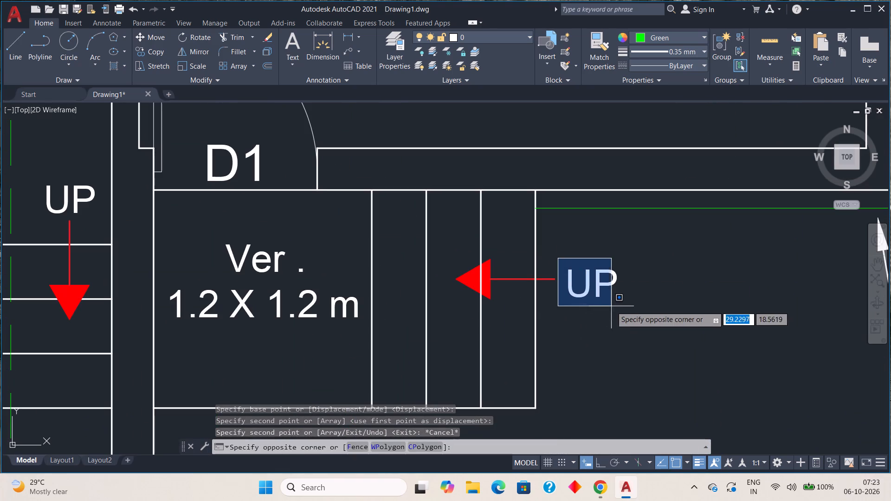
pyautogui.click(635, 308)
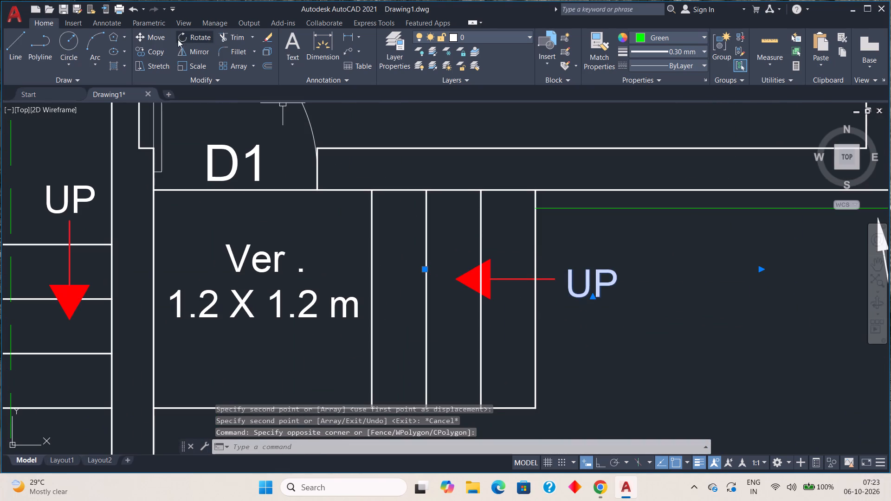
pyautogui.click(188, 38)
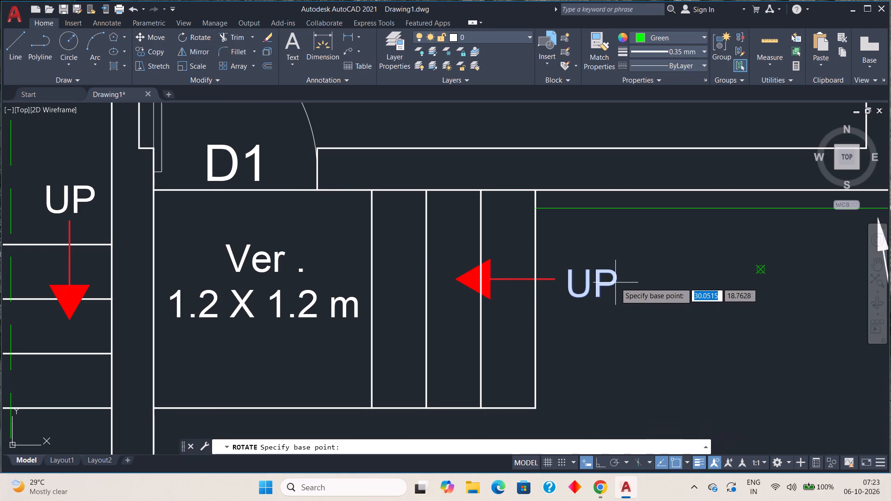
pyautogui.click(614, 282)
pyautogui.scroll(-2, 684, 306)
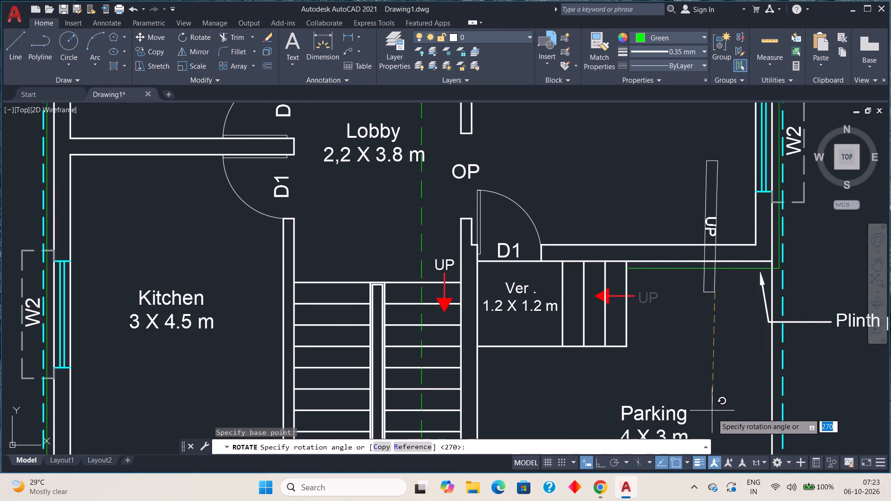
pyautogui.click(712, 430)
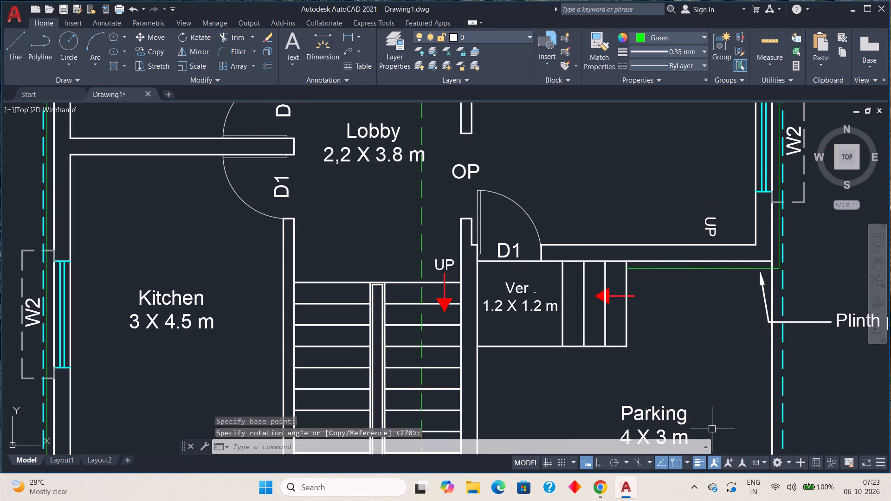
# Move the rotated UP label southwest, centring it just east of the verandah arrow's tail.
pyautogui.click(711, 229)
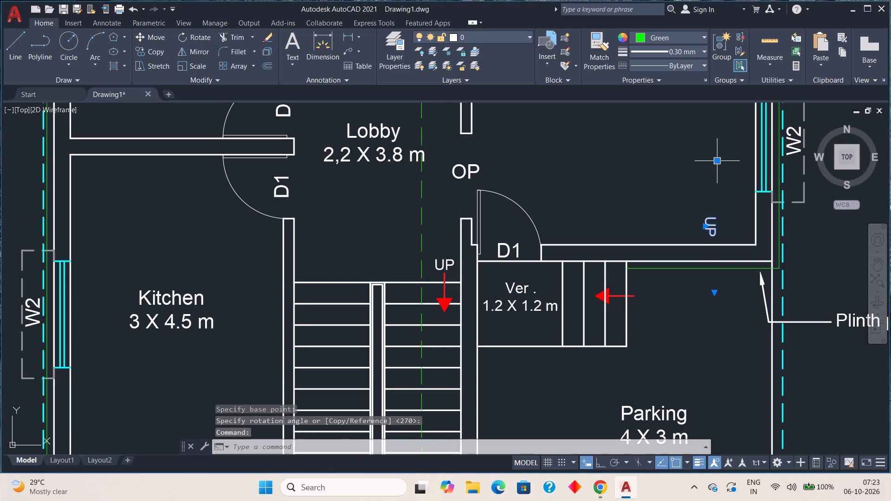
pyautogui.click(718, 160)
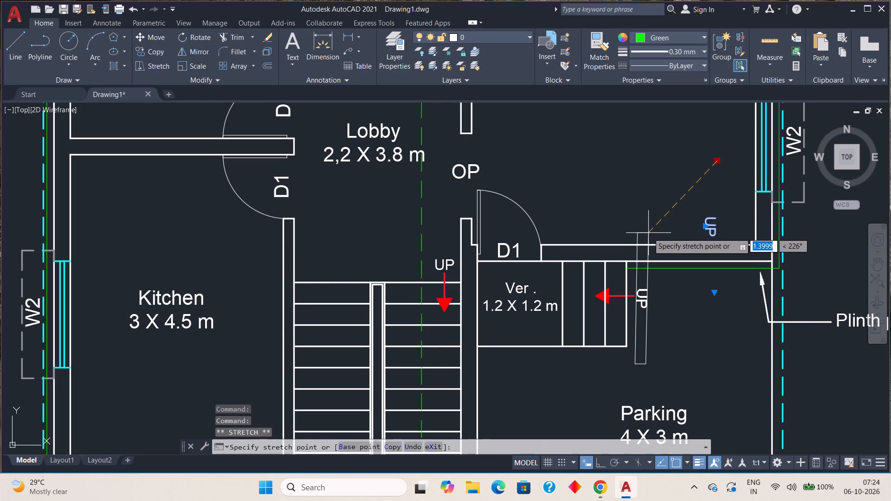
pyautogui.scroll(3, 648, 233)
pyautogui.moveTo(646, 239); pyautogui.dragTo(651, 128, button='middle')
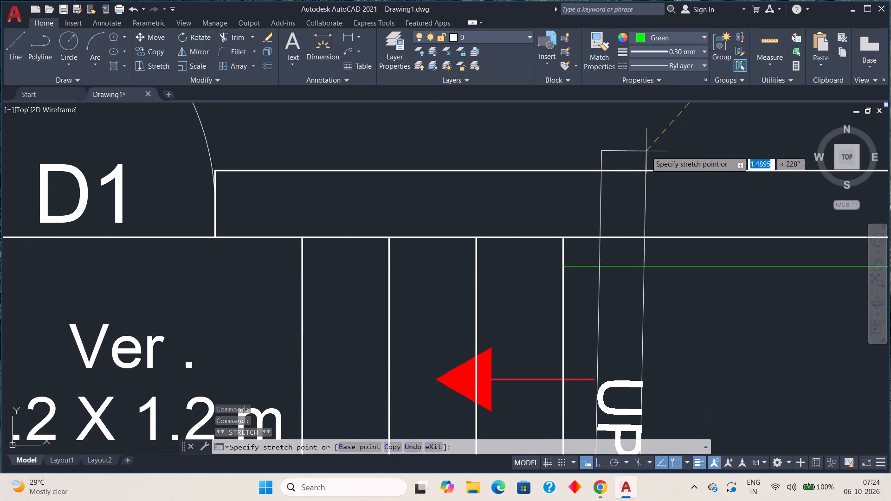
pyautogui.click(650, 119)
pyautogui.press('Escape')
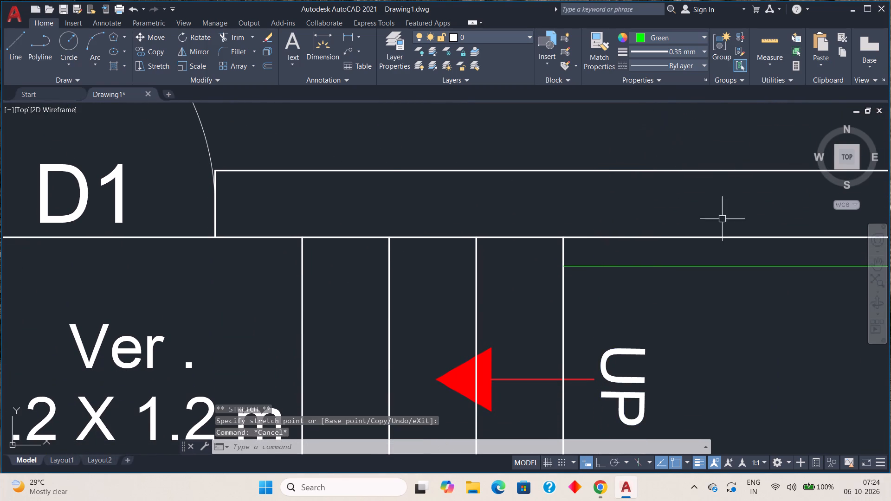
# Copy the Living Room label to the empty area below the plan, south of section mark B.
pyautogui.scroll(-2, 722, 226)
pyautogui.scroll(-2, 713, 294)
pyautogui.moveTo(727, 297); pyautogui.dragTo(692, 303, button='middle')
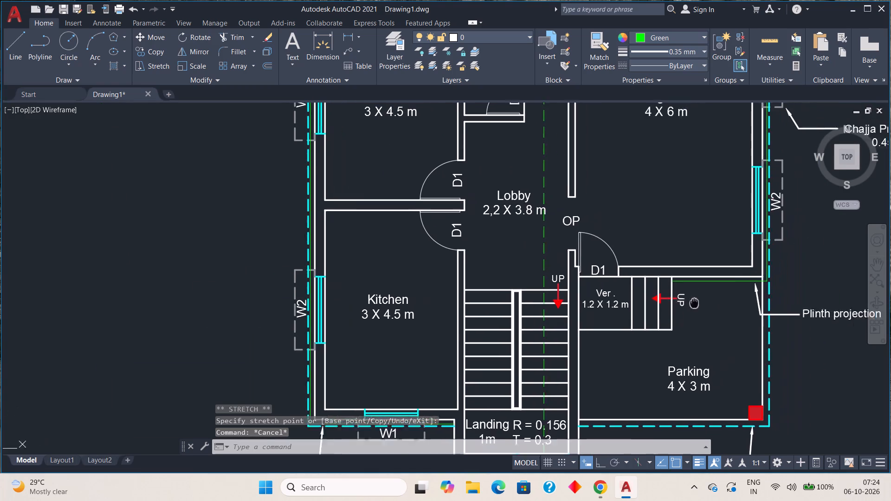
pyautogui.moveTo(692, 303); pyautogui.dragTo(632, 312, button='middle')
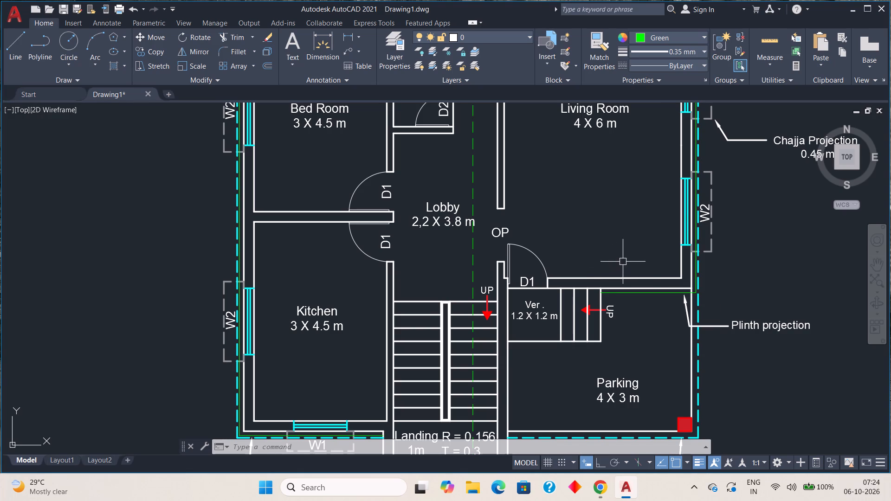
pyautogui.scroll(-2, 573, 248)
pyautogui.moveTo(569, 265); pyautogui.dragTo(558, 245, button='middle')
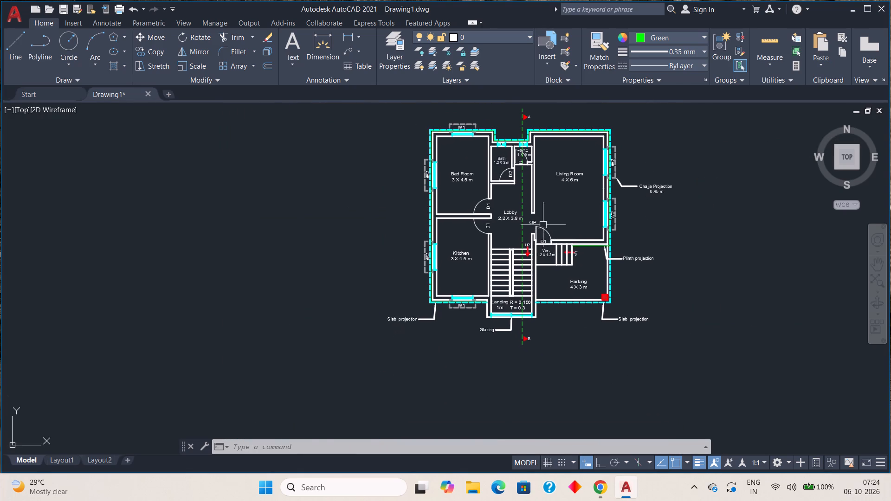
pyautogui.scroll(2, 542, 224)
pyautogui.scroll(-1, 461, 196)
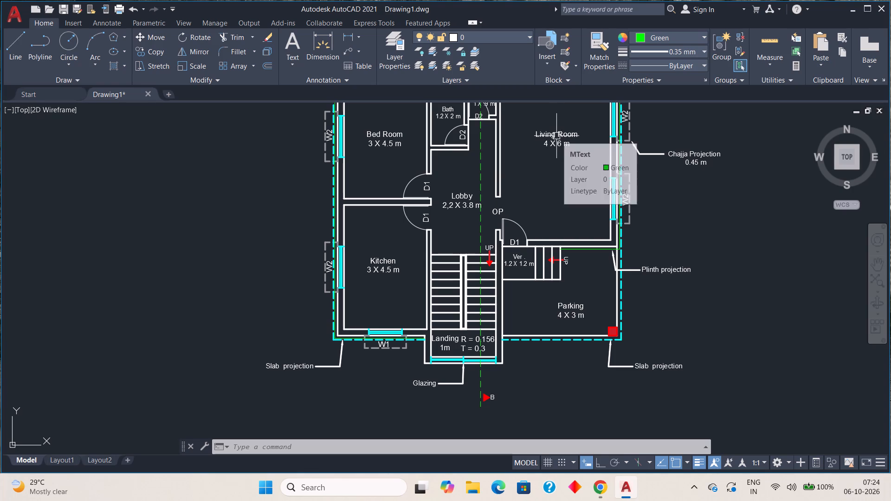
pyautogui.click(556, 135)
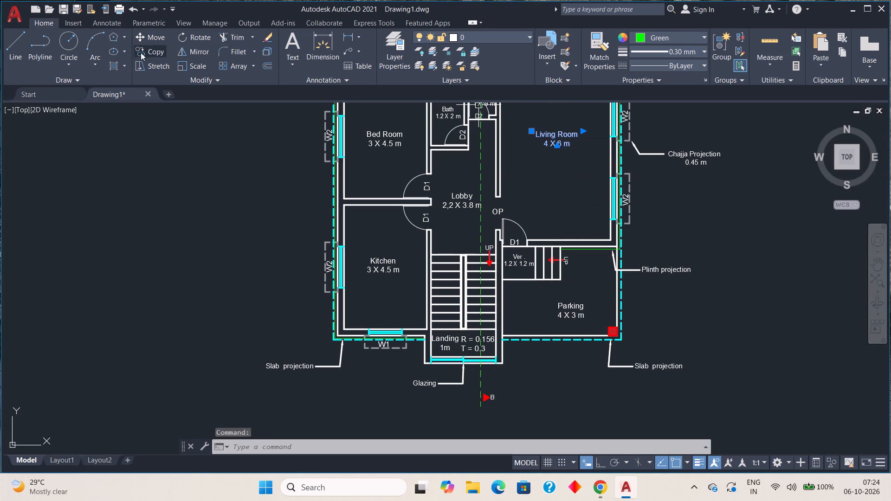
pyautogui.click(143, 51)
pyautogui.click(557, 140)
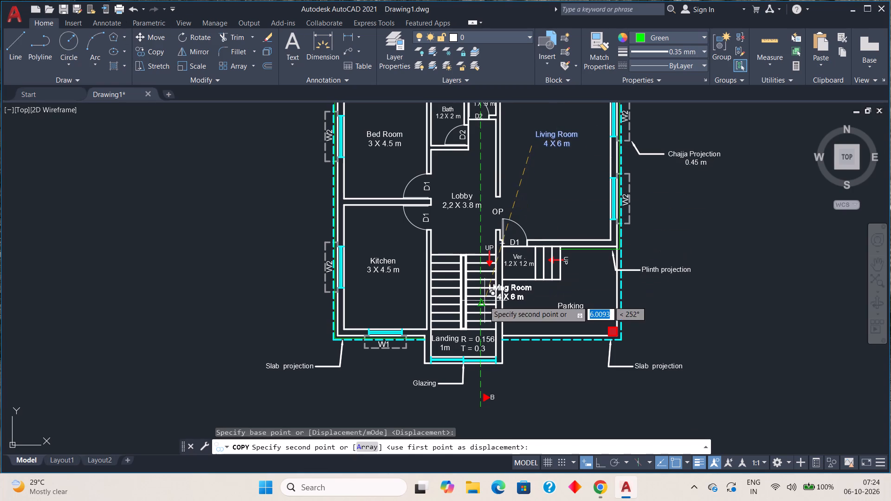
pyautogui.moveTo(483, 311); pyautogui.dragTo(516, 99, button='middle')
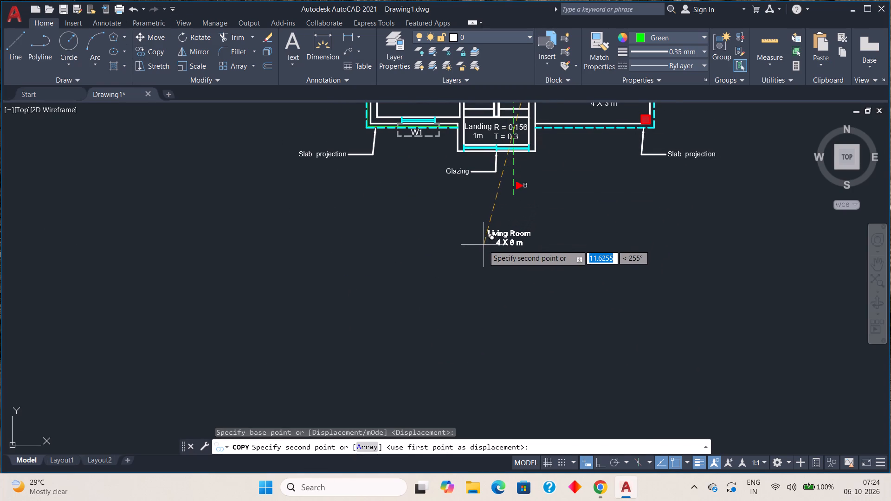
pyautogui.click(480, 246)
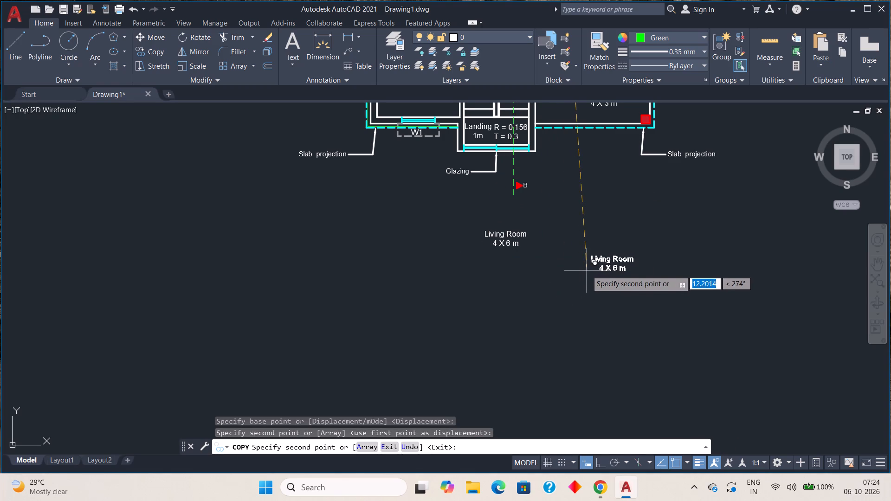
pyautogui.press('Escape')
# Replace the name line of the copied Living Room label with GROUND FLOOR.
pyautogui.doubleClick(510, 233)
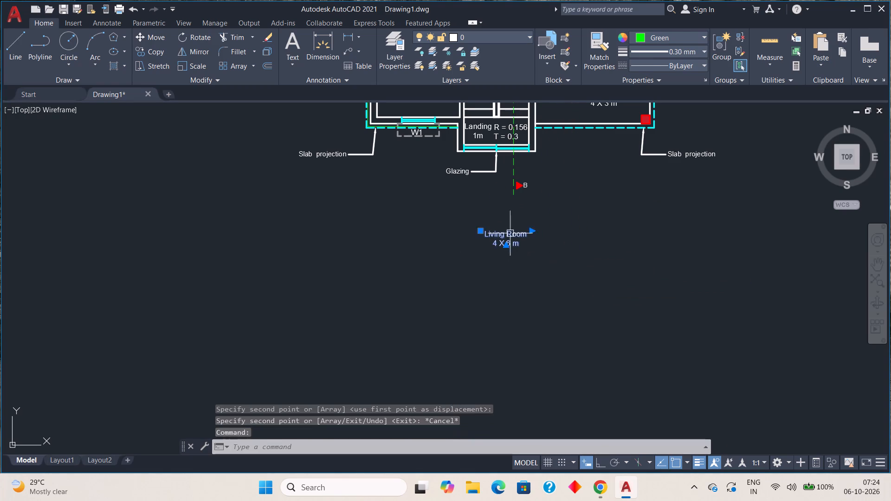
pyautogui.click(529, 231)
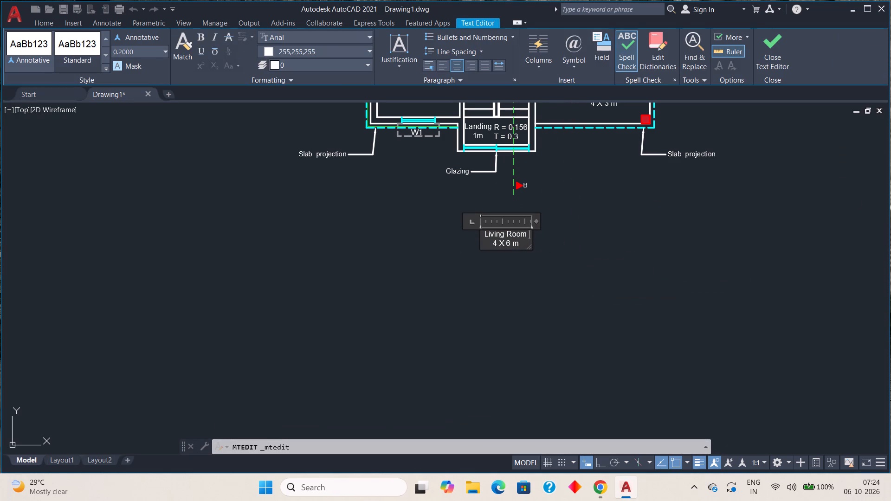
pyautogui.press('BackSpace')
pyautogui.press('BackSpace')
pyautogui.press('BackSpace')
pyautogui.press('BackSpace')
pyautogui.press('BackSpace')
pyautogui.press('BackSpace')
pyautogui.press('BackSpace')
pyautogui.press('BackSpace')
pyautogui.press('BackSpace')
pyautogui.press('BackSpace')
pyautogui.press('BackSpace')
pyautogui.press('BackSpace')
pyautogui.write('GROUND')
pyautogui.press('space')
pyautogui.press('f')
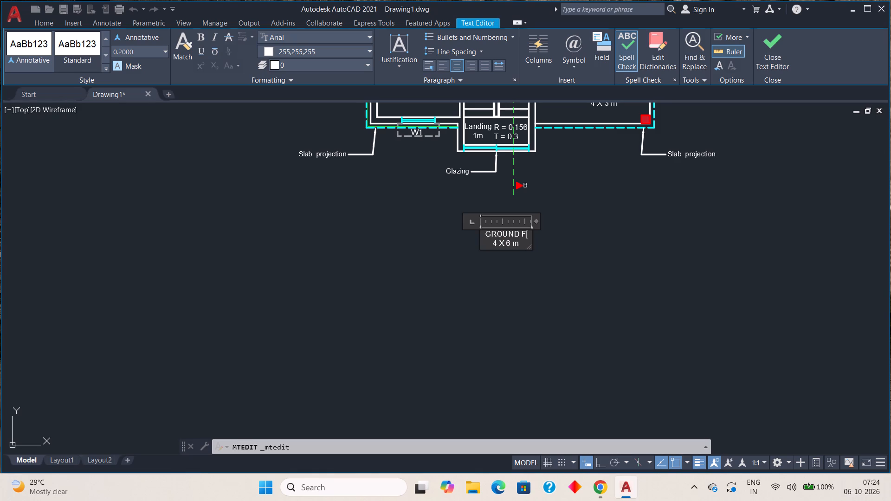
pyautogui.write('LOOR')
pyautogui.press('space')
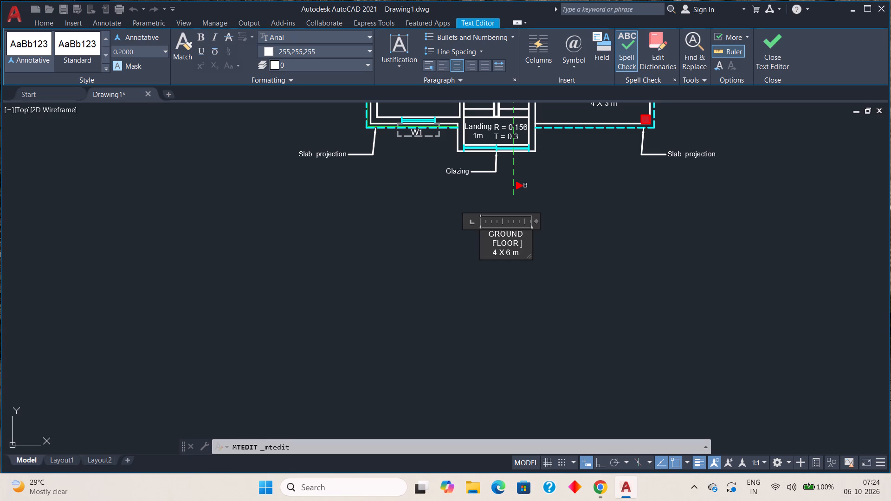
# Delete the 4 X 6 m size line from the copied label below the plan.
pyautogui.click(522, 249)
pyautogui.press('BackSpace')
pyautogui.press('BackSpace')
pyautogui.press('BackSpace')
pyautogui.press('BackSpace')
pyautogui.press('BackSpace')
pyautogui.press('BackSpace')
pyautogui.press('BackSpace')
pyautogui.press('BackSpace')
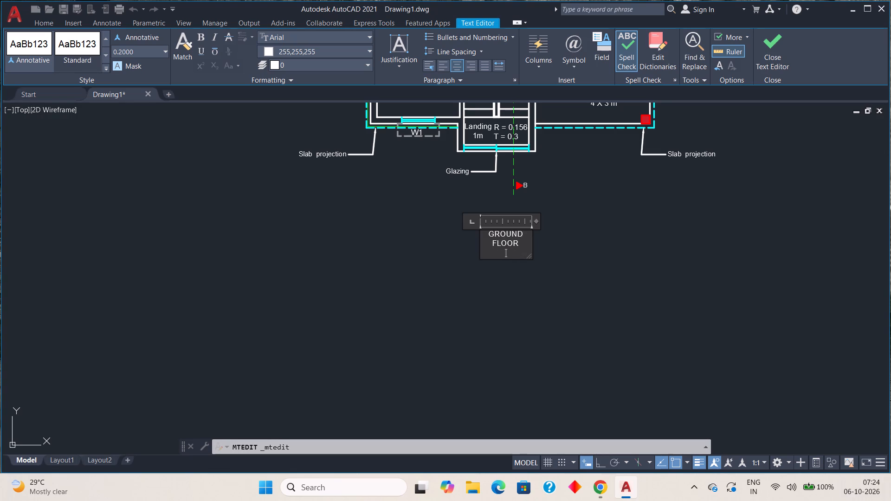
pyautogui.press('BackSpace')
pyautogui.press('BackSpace')
# Widen the GROUND FLOOR title's text box so both words sit on one line.
pyautogui.moveTo(531, 235); pyautogui.dragTo(535, 235)
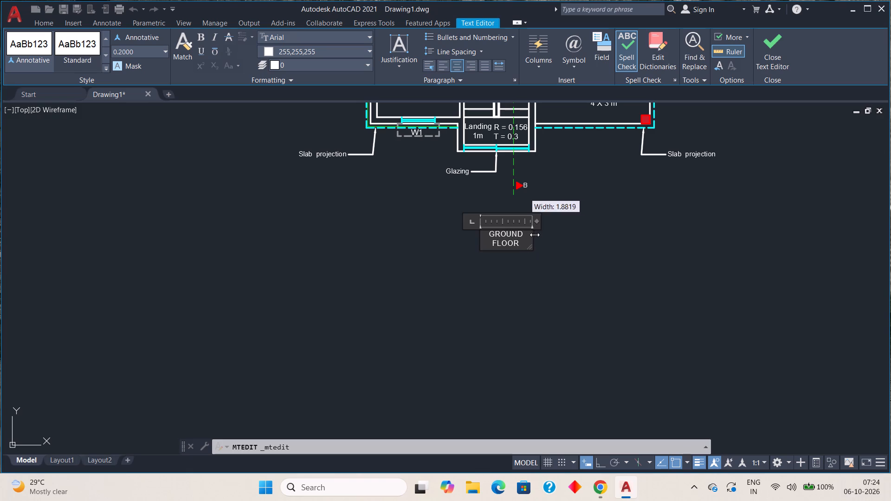
pyautogui.moveTo(535, 235); pyautogui.dragTo(558, 236)
pyautogui.click(538, 268)
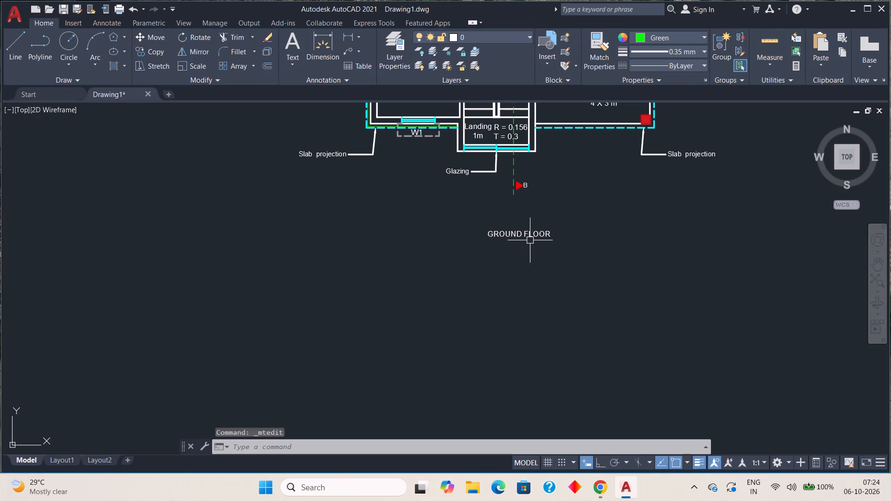
# Move the GROUND FLOOR title slightly northwest, keeping it below section mark B.
pyautogui.click(527, 234)
pyautogui.click(482, 230)
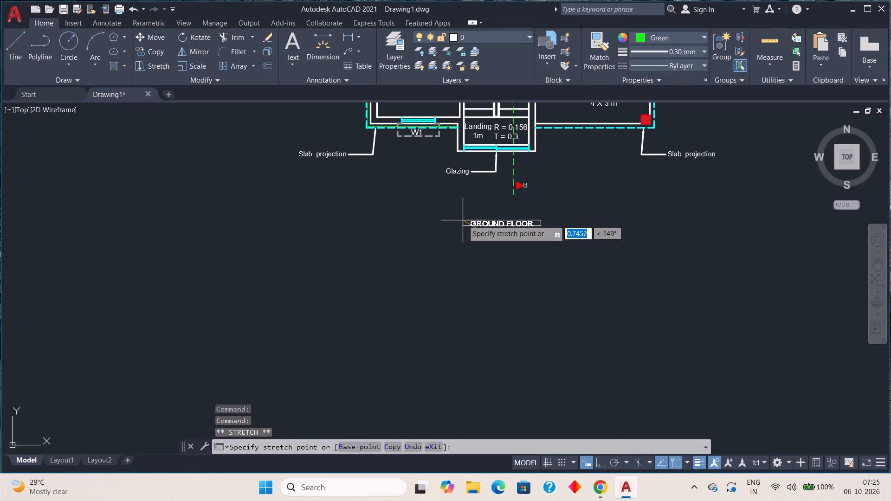
pyautogui.click(469, 221)
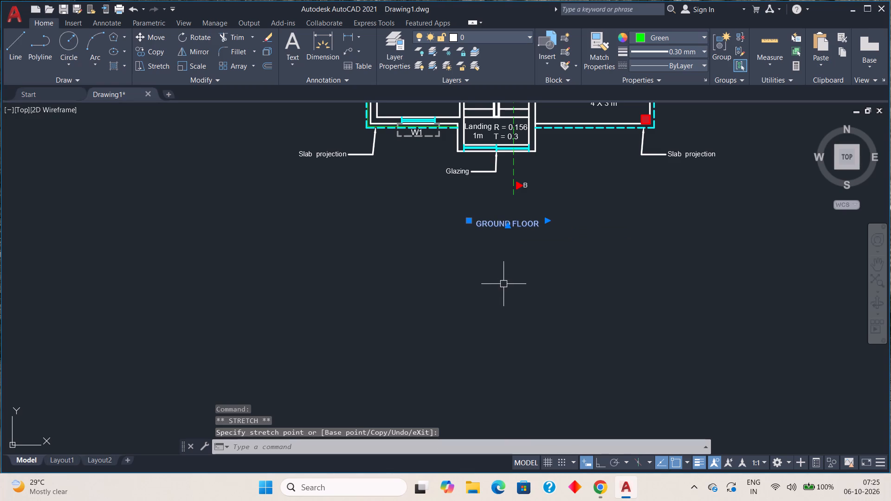
pyautogui.press('Escape')
# Review the whole annotated floor plan, from section mark A down to the title below the plan.
pyautogui.scroll(-2, 592, 225)
pyautogui.moveTo(619, 197); pyautogui.dragTo(583, 244, button='middle')
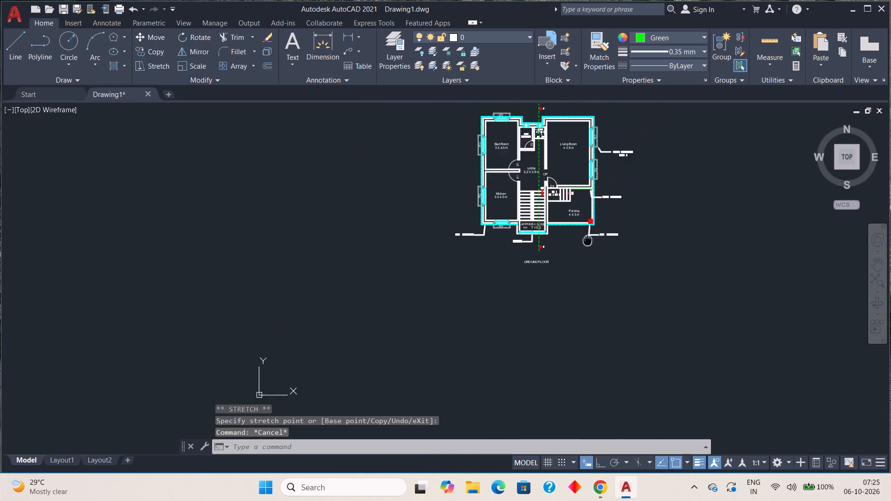
pyautogui.moveTo(583, 244); pyautogui.dragTo(533, 298, button='middle')
pyautogui.moveTo(536, 199); pyautogui.dragTo(521, 233, button='middle')
pyautogui.scroll(3, 524, 224)
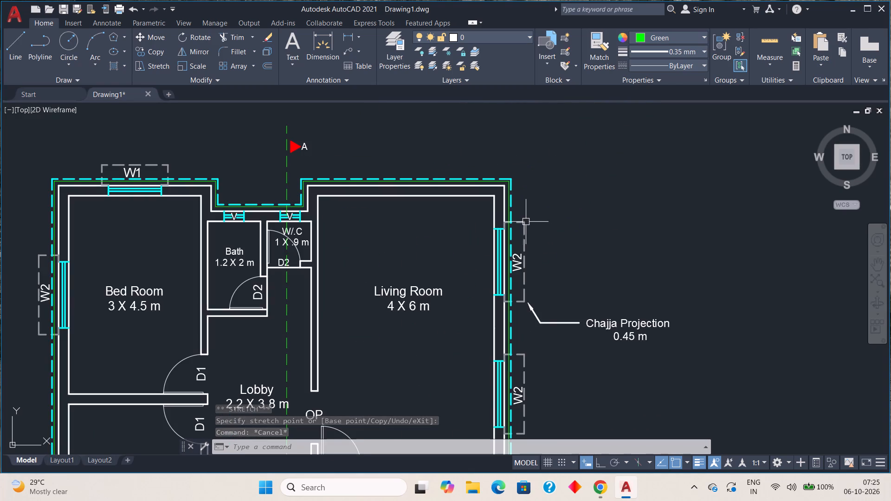
pyautogui.scroll(-1, 528, 222)
pyautogui.moveTo(567, 222); pyautogui.dragTo(575, 186, button='middle')
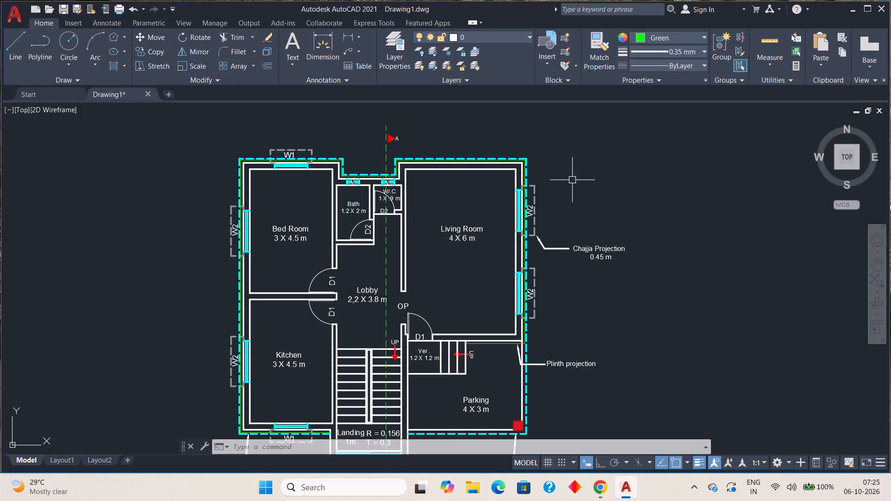
pyautogui.scroll(-1, 565, 185)
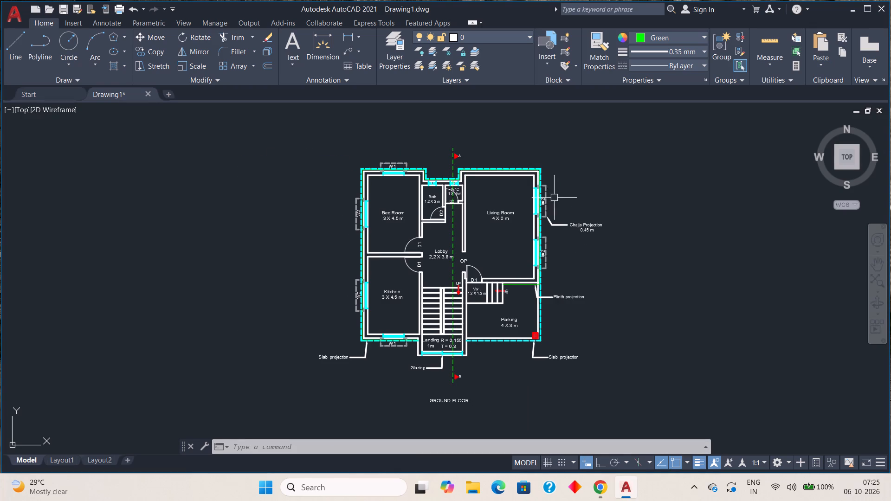
pyautogui.moveTo(515, 268); pyautogui.dragTo(498, 209, button='middle')
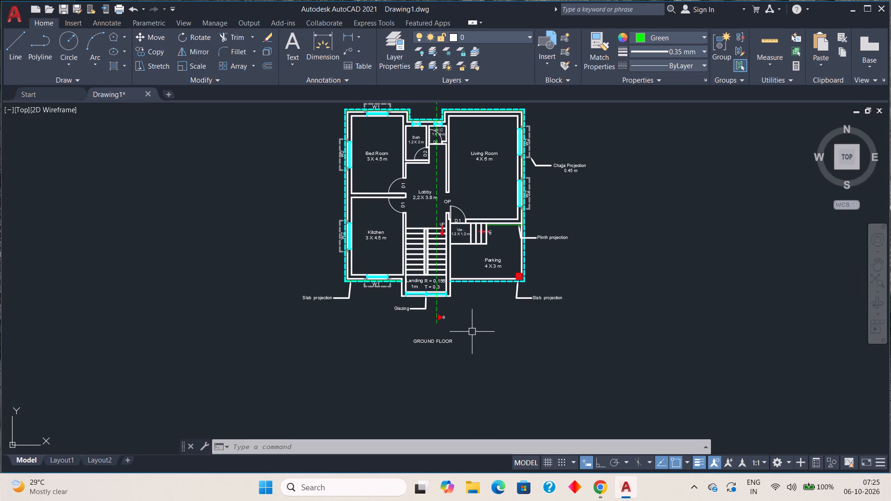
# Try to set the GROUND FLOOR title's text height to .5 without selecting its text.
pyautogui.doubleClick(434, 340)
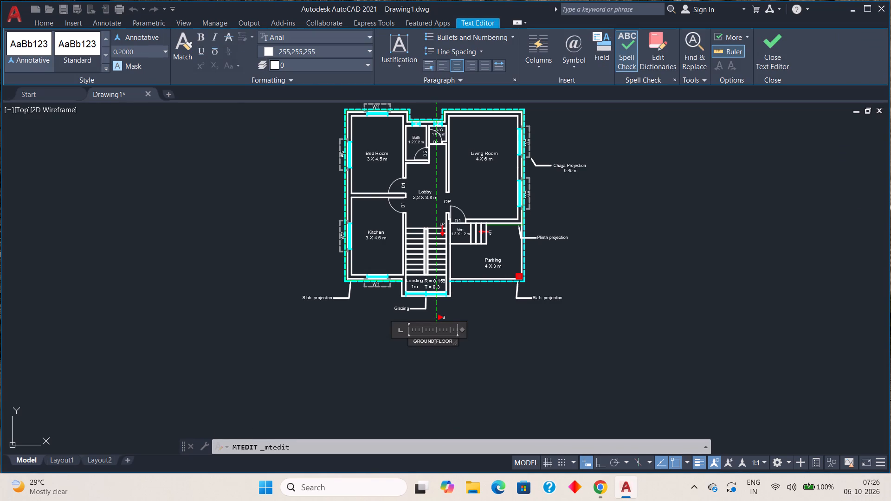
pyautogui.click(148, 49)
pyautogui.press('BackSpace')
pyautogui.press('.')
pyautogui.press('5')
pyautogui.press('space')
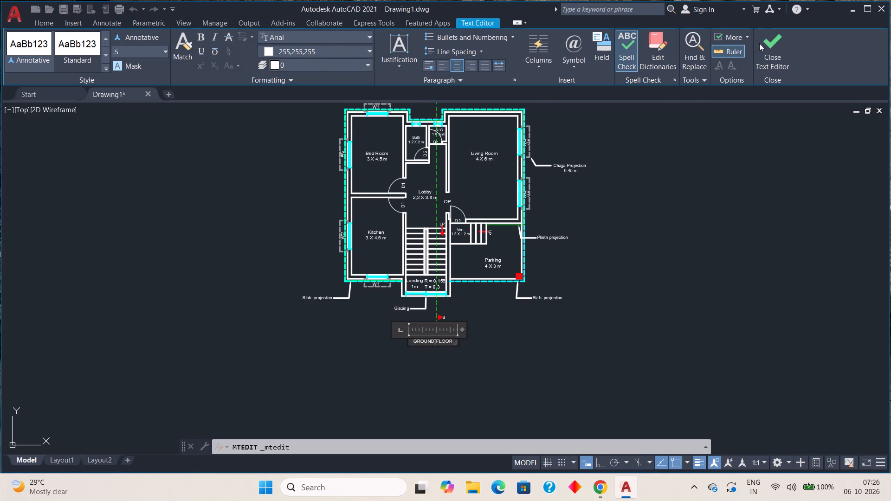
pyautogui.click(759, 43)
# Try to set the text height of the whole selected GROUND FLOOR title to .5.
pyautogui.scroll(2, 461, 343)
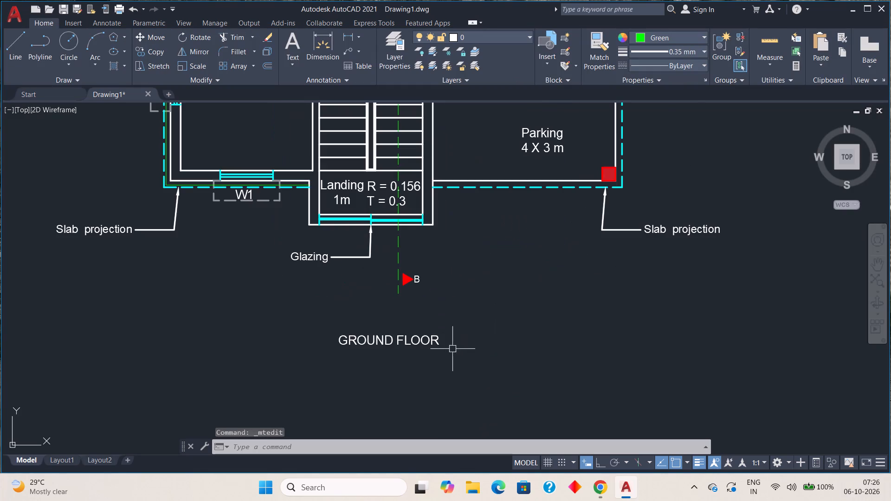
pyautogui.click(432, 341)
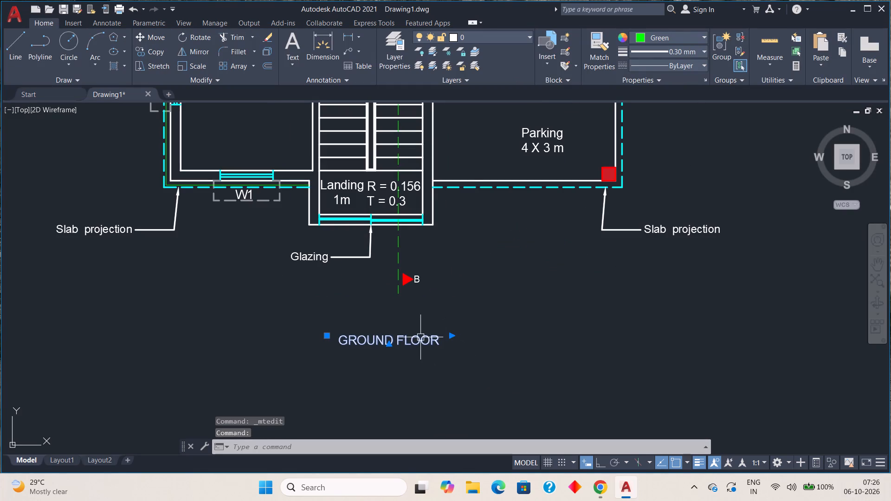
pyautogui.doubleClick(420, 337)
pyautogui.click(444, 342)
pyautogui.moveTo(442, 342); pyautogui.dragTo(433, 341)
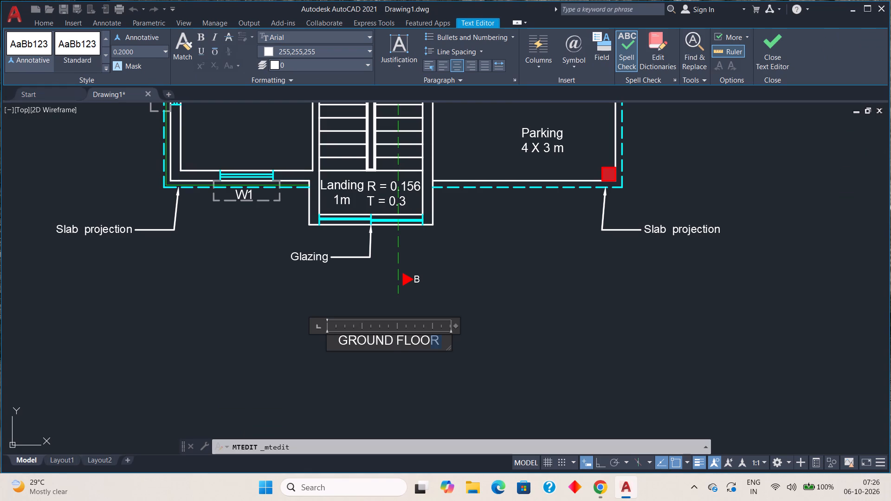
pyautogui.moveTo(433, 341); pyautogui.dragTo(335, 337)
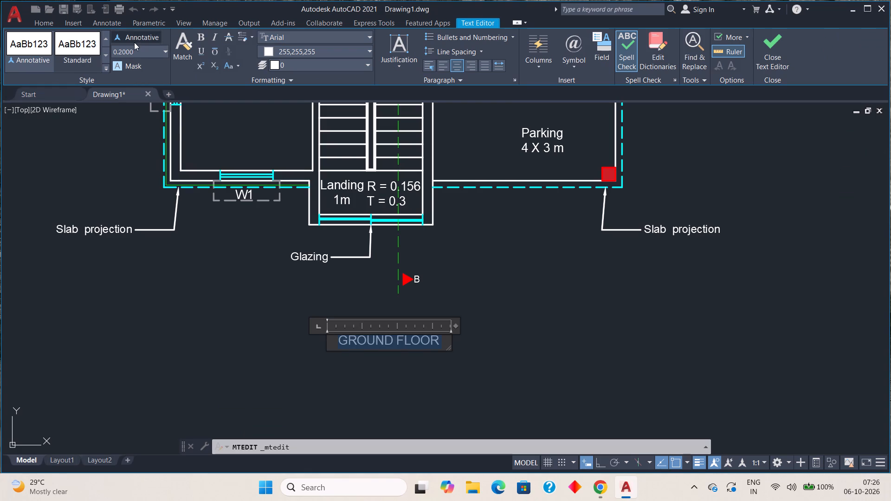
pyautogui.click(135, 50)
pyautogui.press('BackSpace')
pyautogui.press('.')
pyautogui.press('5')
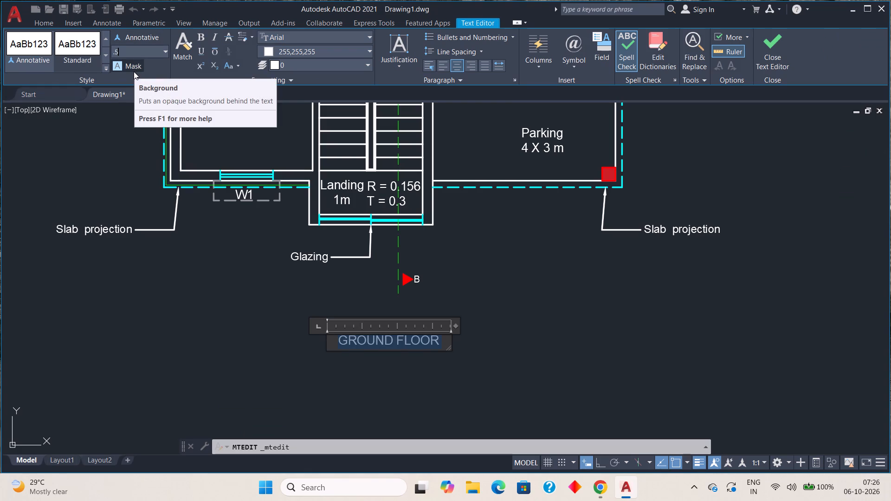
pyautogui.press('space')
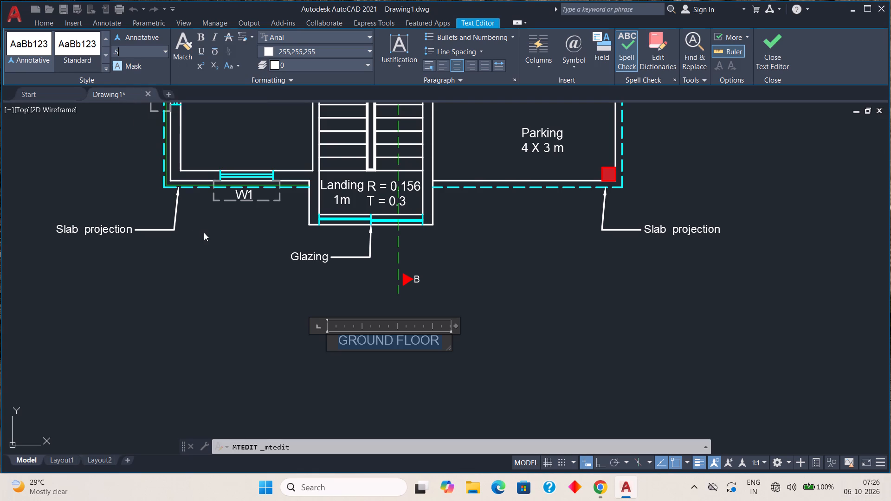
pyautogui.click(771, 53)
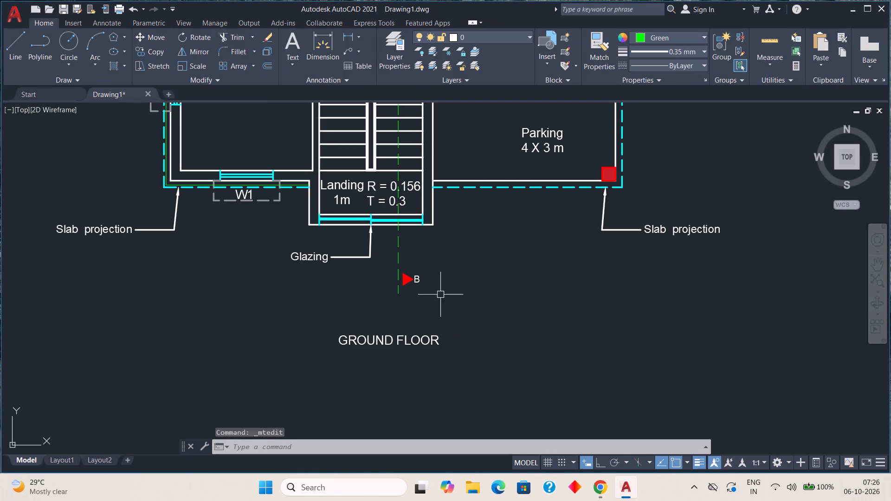
# Start a linear dimension and set the current colour to ByLayer and the lineweight to 0.15 mm.
pyautogui.scroll(-3, 472, 345)
pyautogui.moveTo(475, 347); pyautogui.dragTo(472, 363, button='middle')
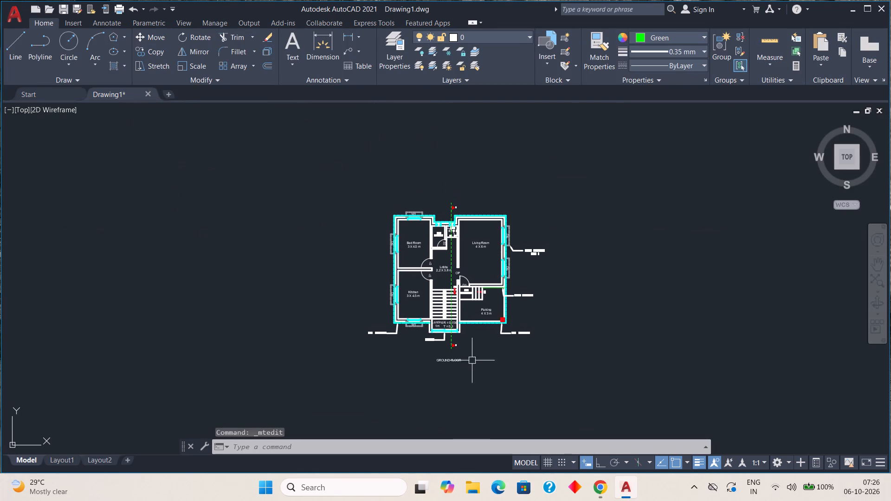
pyautogui.scroll(2, 491, 323)
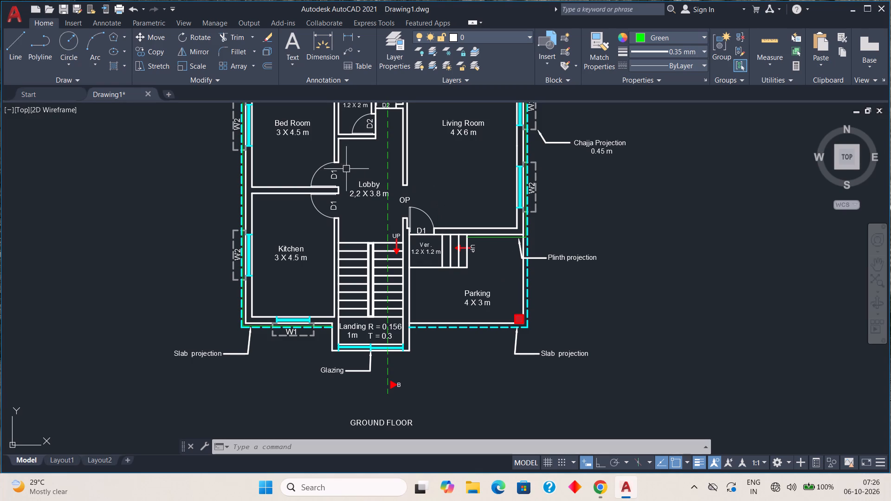
pyautogui.click(344, 34)
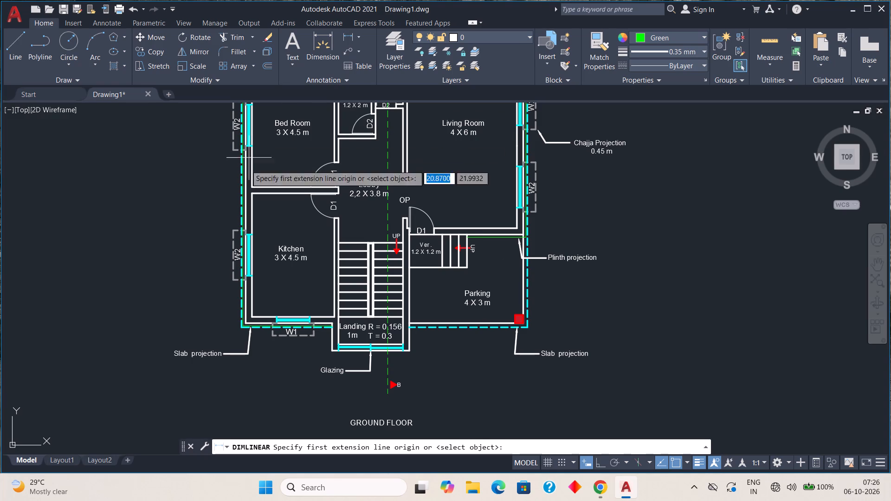
pyautogui.scroll(3, 257, 325)
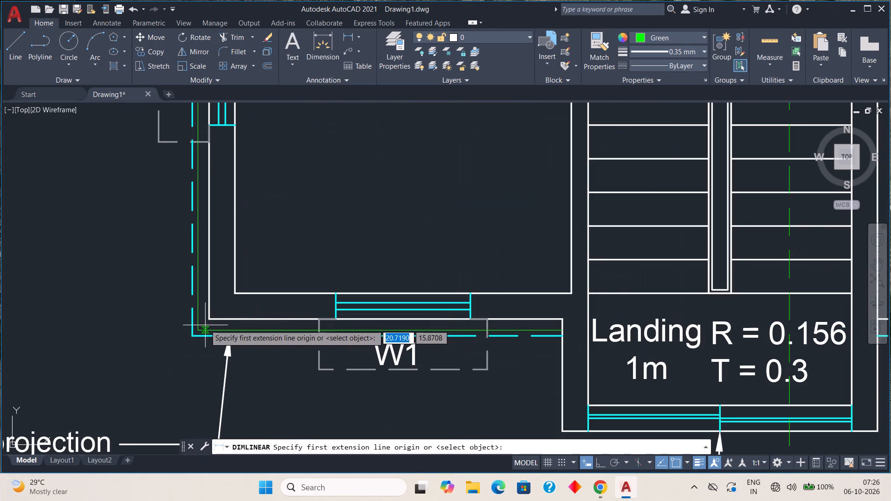
pyautogui.scroll(1, 205, 323)
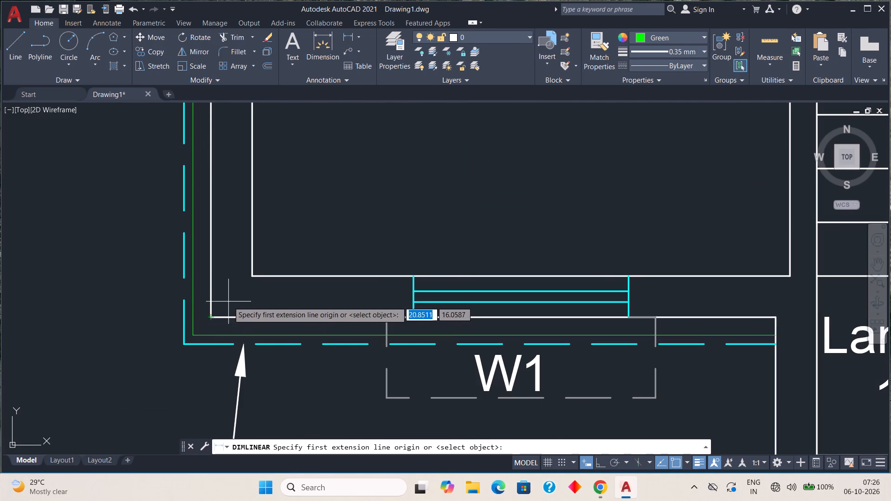
pyautogui.click(699, 35)
pyautogui.click(652, 51)
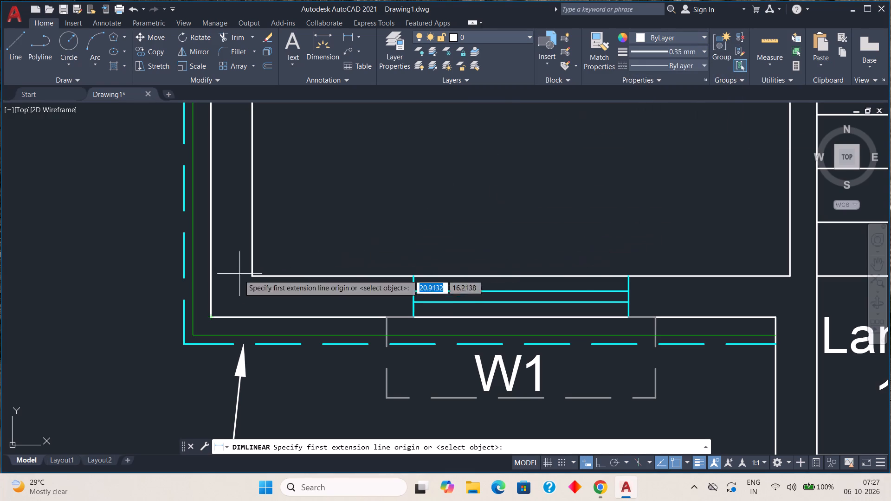
pyautogui.click(704, 51)
pyautogui.scroll(5, 677, 100)
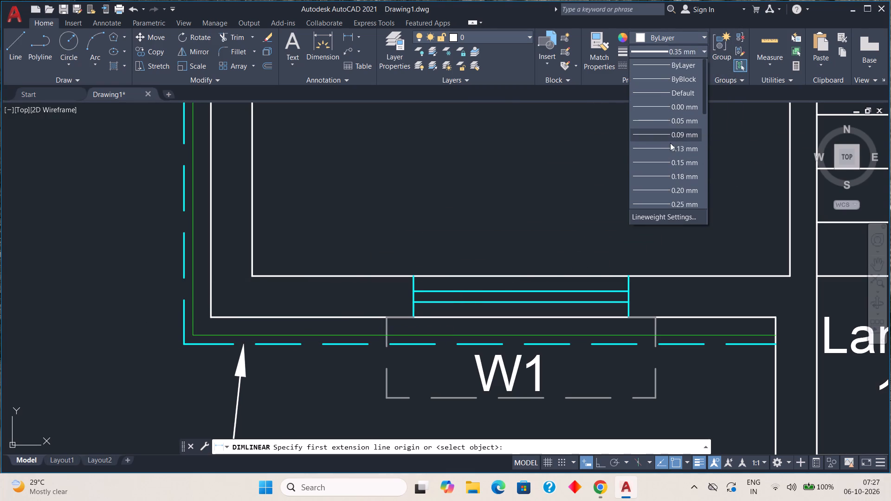
pyautogui.click(684, 158)
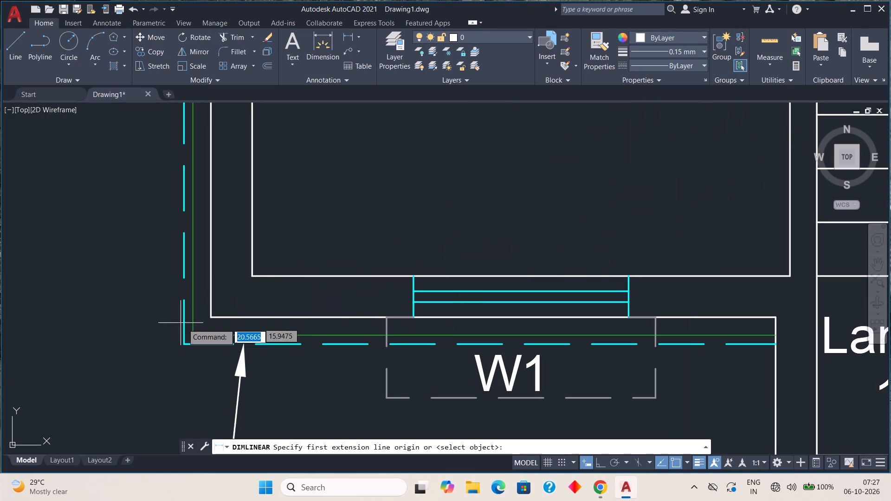
# Dimension the plan's overall vertical length between the left outer wall's bottom and top corners, placing the dimension line outside the W2 windows.
pyautogui.click(211, 320)
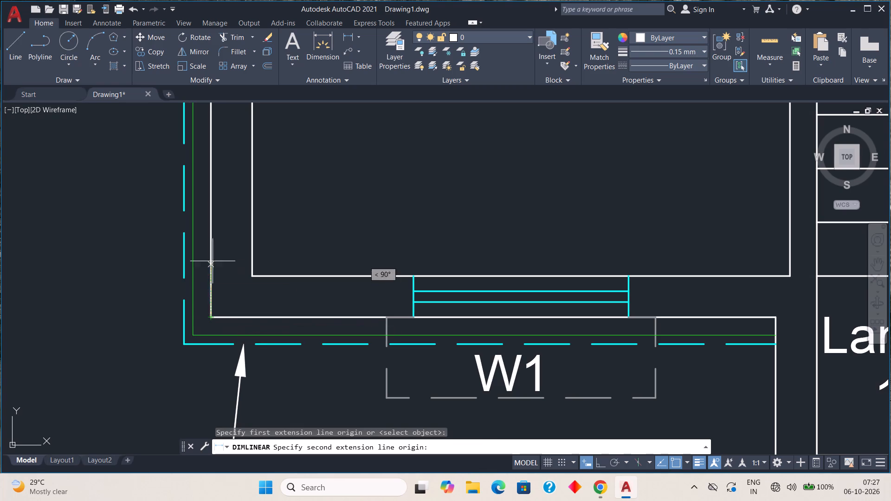
pyautogui.scroll(-2, 219, 221)
pyautogui.scroll(-1, 214, 167)
pyautogui.moveTo(209, 170); pyautogui.dragTo(150, 376, button='middle')
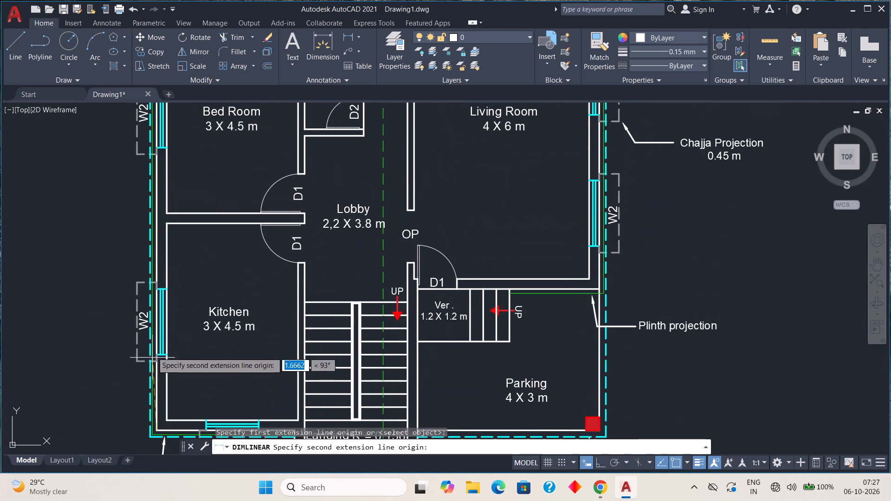
pyautogui.moveTo(157, 192); pyautogui.dragTo(132, 382, button='middle')
pyautogui.scroll(1, 129, 203)
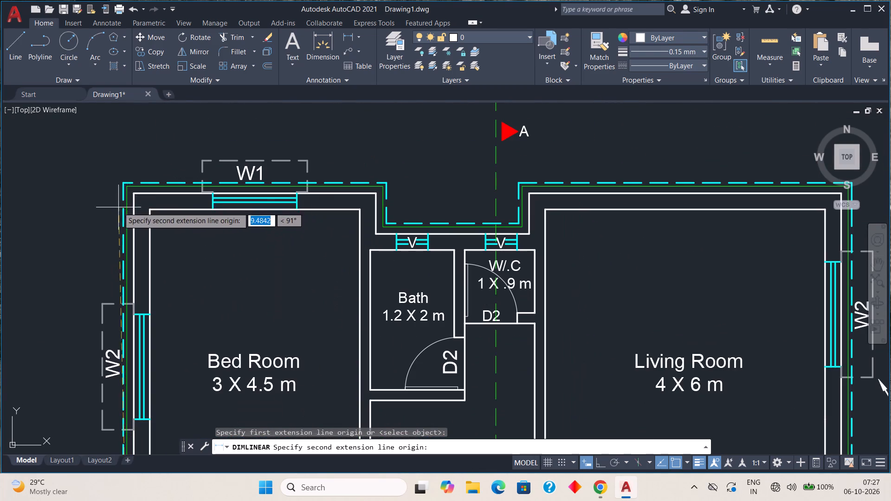
pyautogui.scroll(3, 126, 194)
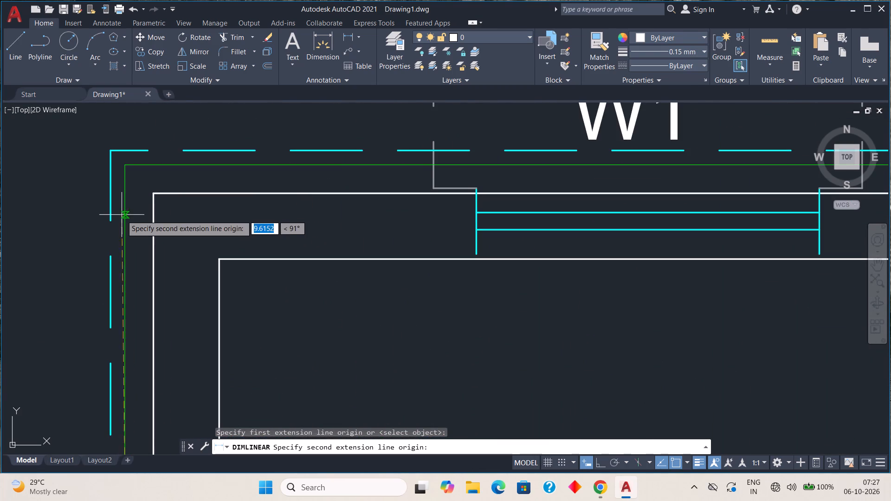
pyautogui.click(152, 193)
pyautogui.scroll(-3, 50, 201)
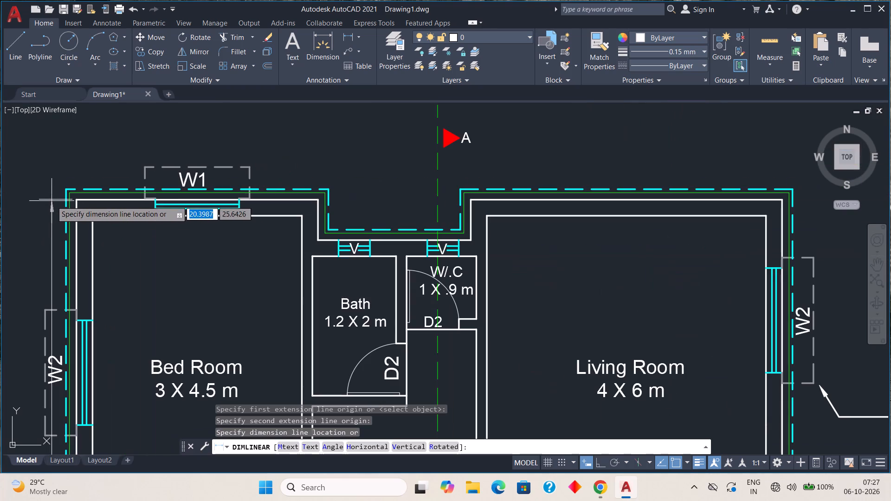
pyautogui.moveTo(29, 205); pyautogui.dragTo(136, 115, button='middle')
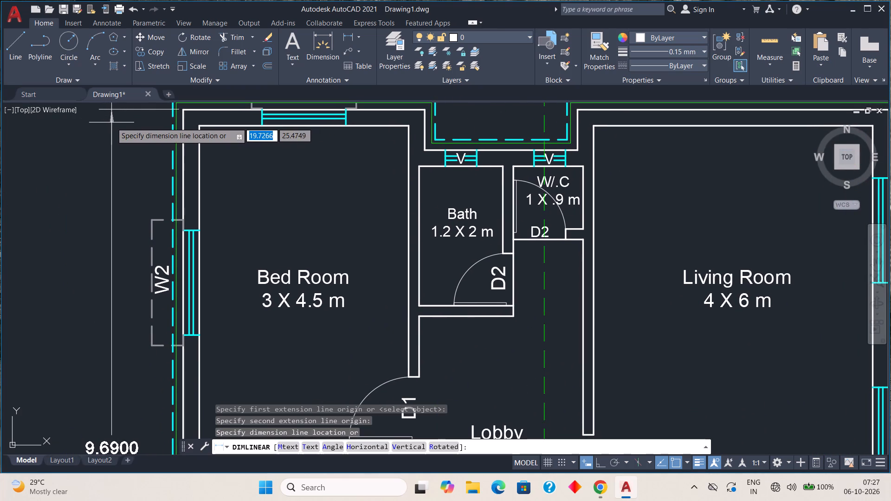
pyautogui.click(120, 121)
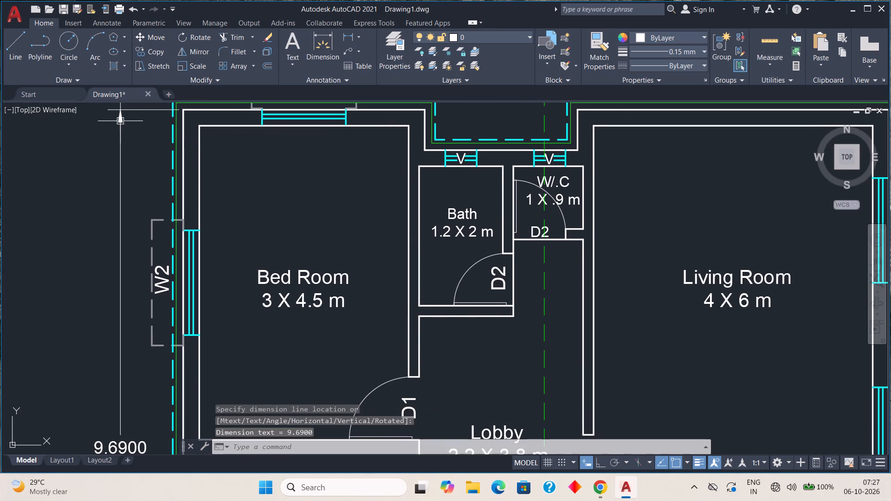
# Add a linear dimension across the plan's overall width between the two top outer wall corners, placed above the W1 window.
pyautogui.scroll(-2, 140, 157)
pyautogui.moveTo(200, 233); pyautogui.dragTo(180, 258, button='middle')
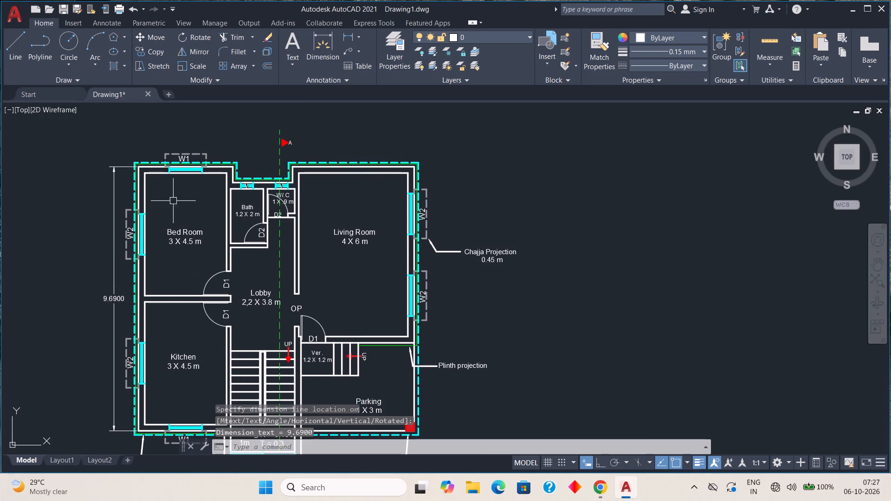
pyautogui.scroll(2, 173, 169)
pyautogui.press('space')
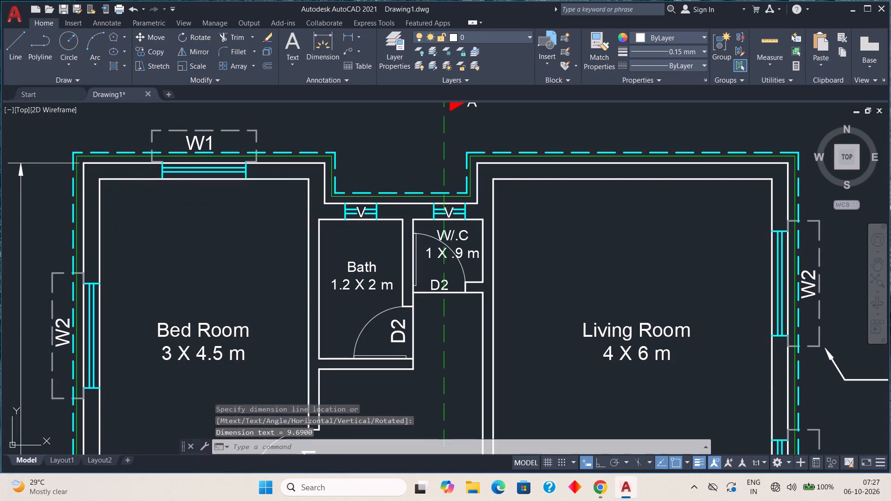
pyautogui.scroll(2, 97, 164)
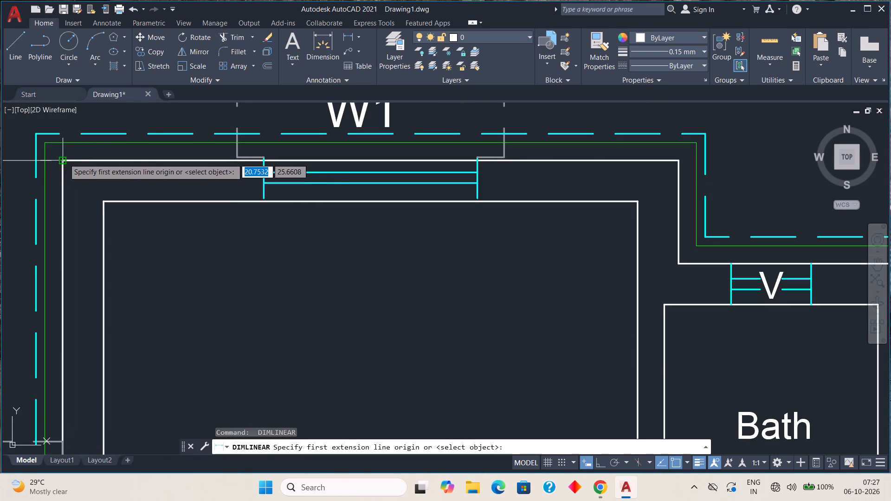
pyautogui.click(64, 159)
pyautogui.scroll(-1, 630, 167)
pyautogui.moveTo(660, 169); pyautogui.dragTo(0, 236, button='middle')
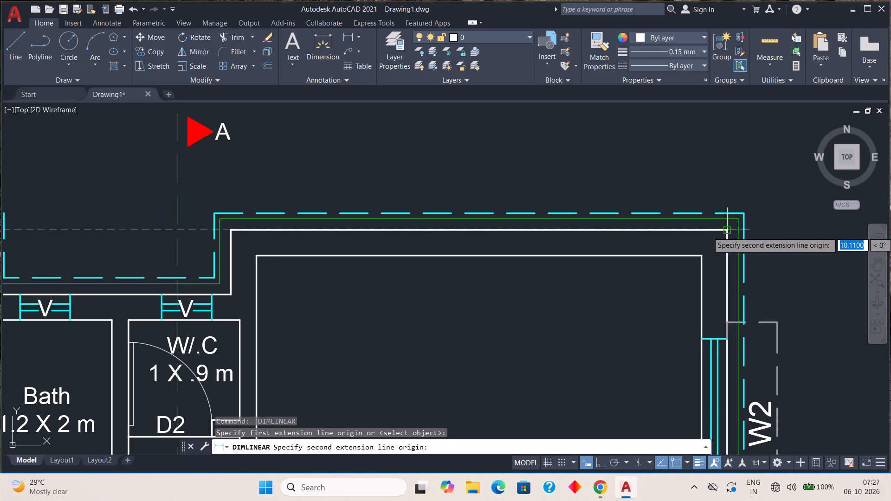
pyautogui.click(723, 232)
pyautogui.scroll(-2, 705, 145)
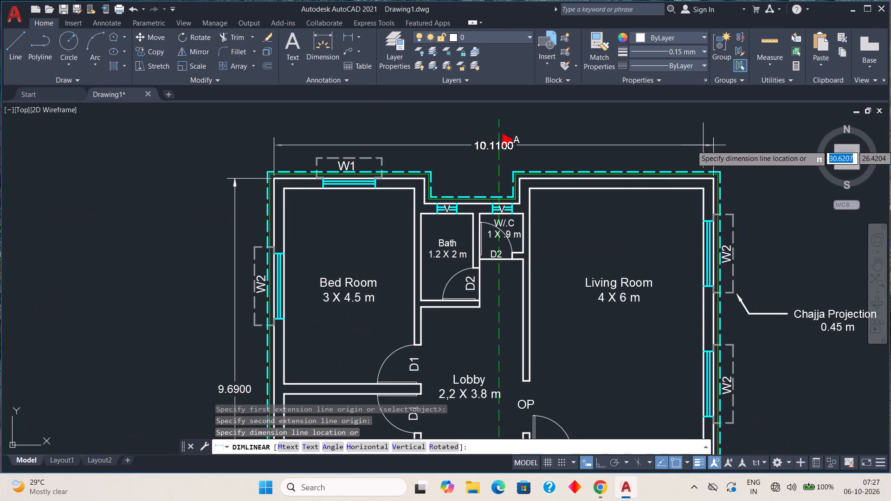
pyautogui.moveTo(699, 149); pyautogui.dragTo(673, 224, button='middle')
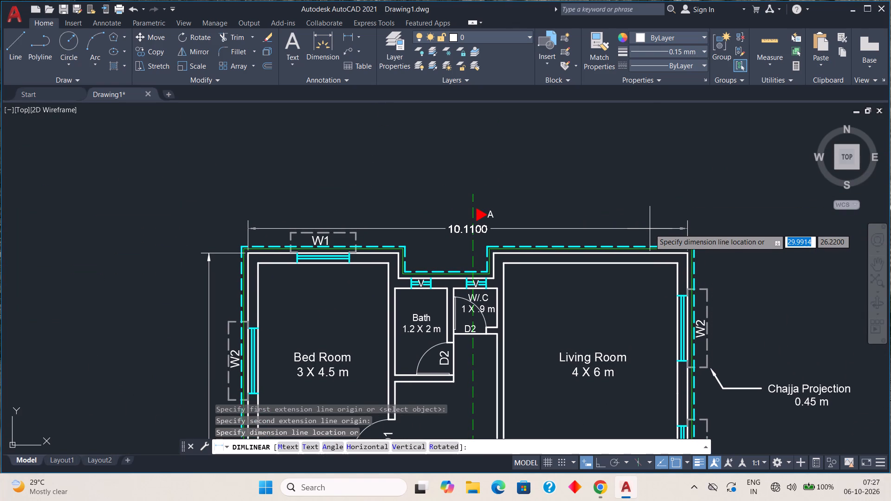
pyautogui.click(650, 229)
pyautogui.press('Escape')
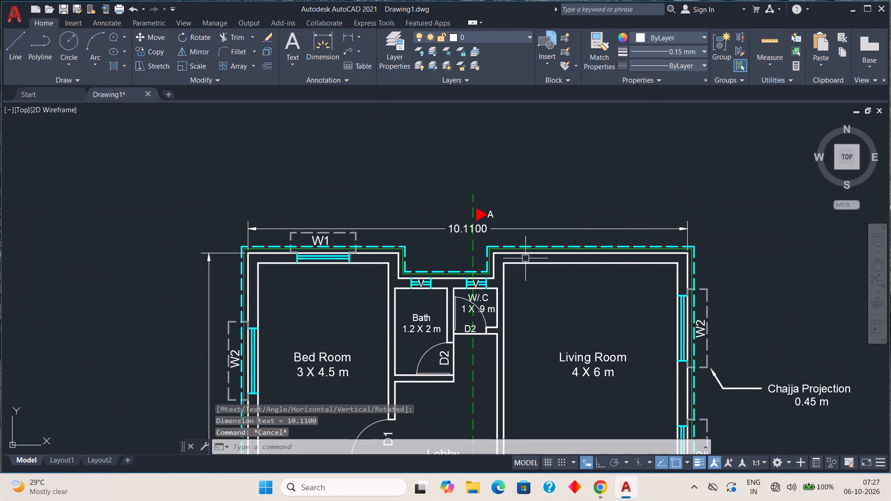
# Change the colour of the dashed cyan slab projection outline around the building to Red.
pyautogui.scroll(-2, 524, 244)
pyautogui.moveTo(504, 305); pyautogui.dragTo(477, 223, button='middle')
pyautogui.scroll(1, 510, 220)
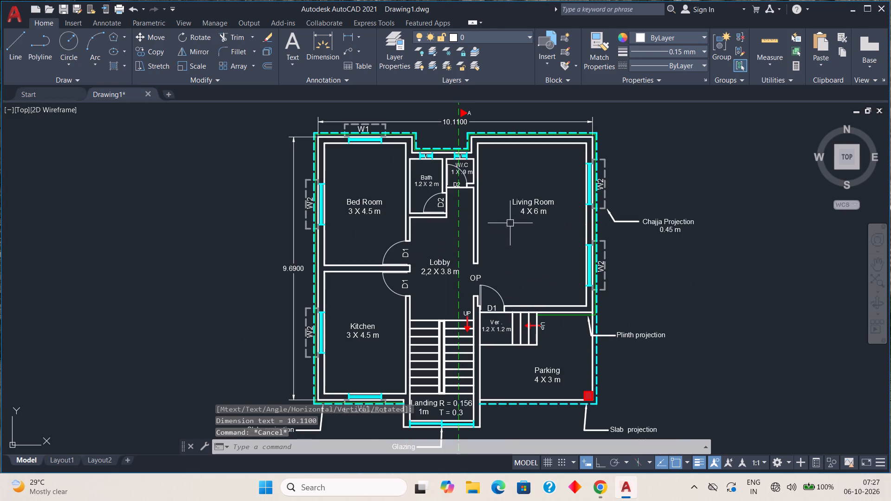
pyautogui.scroll(-1, 516, 237)
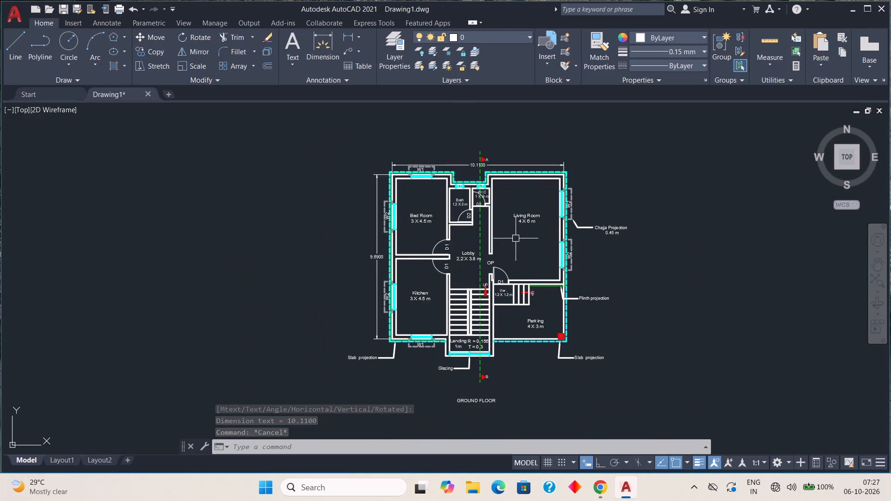
pyautogui.moveTo(516, 238); pyautogui.dragTo(500, 258, button='middle')
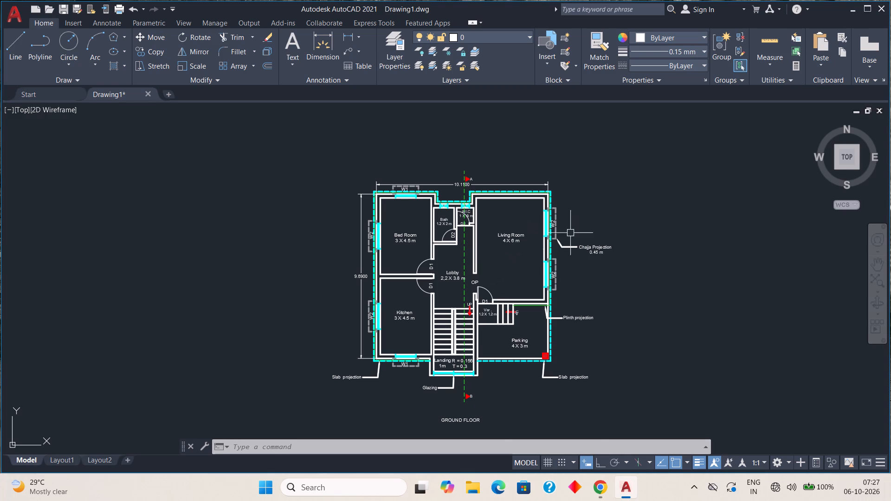
pyautogui.scroll(3, 566, 268)
pyautogui.scroll(2, 524, 340)
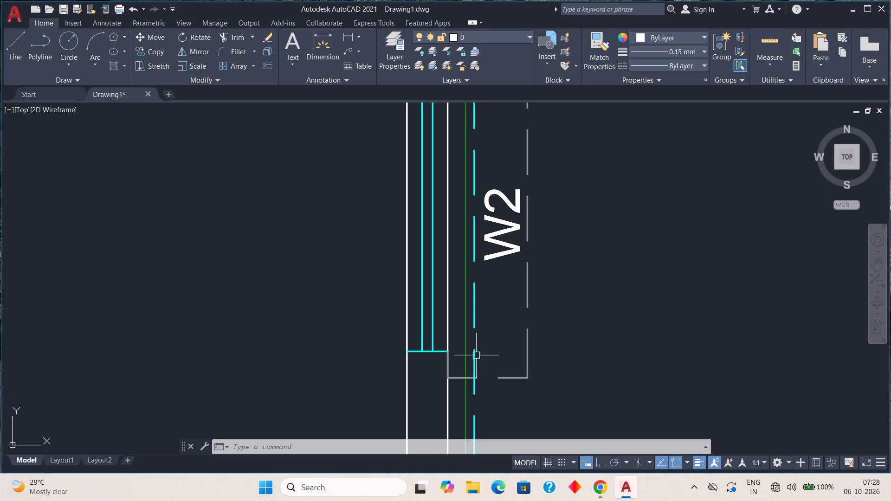
pyautogui.click(473, 356)
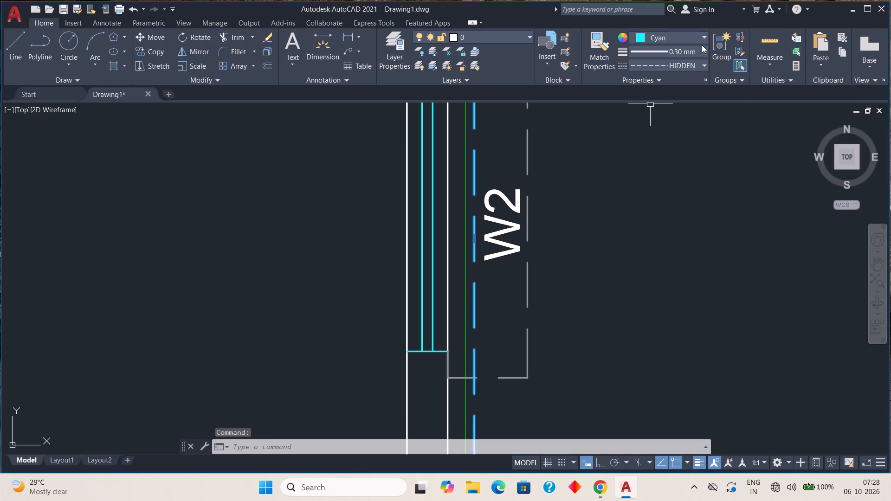
pyautogui.click(703, 38)
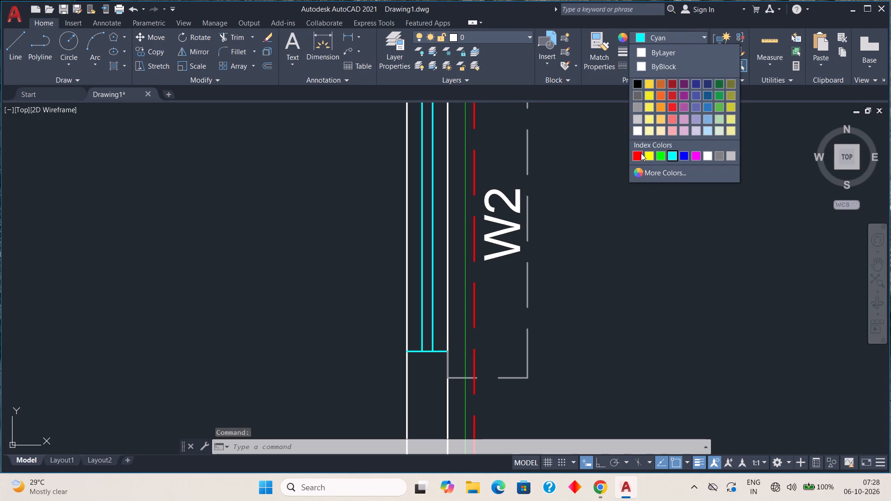
pyautogui.click(641, 153)
pyautogui.scroll(-2, 594, 276)
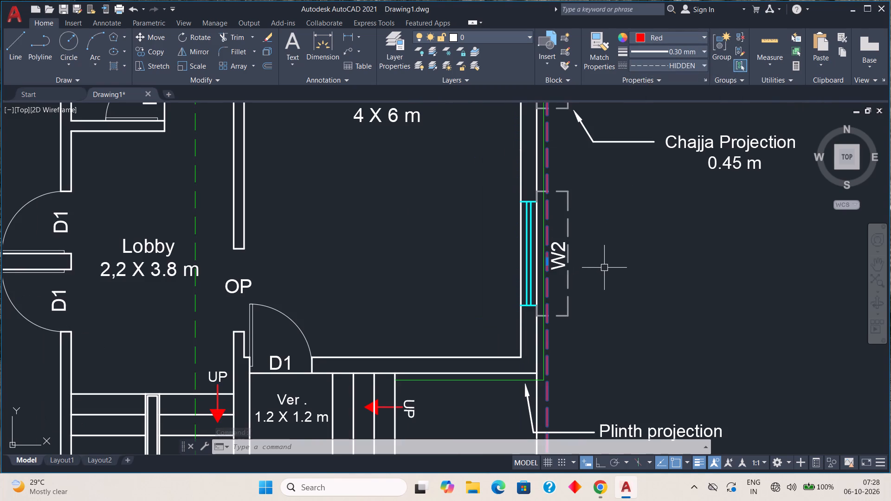
pyautogui.press('Escape')
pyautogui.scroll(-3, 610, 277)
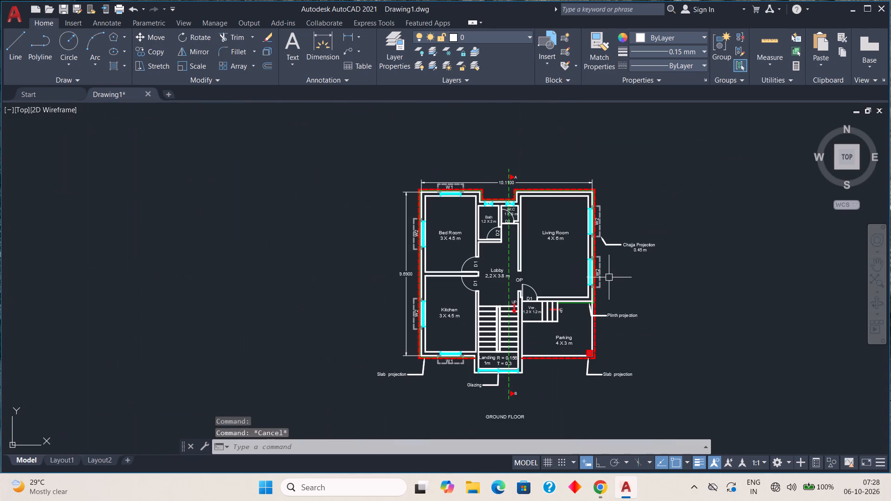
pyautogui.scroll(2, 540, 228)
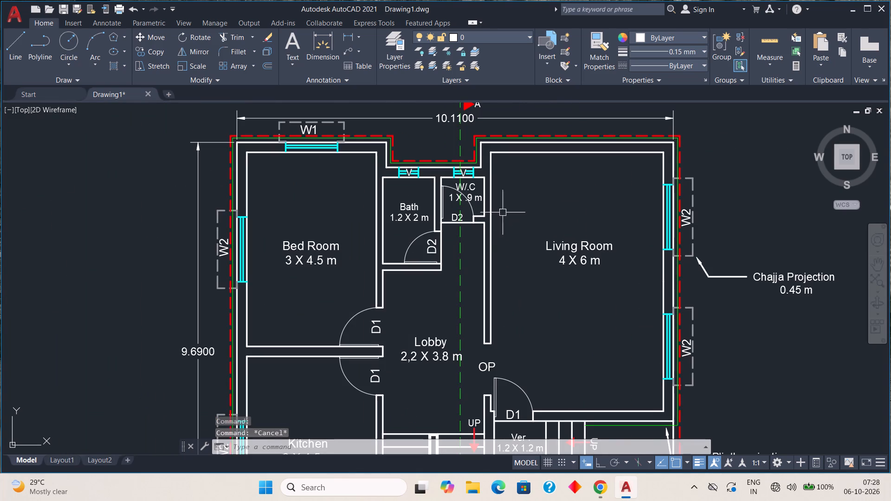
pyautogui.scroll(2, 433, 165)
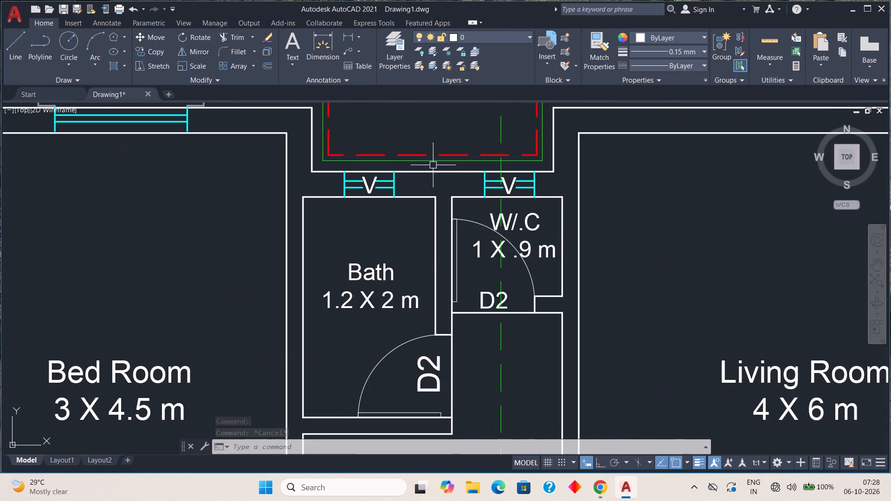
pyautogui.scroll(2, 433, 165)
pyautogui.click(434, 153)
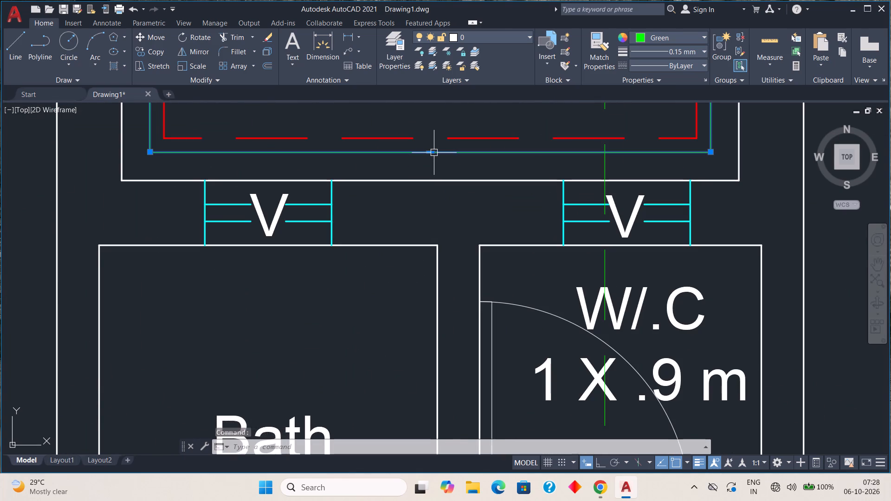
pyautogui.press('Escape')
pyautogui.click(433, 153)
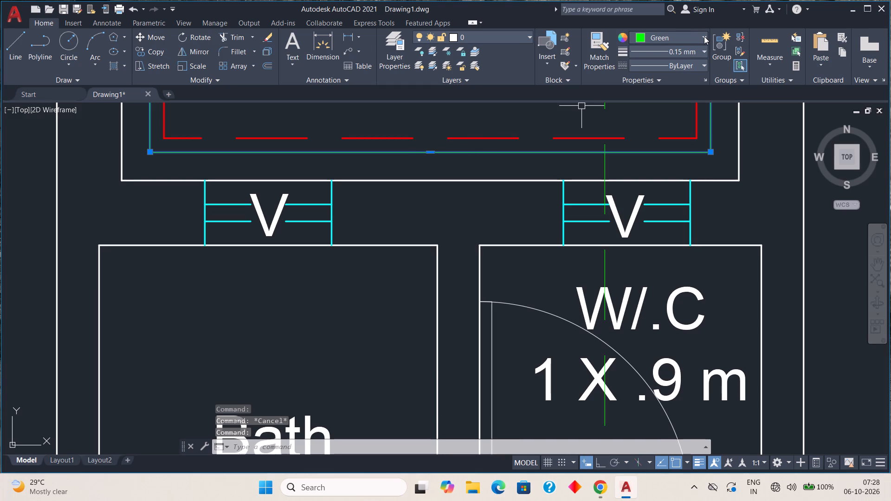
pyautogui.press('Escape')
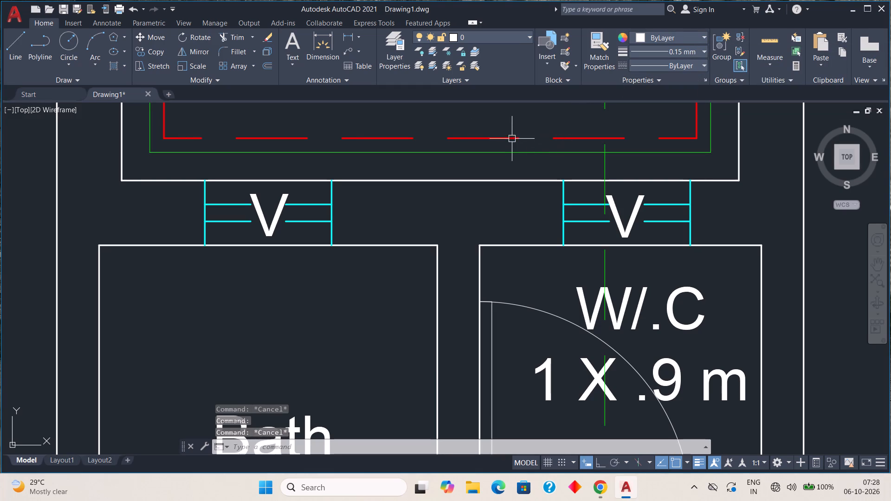
# Set the lineweight of the dashed red slab projection outline to 0.25 mm.
pyautogui.click(512, 139)
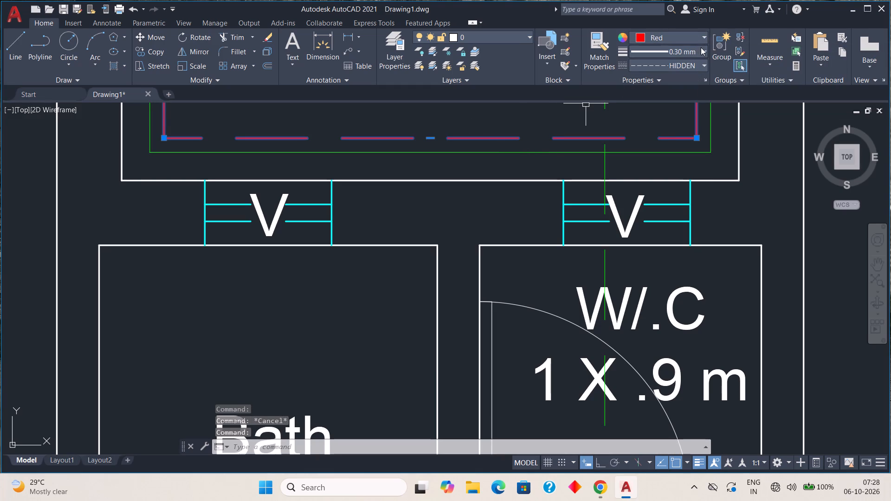
pyautogui.click(702, 50)
pyautogui.scroll(1, 695, 77)
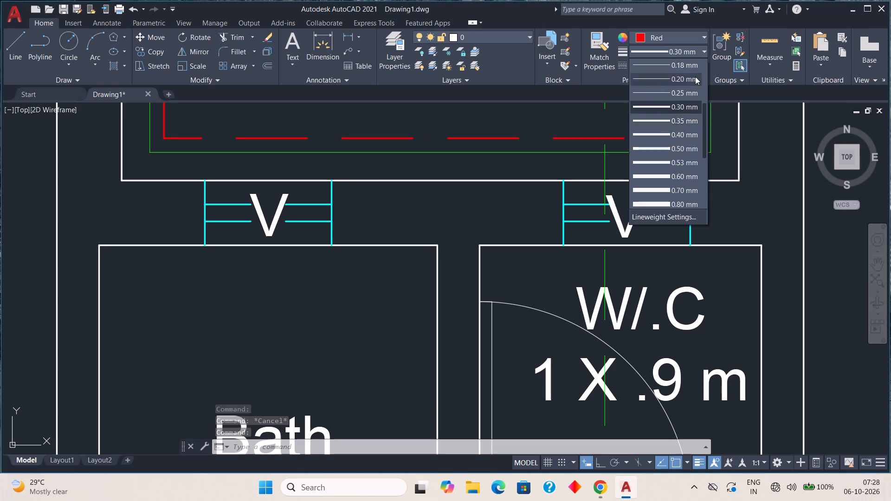
pyautogui.scroll(1, 695, 77)
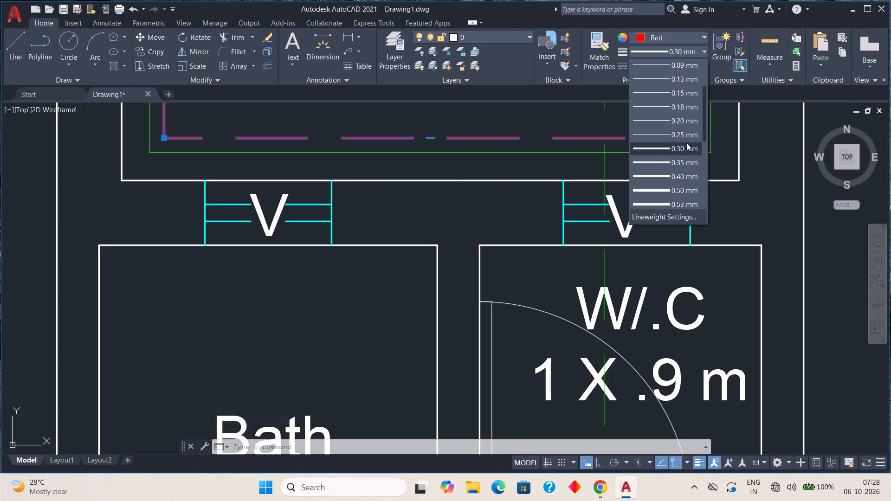
pyautogui.click(686, 135)
pyautogui.press('Escape')
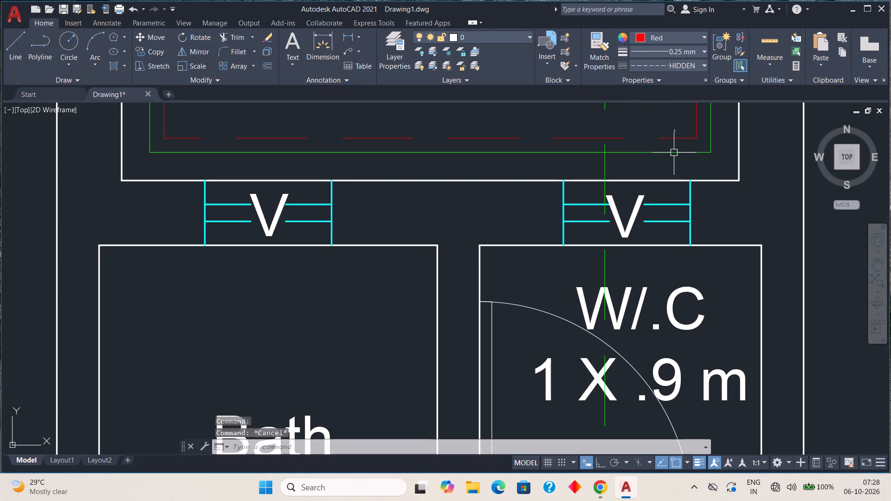
# Set the lineweight of the green plinth projection outline around the building to 0.25 mm.
pyautogui.scroll(-5, 609, 188)
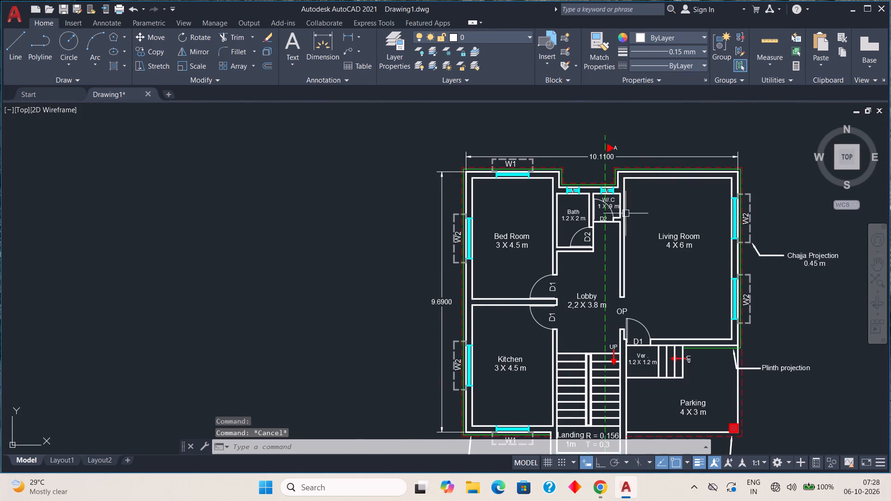
pyautogui.moveTo(657, 220); pyautogui.dragTo(611, 169, button='middle')
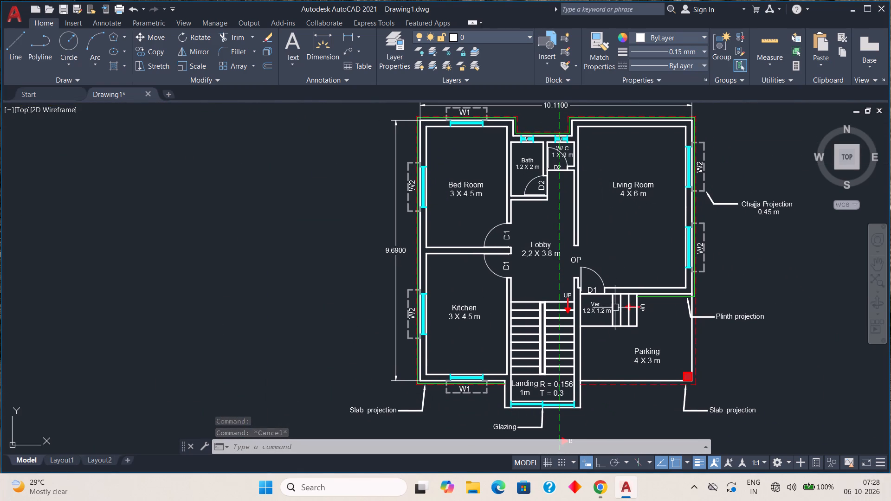
pyautogui.scroll(4, 697, 216)
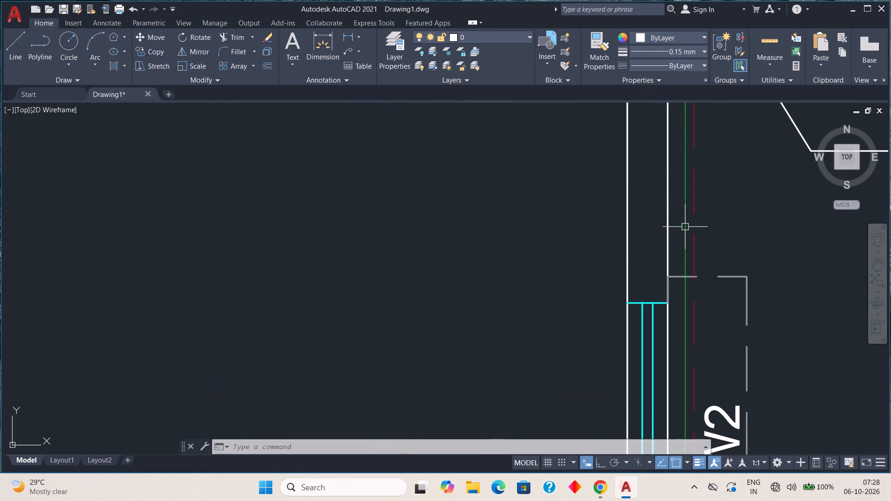
pyautogui.click(684, 227)
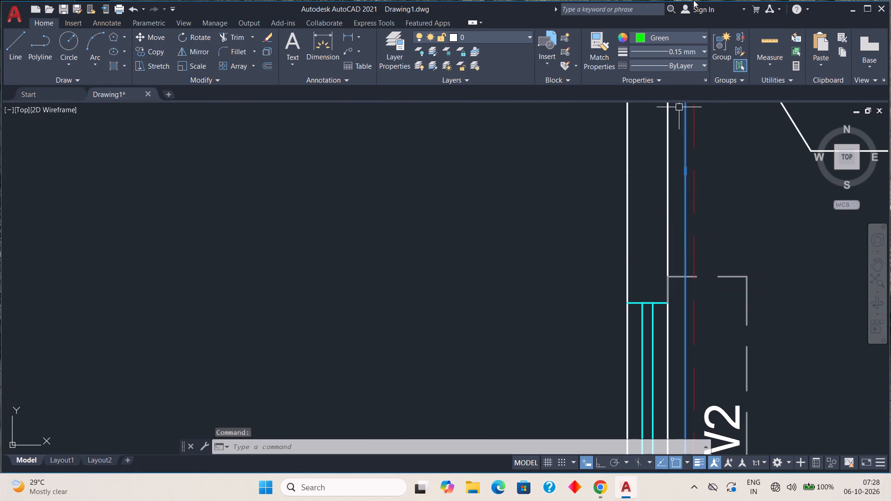
pyautogui.click(704, 49)
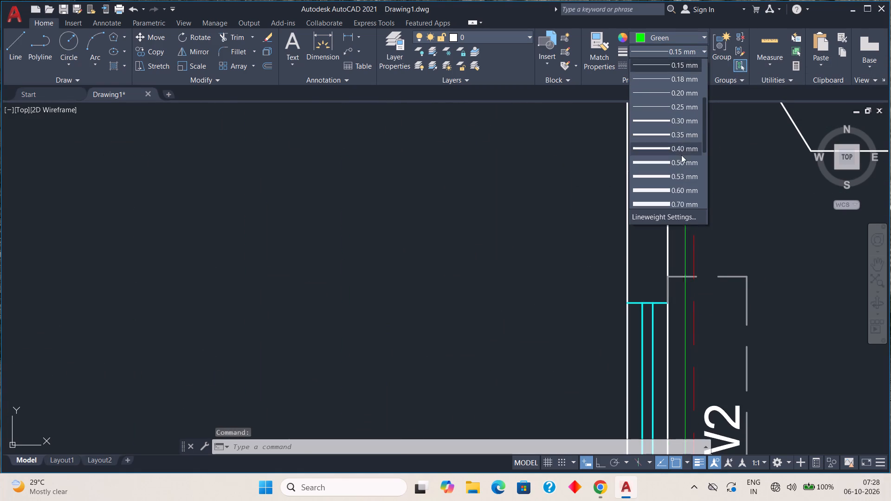
pyautogui.click(682, 109)
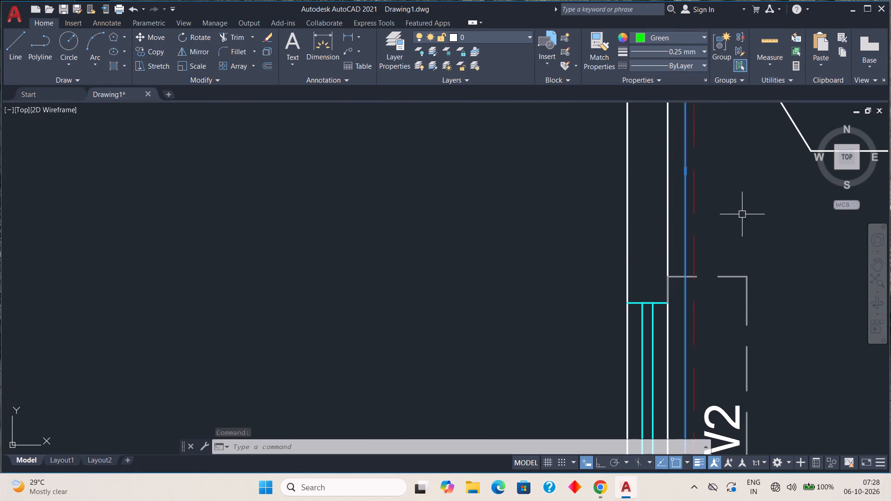
pyautogui.press('Escape')
# Review the whole ground floor plan, checking the projection outlines, room labels, windows and overall dimensions.
pyautogui.scroll(-5, 737, 218)
pyautogui.moveTo(682, 202); pyautogui.dragTo(669, 224, button='middle')
pyautogui.scroll(2, 633, 193)
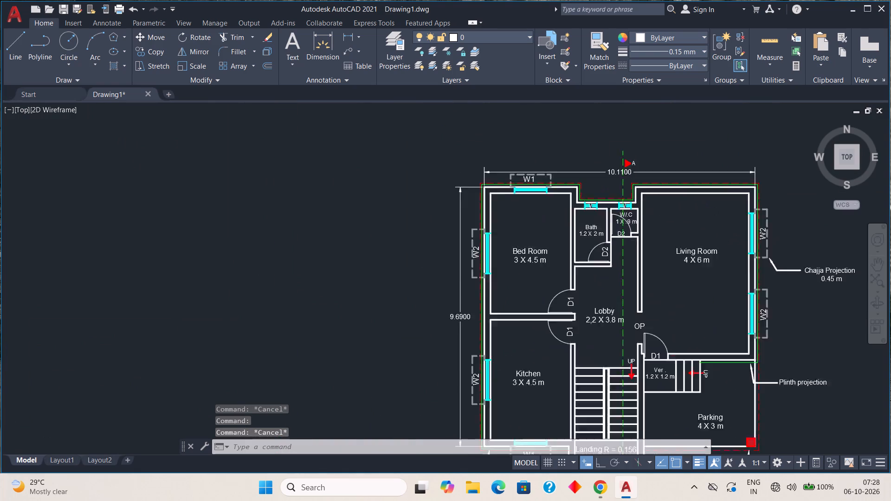
pyautogui.moveTo(542, 241); pyautogui.dragTo(536, 212, button='middle')
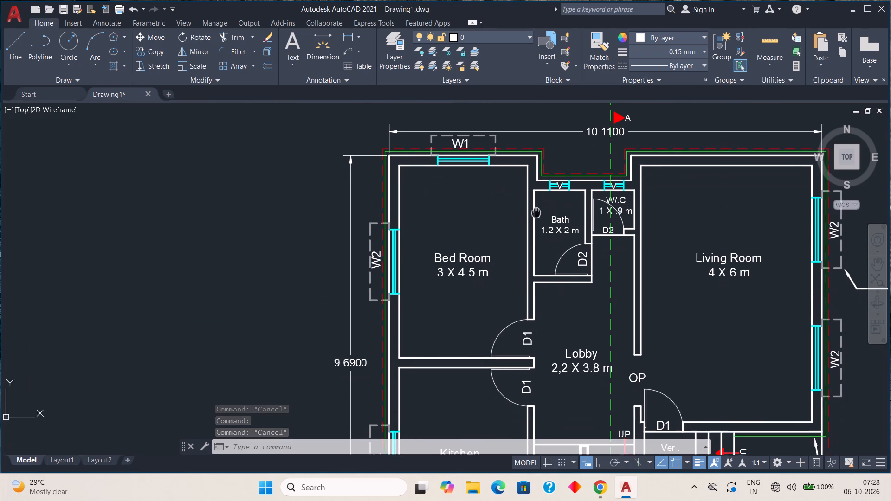
pyautogui.moveTo(536, 212); pyautogui.dragTo(536, 212, button='middle')
pyautogui.moveTo(430, 277); pyautogui.dragTo(448, 215, button='middle')
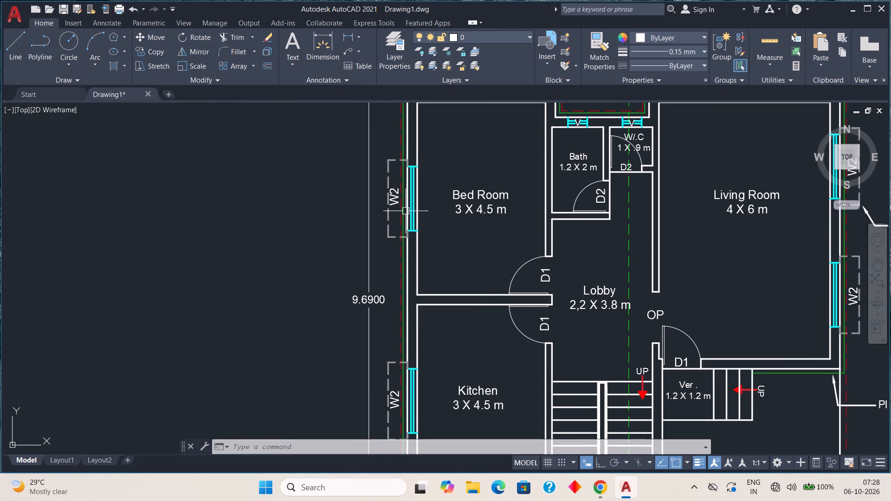
pyautogui.scroll(-1, 420, 207)
pyautogui.moveTo(487, 202); pyautogui.dragTo(457, 235, button='middle')
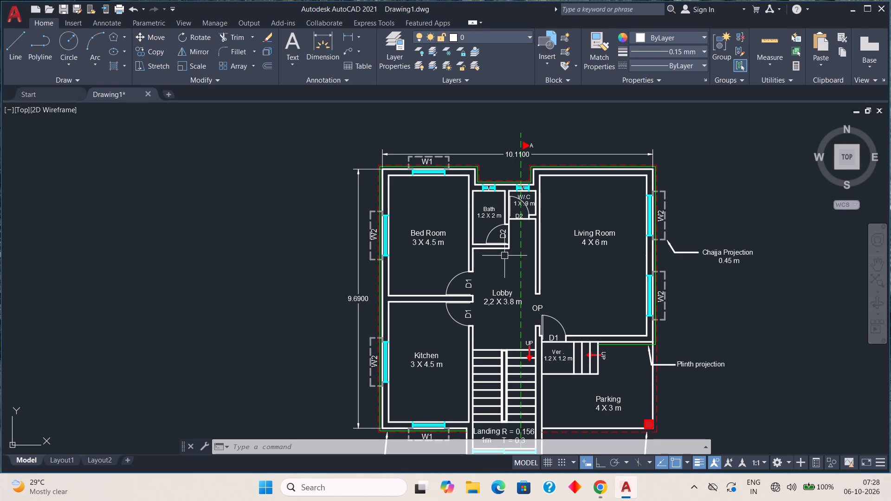
pyautogui.moveTo(509, 238); pyautogui.dragTo(498, 212, button='middle')
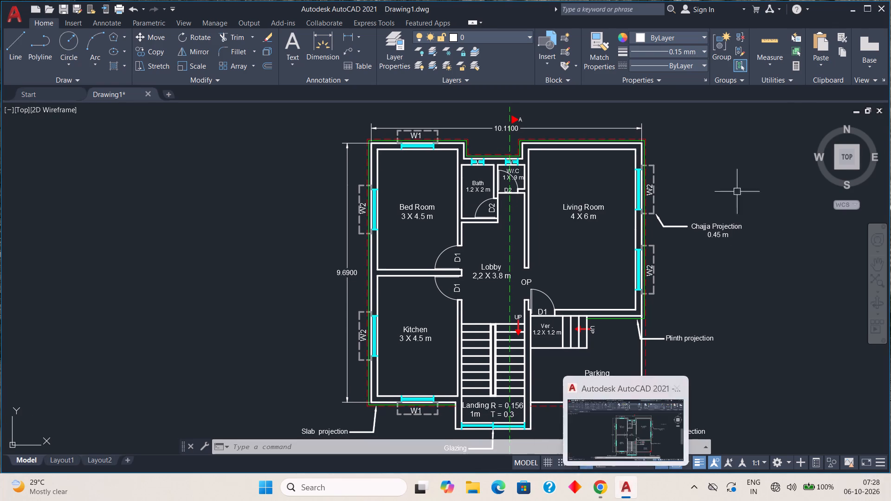
# Minimise AutoCAD and launch the Fuji application from the desktop.
pyautogui.click(850, 7)
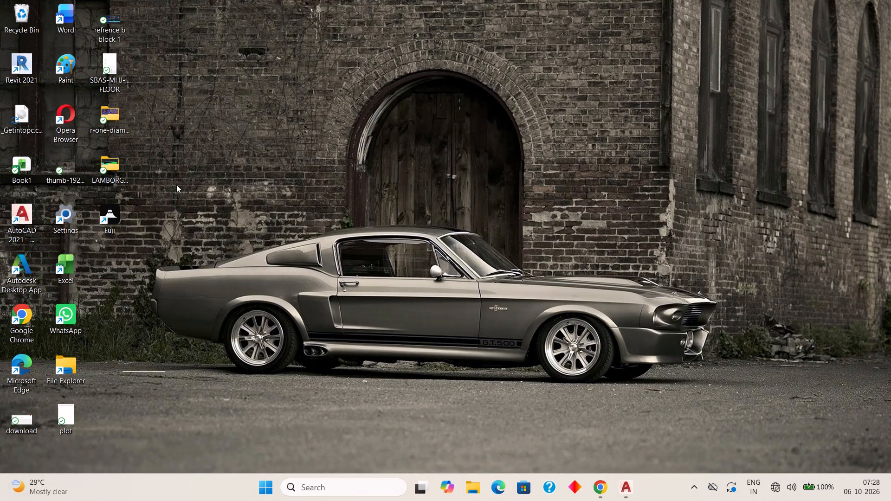
pyautogui.doubleClick(105, 214)
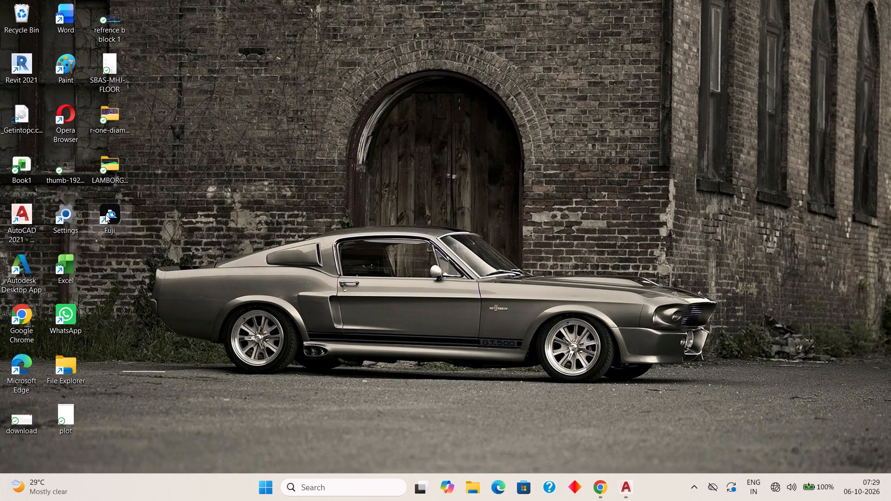
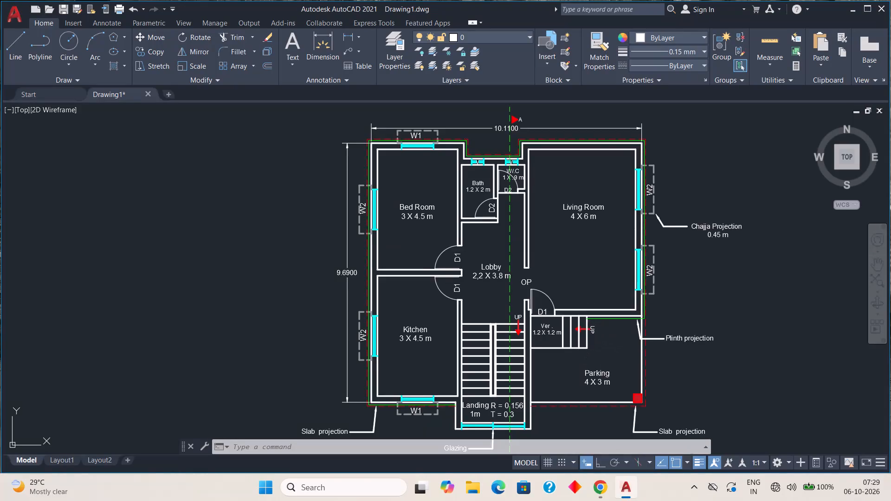
# Review the ground floor plan, checking the windows and projection outlines, especially the W1 window above the bedroom.
pyautogui.moveTo(573, 292); pyautogui.dragTo(572, 302, button='middle')
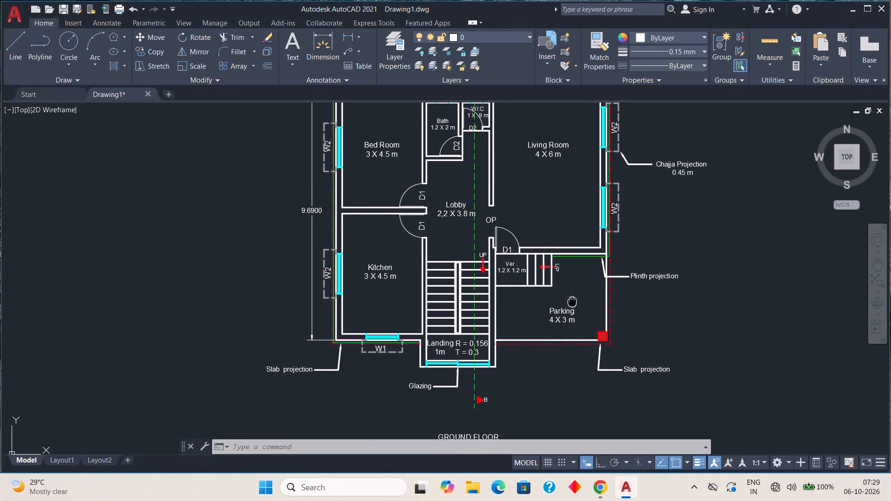
pyautogui.moveTo(572, 302); pyautogui.dragTo(572, 306, button='middle')
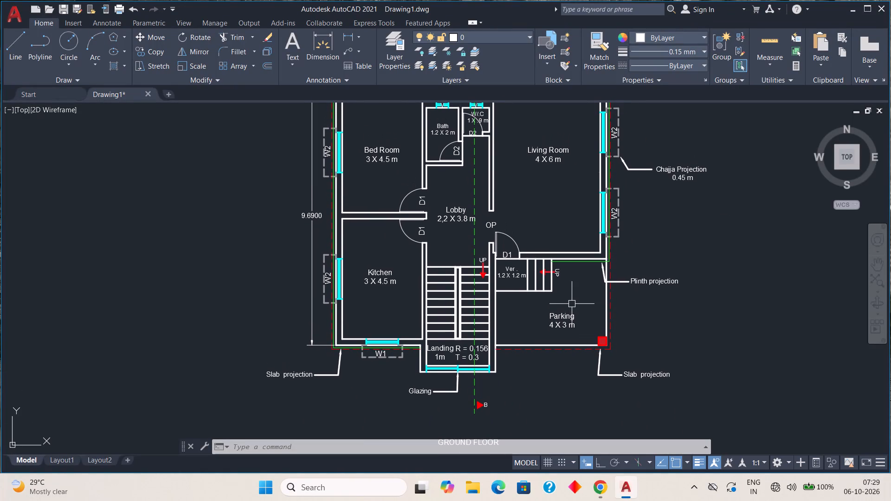
pyautogui.moveTo(521, 296); pyautogui.dragTo(519, 308, button='middle')
pyautogui.scroll(2, 536, 285)
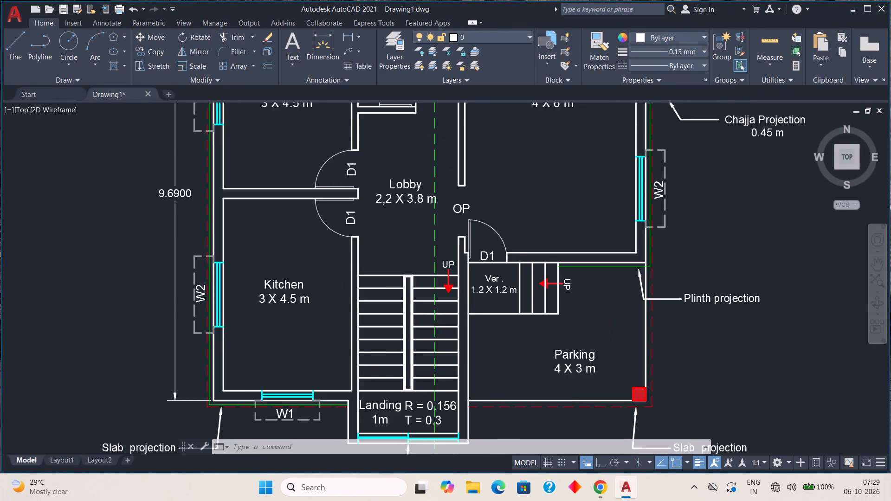
pyautogui.scroll(1, 536, 285)
pyautogui.scroll(-3, 536, 285)
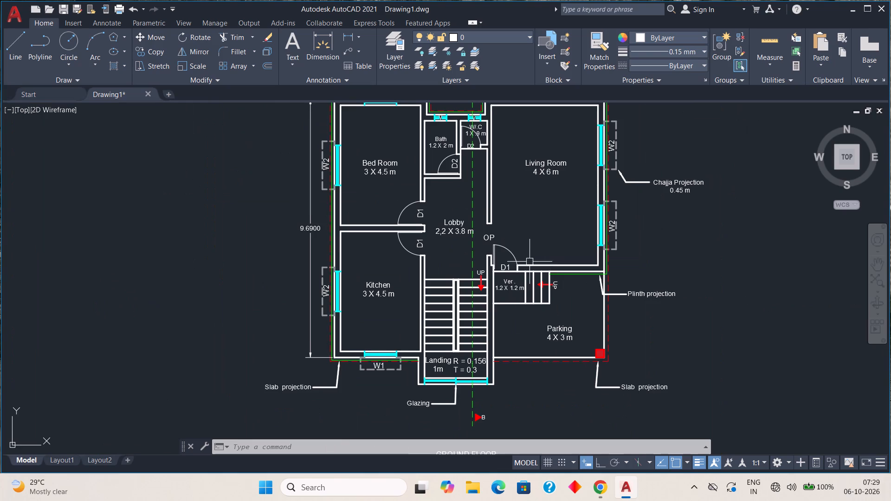
pyautogui.moveTo(529, 265); pyautogui.dragTo(521, 309, button='middle')
pyautogui.moveTo(530, 250); pyautogui.dragTo(523, 271, button='middle')
pyautogui.scroll(2, 509, 211)
pyautogui.scroll(-1, 505, 203)
pyautogui.moveTo(439, 179); pyautogui.dragTo(437, 203, button='middle')
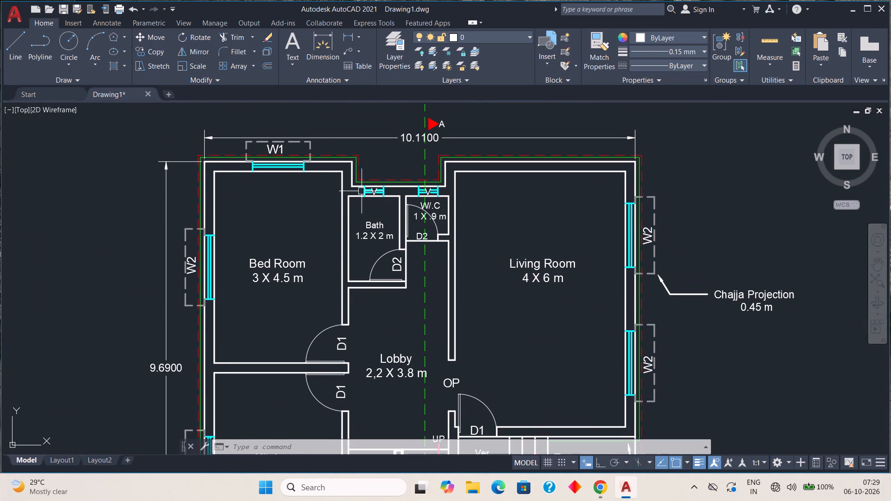
pyautogui.scroll(2, 366, 184)
pyautogui.scroll(-1, 366, 185)
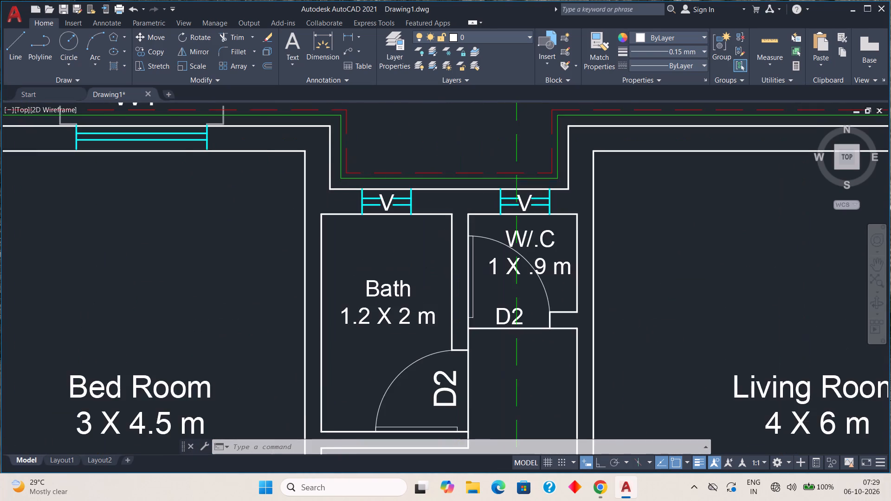
pyautogui.scroll(-1, 366, 186)
pyautogui.moveTo(297, 183); pyautogui.dragTo(295, 208, button='middle')
pyautogui.scroll(2, 289, 205)
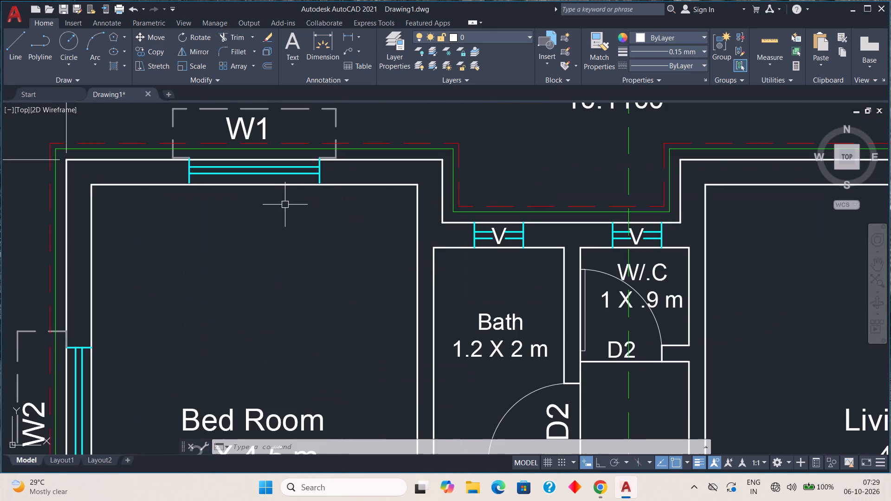
pyautogui.click(285, 174)
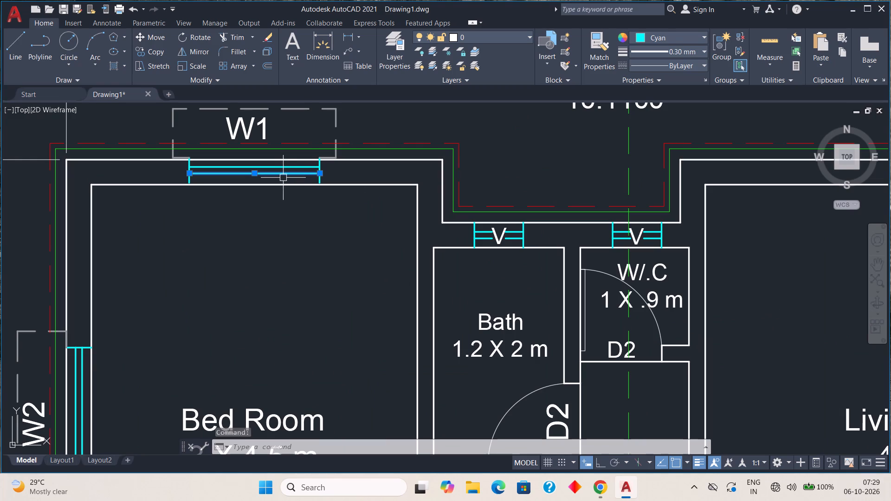
pyautogui.press('Escape')
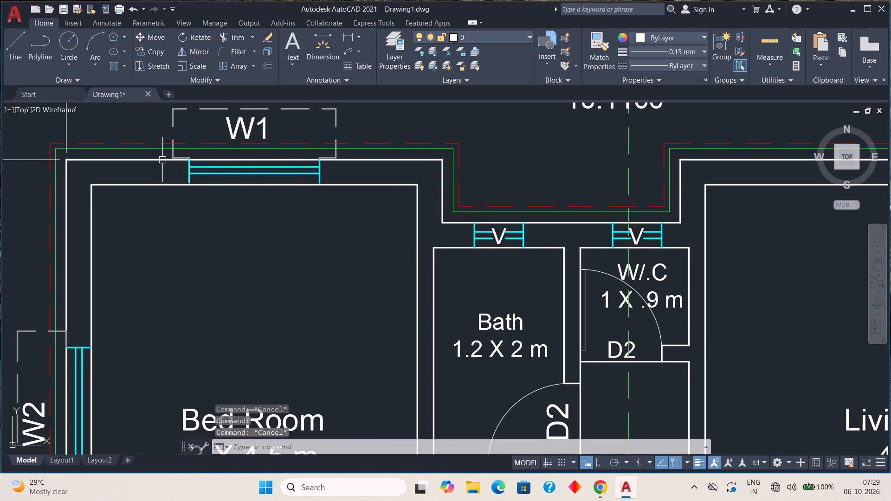
# Stretch both ends of the left cyan jamb line of the bedroom's W1 window to the inner and outer wall faces.
pyautogui.scroll(3, 193, 173)
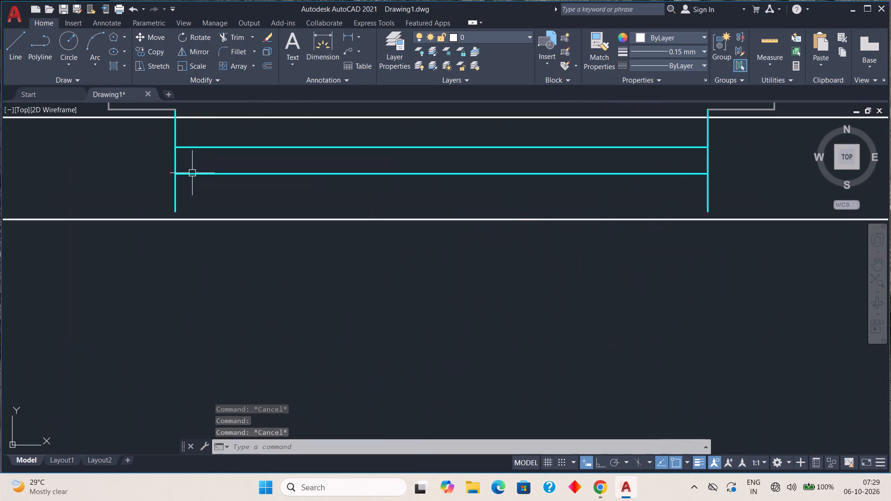
pyautogui.click(173, 194)
pyautogui.click(176, 209)
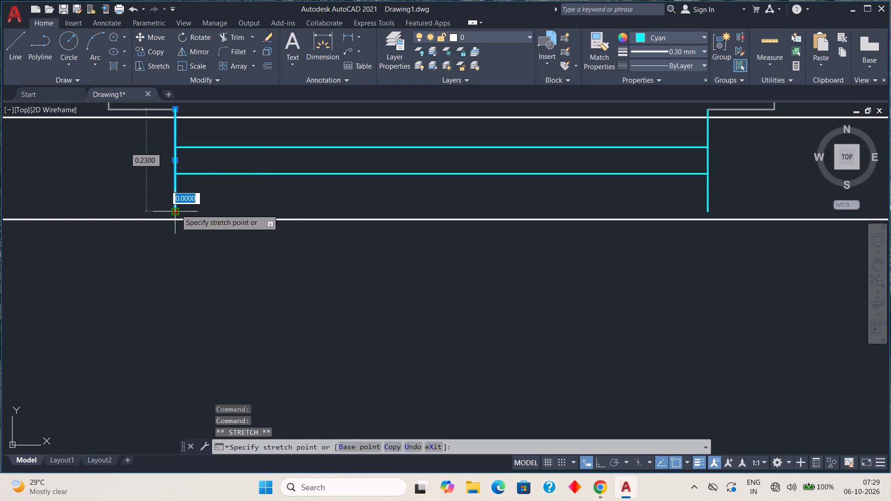
pyautogui.click(176, 220)
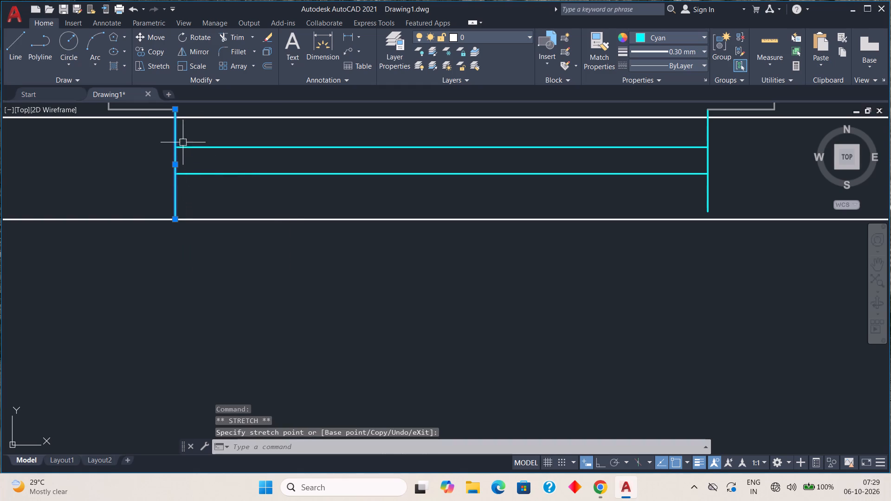
pyautogui.click(178, 109)
pyautogui.click(176, 115)
pyautogui.press('Escape')
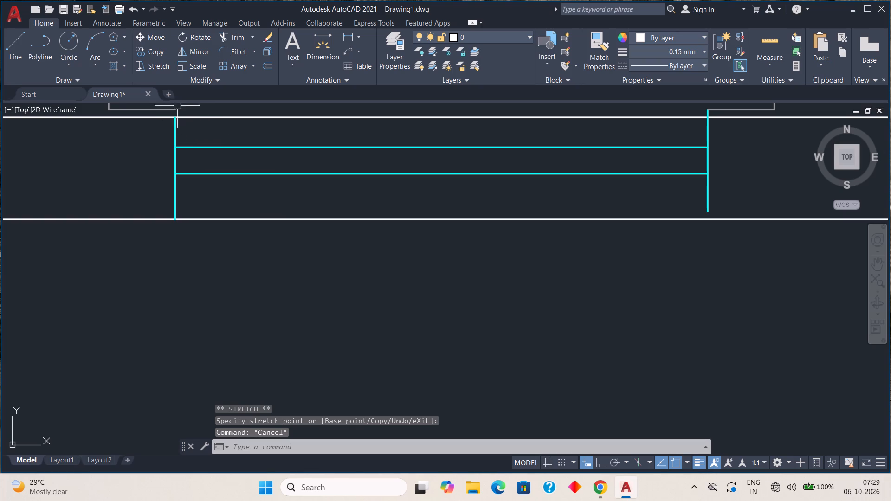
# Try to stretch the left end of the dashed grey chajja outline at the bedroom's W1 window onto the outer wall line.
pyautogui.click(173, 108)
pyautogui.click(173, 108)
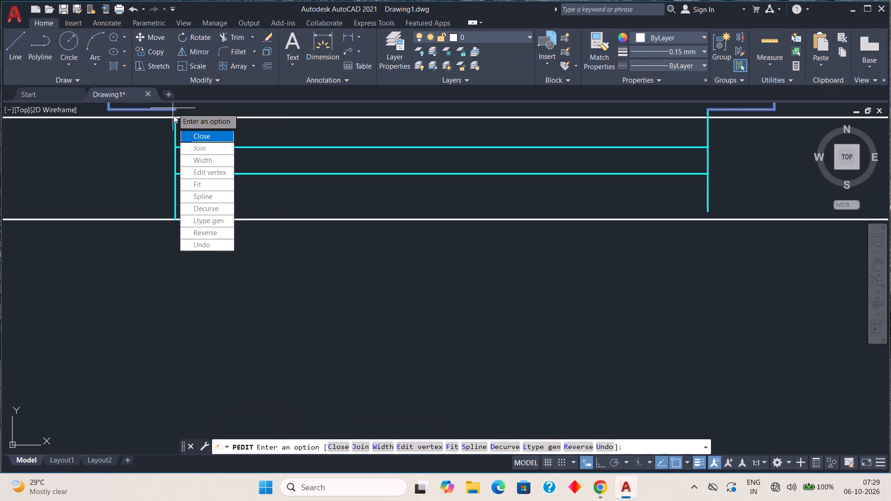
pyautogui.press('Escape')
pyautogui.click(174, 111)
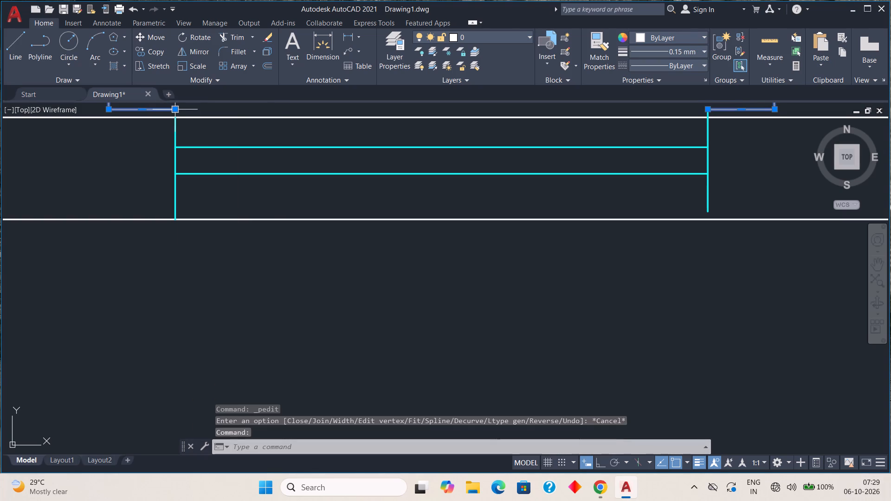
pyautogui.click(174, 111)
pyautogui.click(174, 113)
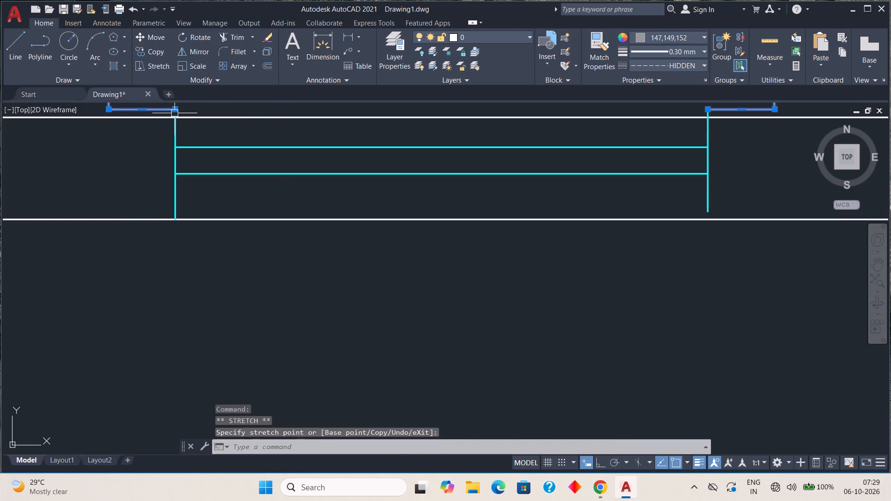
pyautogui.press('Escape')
# Inspect the other windows around the plan, checking how their jamb lines and chajja outlines meet the wall faces.
pyautogui.scroll(-2, 187, 135)
pyautogui.scroll(-1, 253, 155)
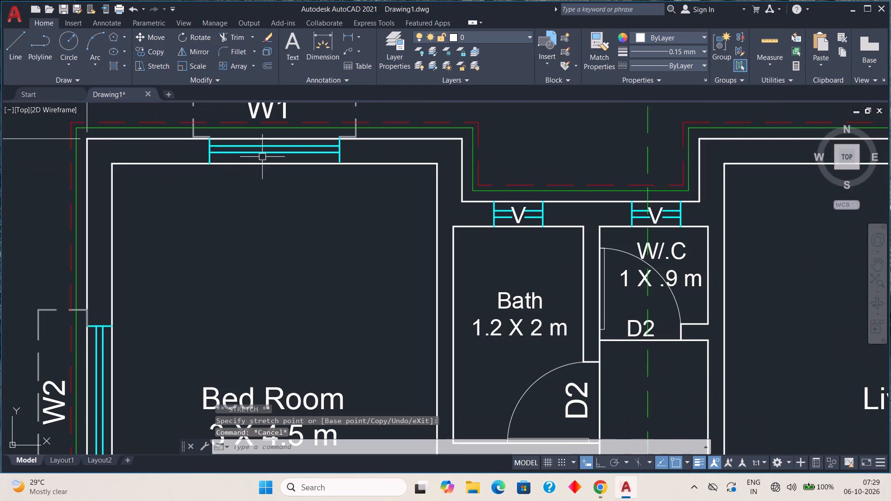
pyautogui.scroll(3, 108, 317)
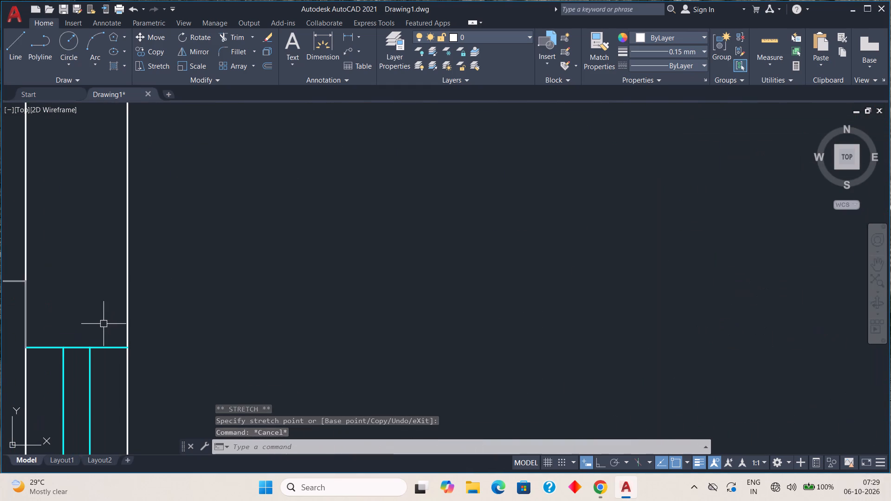
pyautogui.scroll(-4, 112, 329)
pyautogui.moveTo(222, 313); pyautogui.dragTo(238, 85, button='middle')
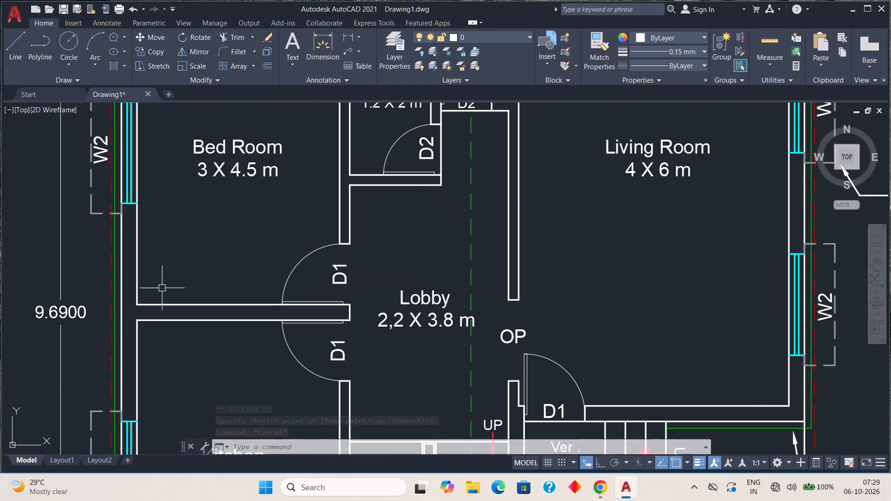
pyautogui.moveTo(106, 438); pyautogui.dragTo(150, 283, button='middle')
pyautogui.scroll(3, 185, 266)
pyautogui.scroll(-3, 187, 275)
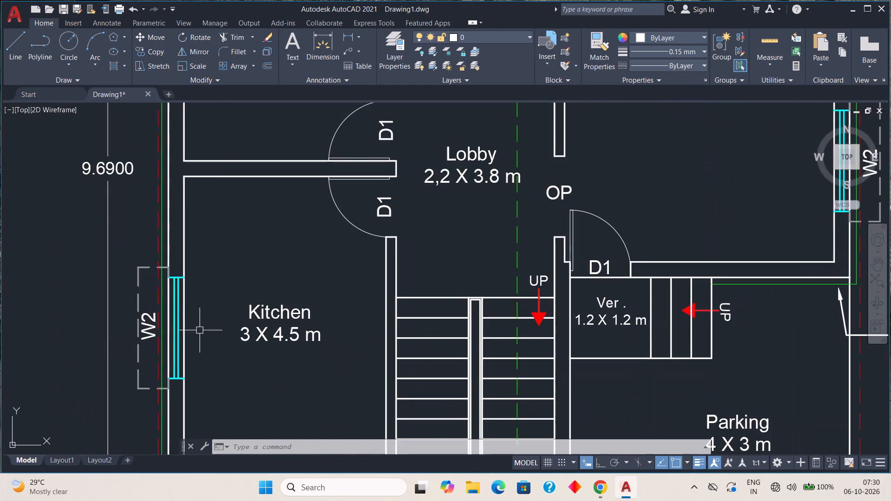
pyautogui.moveTo(207, 370); pyautogui.dragTo(191, 97, button='middle')
pyautogui.scroll(3, 240, 227)
pyautogui.scroll(-4, 239, 226)
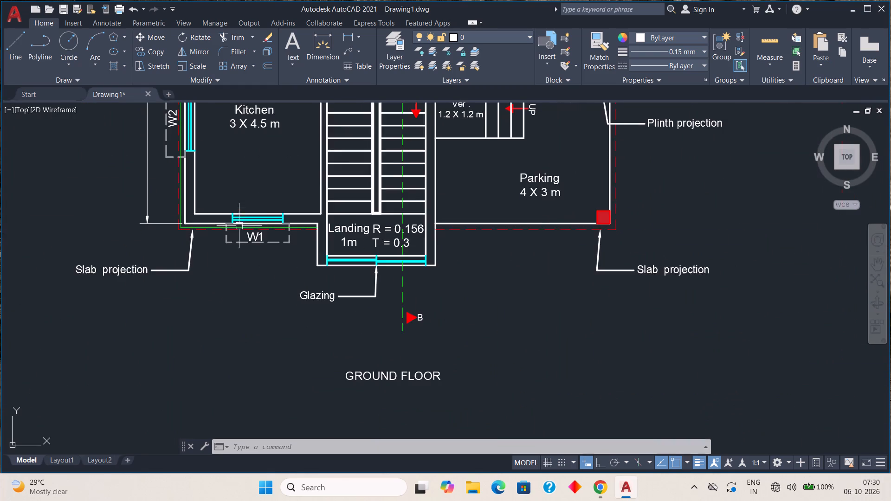
pyautogui.scroll(-1, 453, 167)
pyautogui.moveTo(445, 194); pyautogui.dragTo(188, 321, button='middle')
pyautogui.scroll(3, 310, 212)
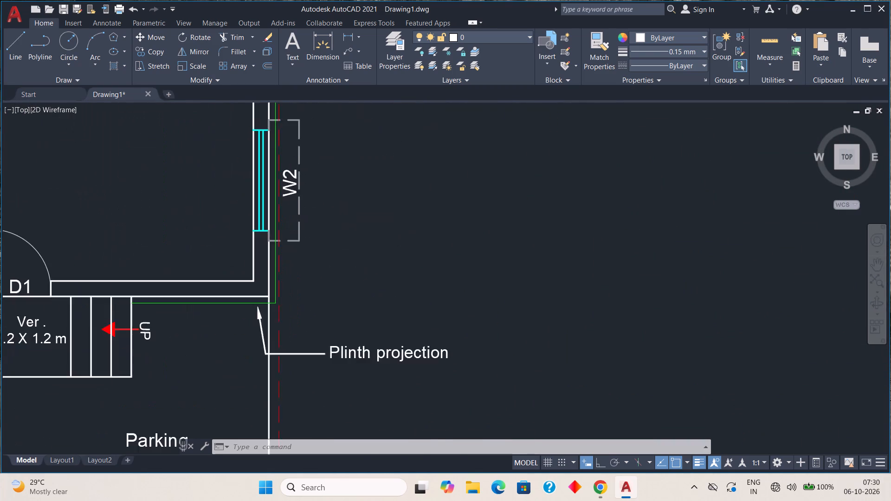
pyautogui.scroll(1, 305, 211)
pyautogui.scroll(-4, 305, 211)
pyautogui.moveTo(310, 173); pyautogui.dragTo(269, 298, button='middle')
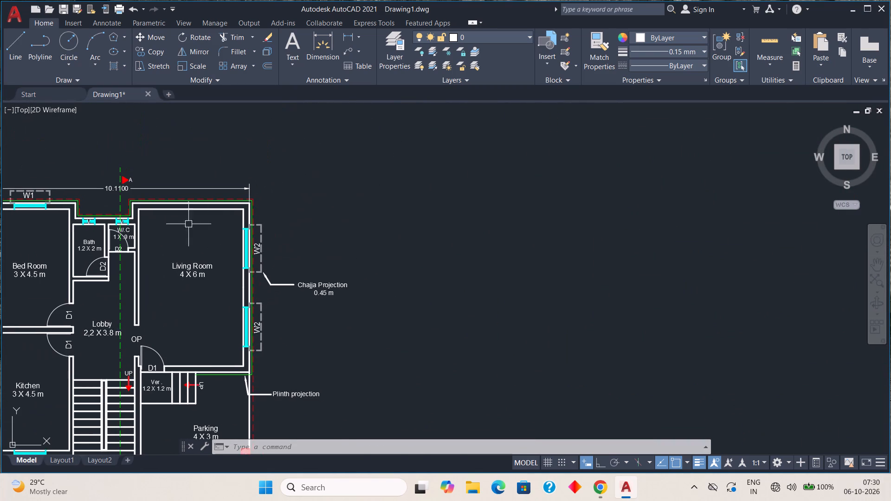
pyautogui.scroll(4, 244, 242)
pyautogui.scroll(-3, 250, 230)
pyautogui.moveTo(155, 208); pyautogui.dragTo(440, 263, button='middle')
pyautogui.scroll(3, 304, 258)
pyautogui.scroll(-3, 303, 261)
pyautogui.moveTo(146, 243); pyautogui.dragTo(152, 297, button='middle')
# Stretch both ends of the right cyan jamb line of the bedroom's W1 window to the inner and outer wall faces.
pyautogui.scroll(3, 194, 285)
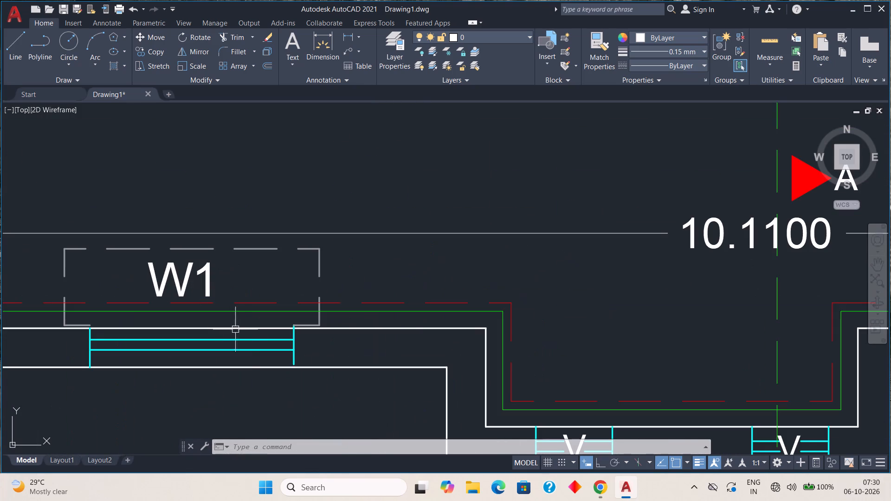
pyautogui.scroll(1, 295, 372)
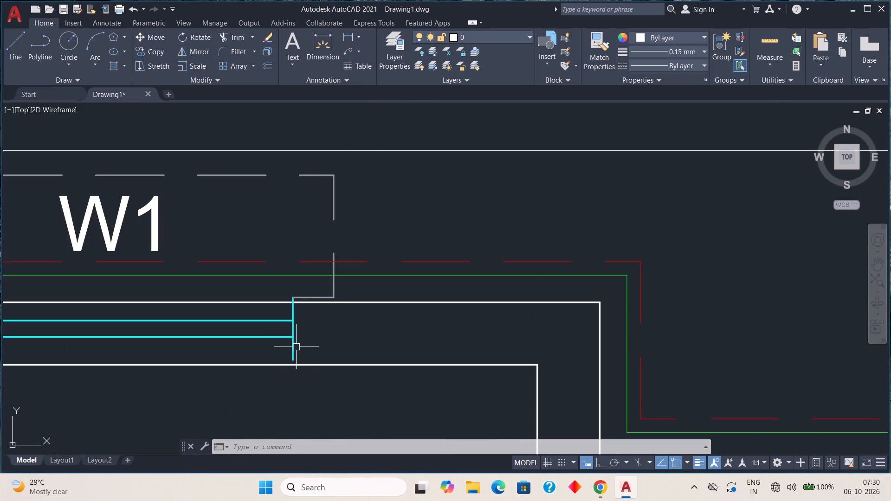
pyautogui.click(294, 348)
pyautogui.click(293, 361)
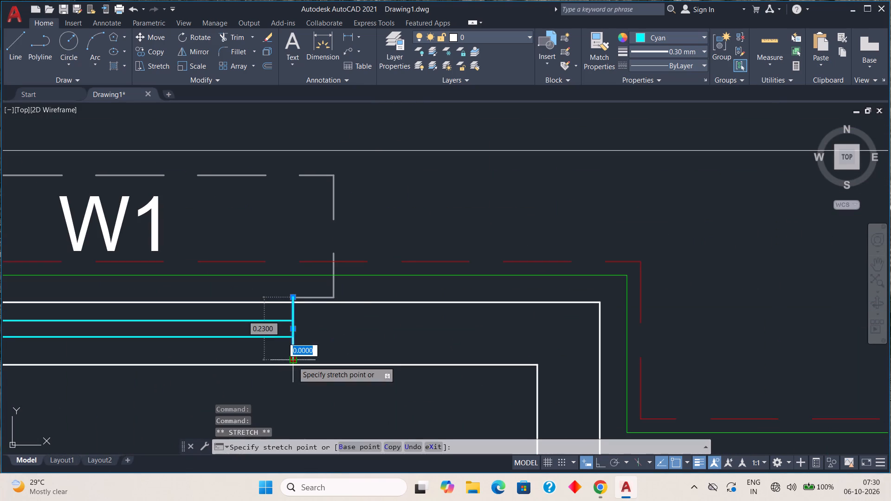
pyautogui.click(293, 364)
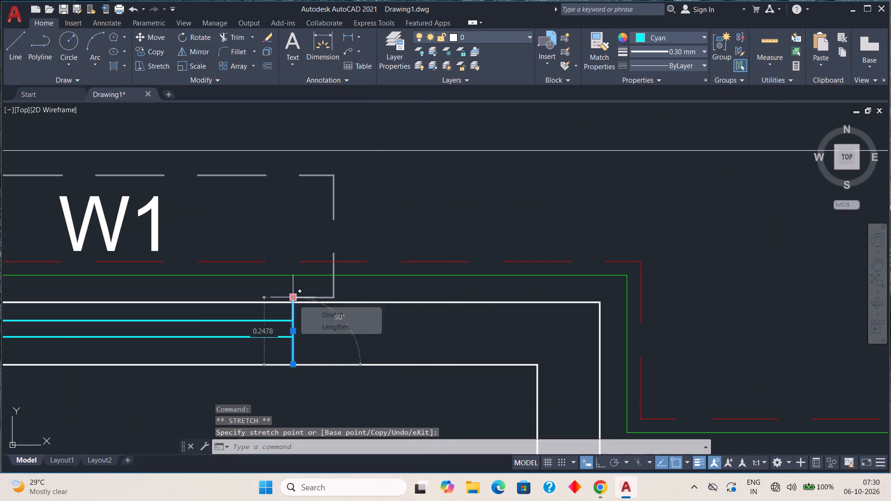
pyautogui.click(294, 297)
pyautogui.click(295, 305)
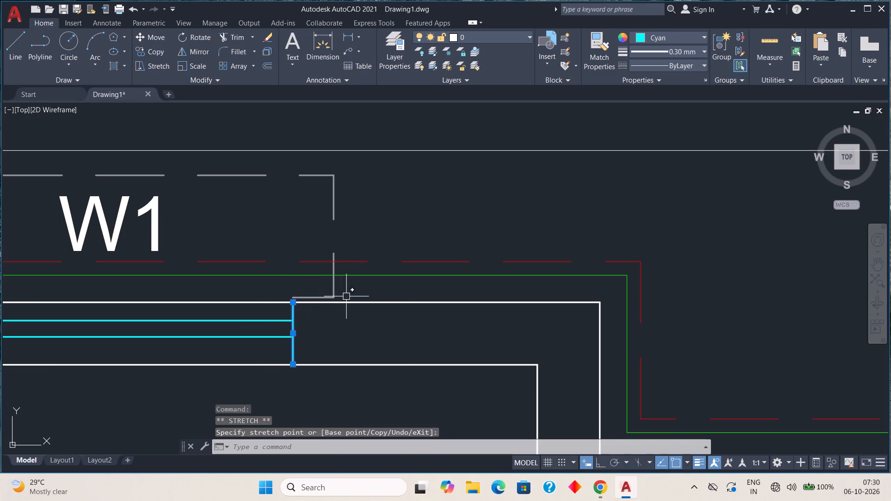
pyautogui.press('Escape')
# Stretch the two lower-right vertices of the W1 window's dashed grey chajja outline down onto the outer wall line.
pyautogui.click(311, 296)
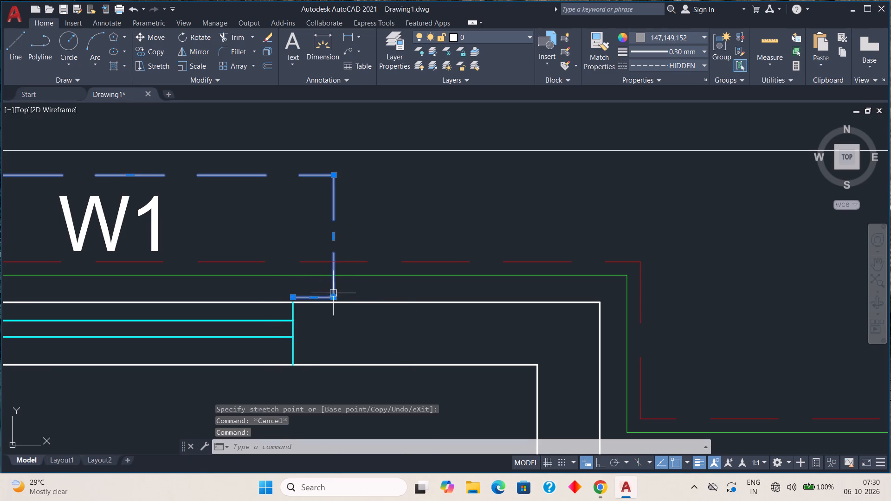
pyautogui.scroll(2, 333, 293)
pyautogui.click(333, 308)
pyautogui.click(332, 318)
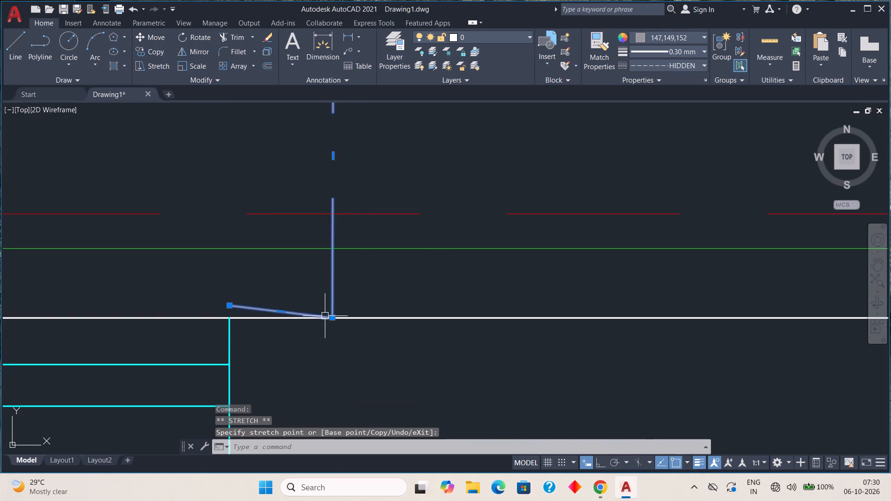
pyautogui.click(230, 308)
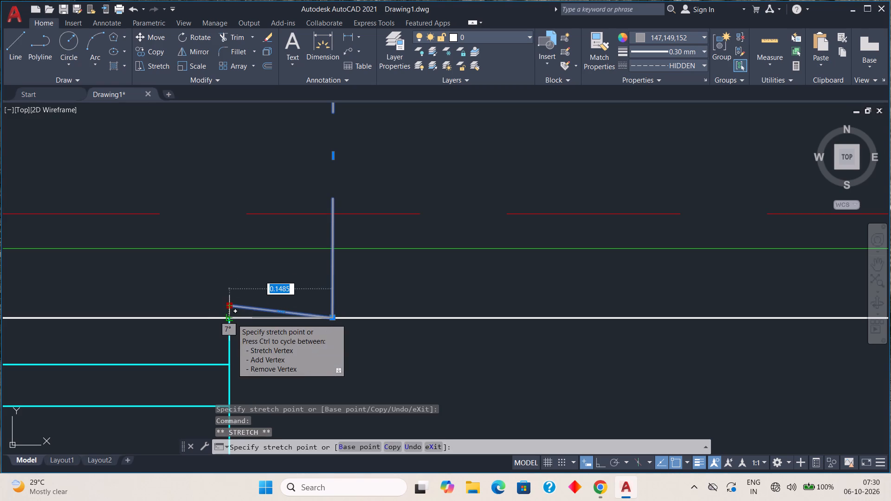
pyautogui.click(232, 319)
pyautogui.press('Escape')
pyautogui.scroll(-3, 265, 292)
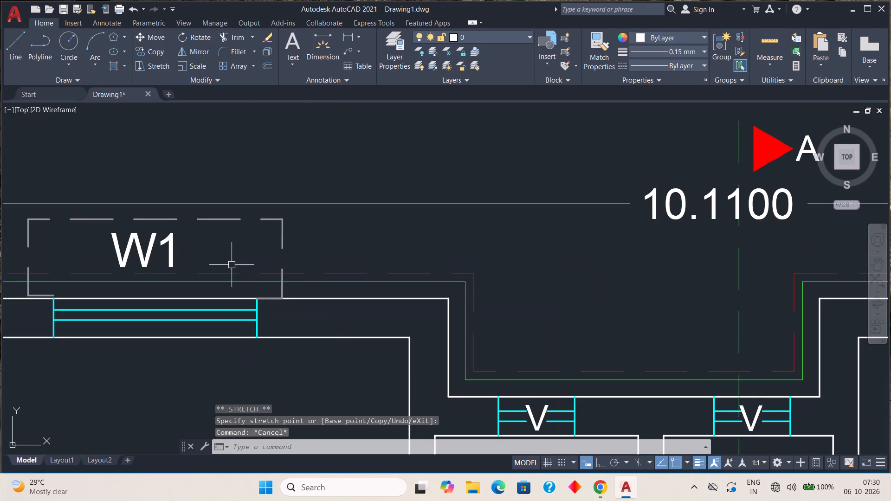
# Stretch the two lower-left vertices of the bedroom W1 window's dashed grey chajja outline down onto the outer wall line.
pyautogui.moveTo(230, 266); pyautogui.dragTo(379, 254, button='middle')
pyautogui.scroll(3, 179, 299)
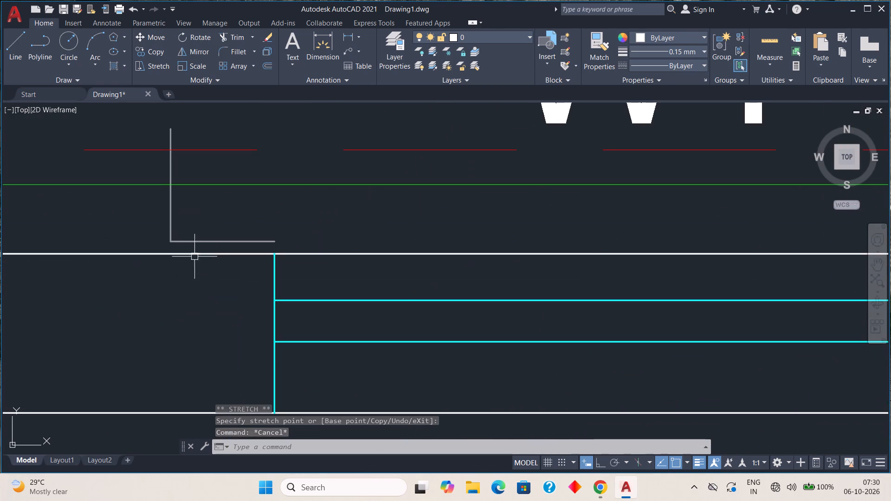
pyautogui.click(200, 242)
pyautogui.click(171, 239)
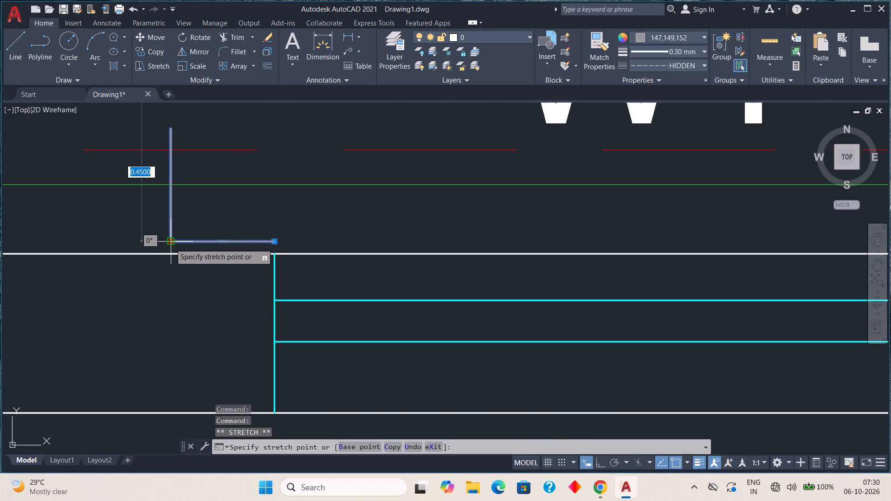
pyautogui.click(170, 255)
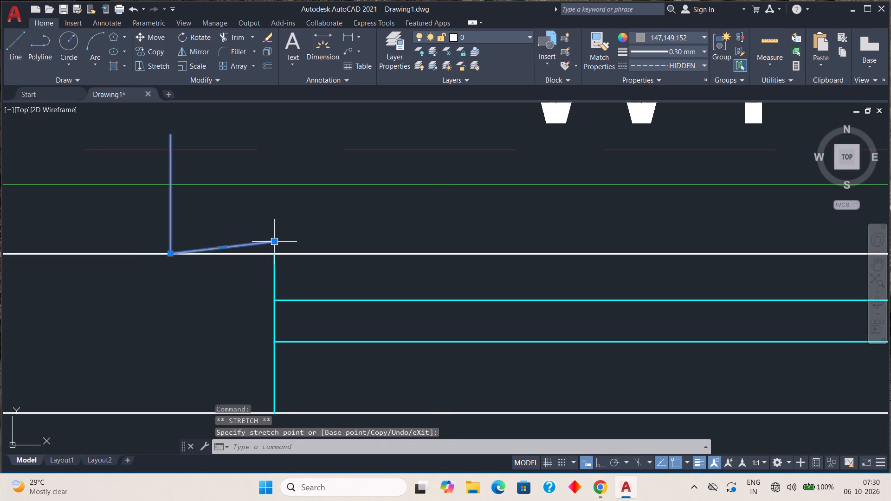
pyautogui.click(275, 240)
pyautogui.click(272, 255)
pyautogui.press('Escape')
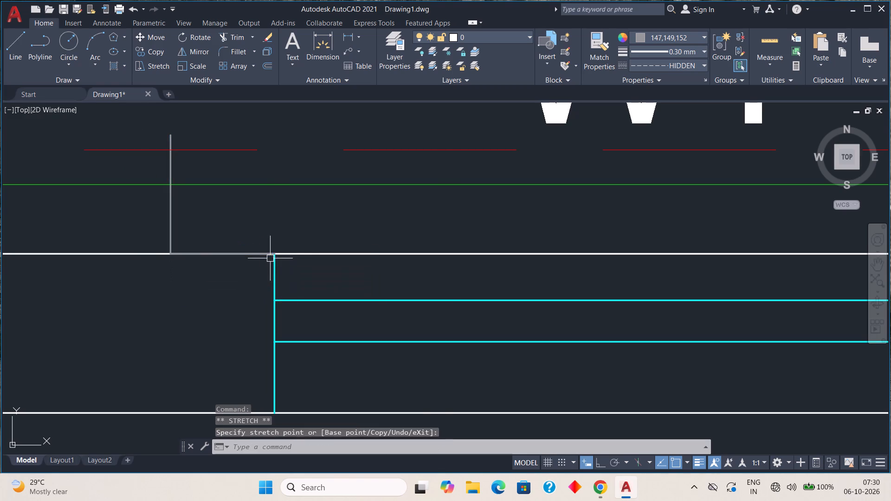
# Set the lineweight of the Chajja Projection leader beside the living room to 0.25 mm.
pyautogui.scroll(-2, 235, 251)
pyautogui.scroll(-1, 256, 203)
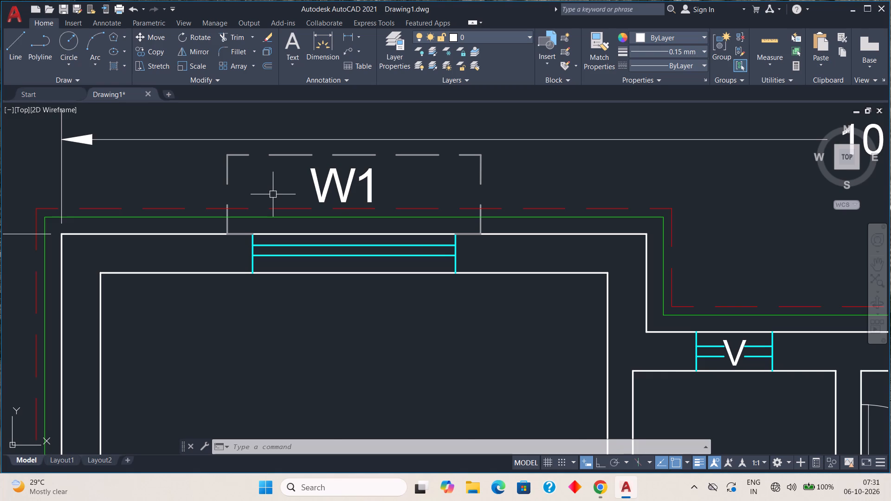
pyautogui.scroll(-3, 273, 194)
pyautogui.moveTo(595, 307); pyautogui.dragTo(336, 235, button='middle')
pyautogui.scroll(3, 418, 271)
pyautogui.scroll(-3, 416, 267)
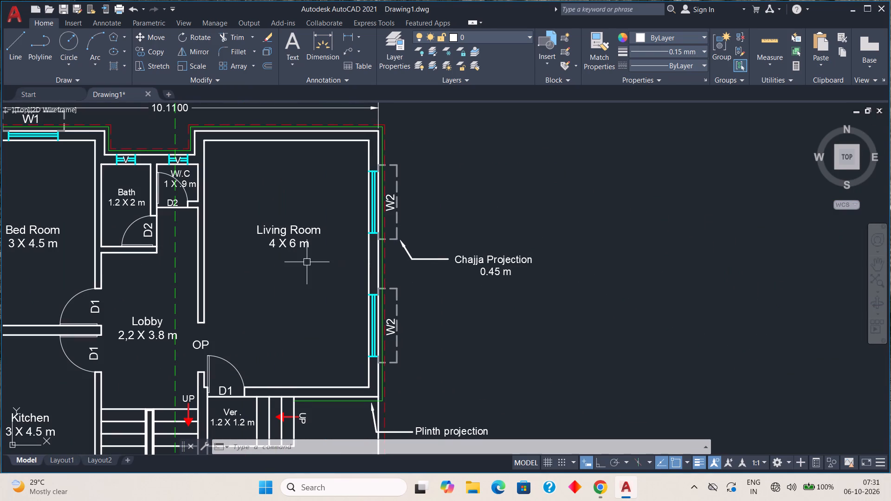
pyautogui.moveTo(304, 263); pyautogui.dragTo(342, 267, button='middle')
pyautogui.scroll(-1, 342, 266)
pyautogui.middleClick(339, 276)
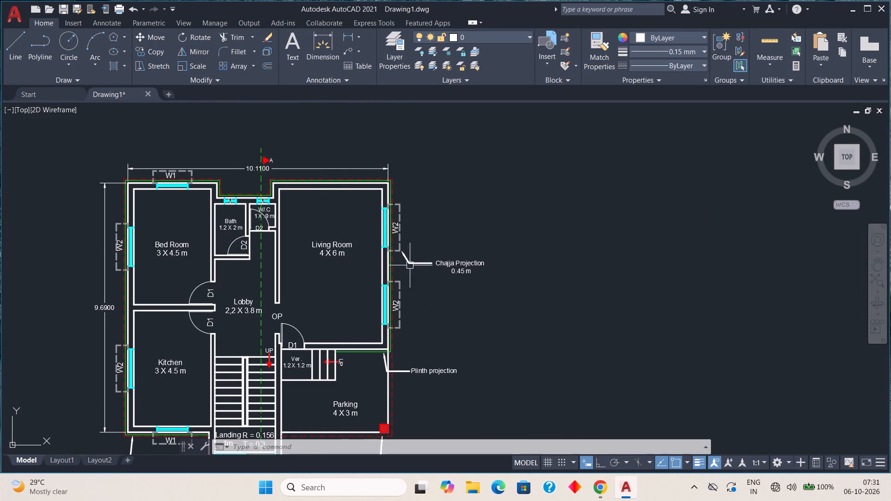
pyautogui.scroll(3, 410, 266)
pyautogui.click(411, 254)
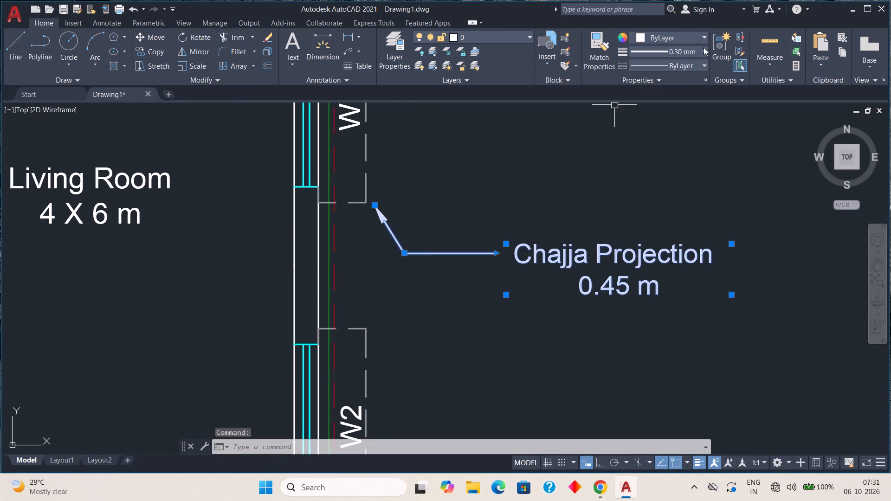
pyautogui.click(704, 48)
pyautogui.scroll(2, 680, 93)
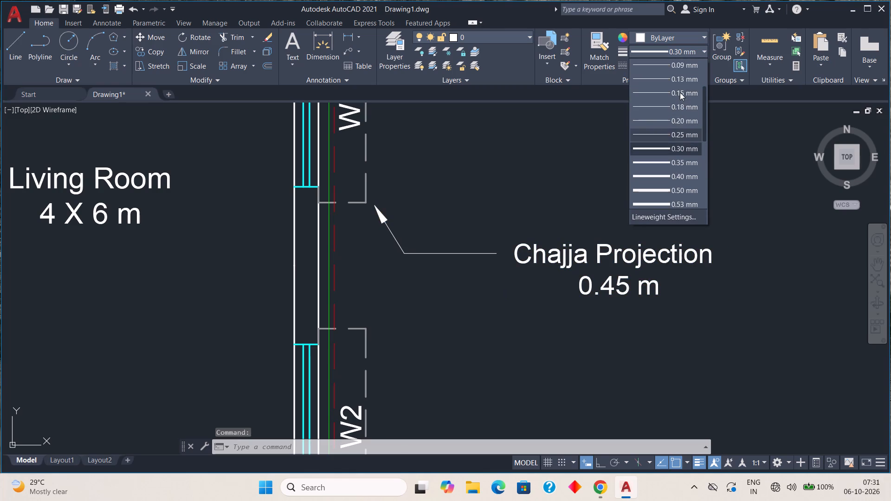
pyautogui.click(683, 130)
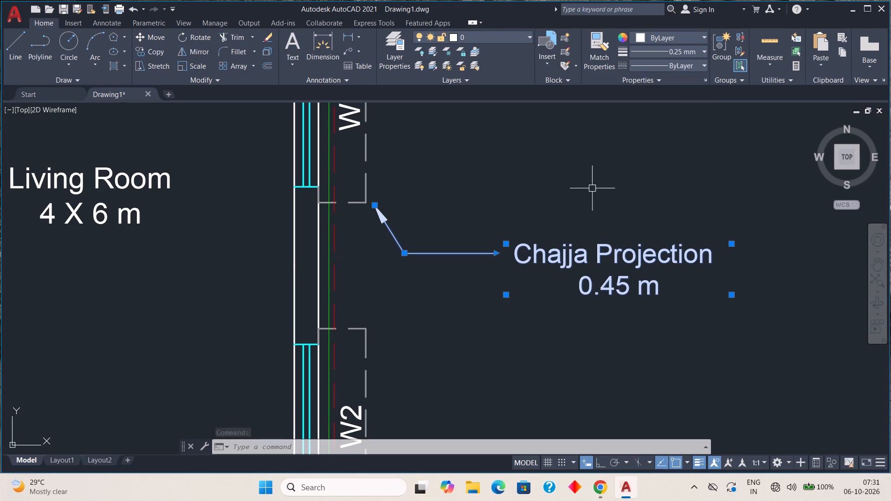
pyautogui.press('Escape')
# Set the lineweight of the Plinth projection leader beside the parking area to 0.25 mm.
pyautogui.scroll(-3, 460, 241)
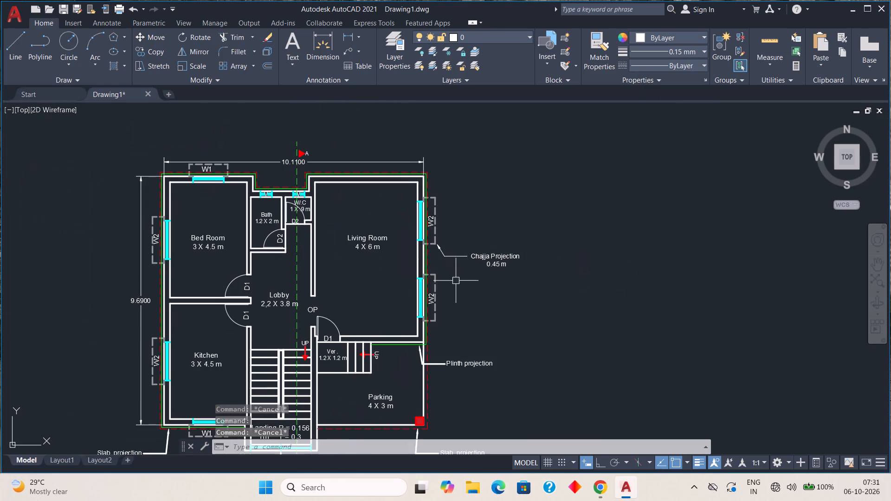
pyautogui.moveTo(450, 311); pyautogui.dragTo(429, 238, button='middle')
pyautogui.scroll(3, 433, 336)
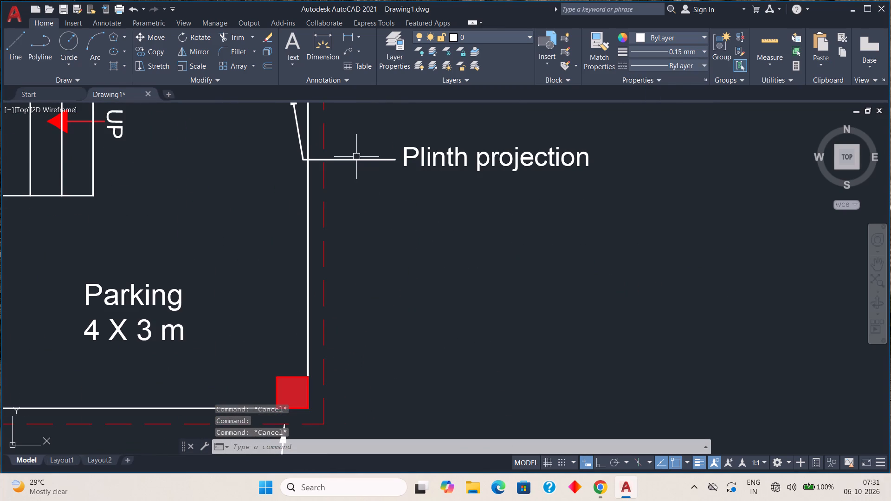
pyautogui.click(356, 160)
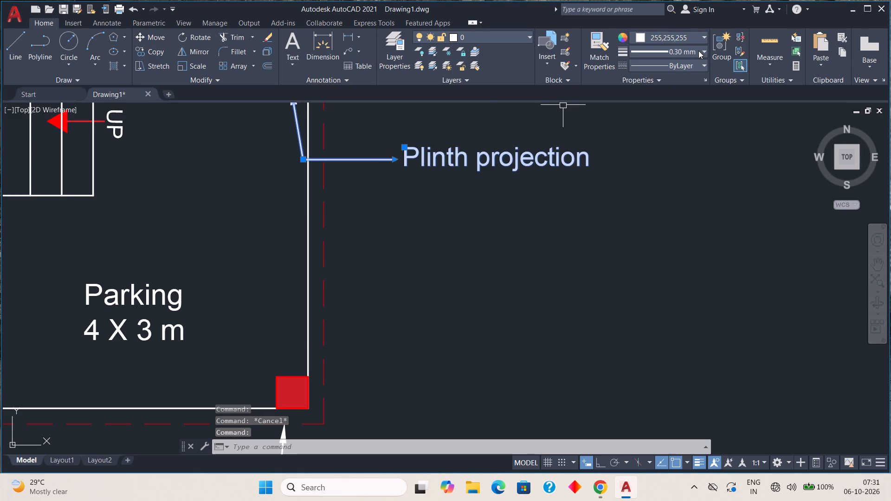
pyautogui.click(699, 51)
pyautogui.scroll(4, 693, 93)
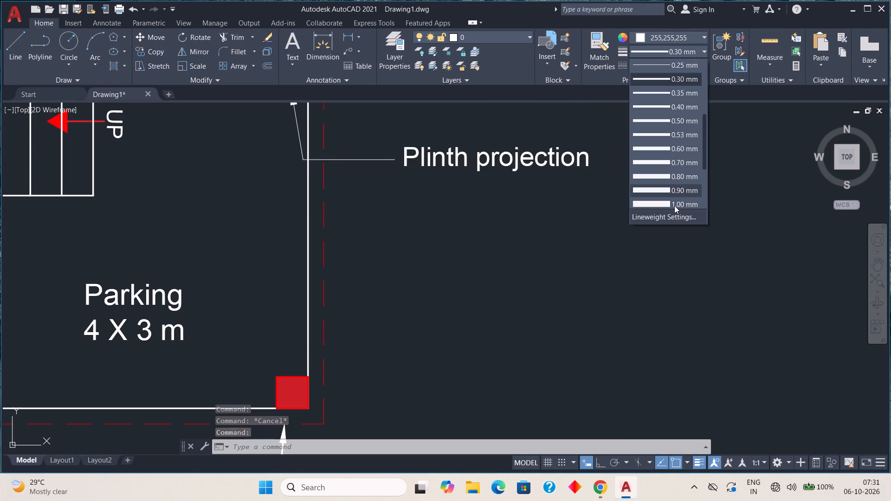
pyautogui.scroll(2, 671, 94)
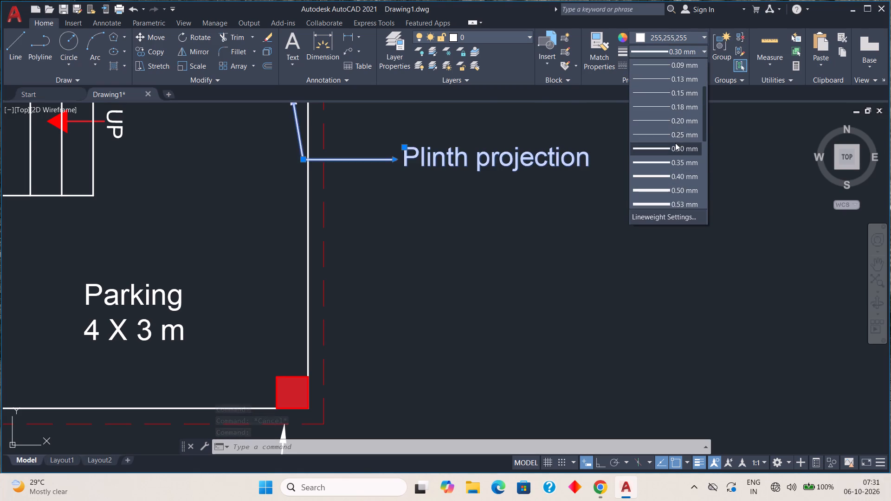
pyautogui.click(678, 132)
pyautogui.press('Escape')
# Set the lineweight of both Slab projection leaders and the Glazing leader below the plan to 0.25 mm.
pyautogui.scroll(-2, 392, 263)
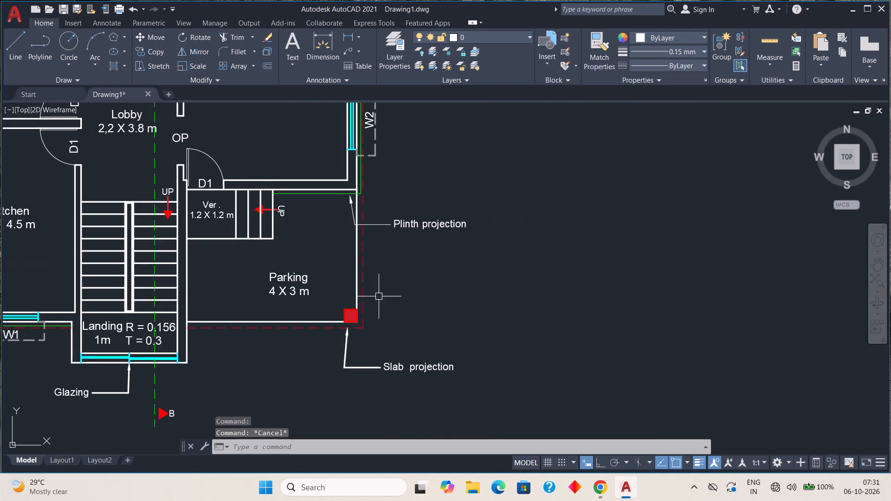
pyautogui.moveTo(380, 280); pyautogui.dragTo(381, 197, button='middle')
pyautogui.click(365, 285)
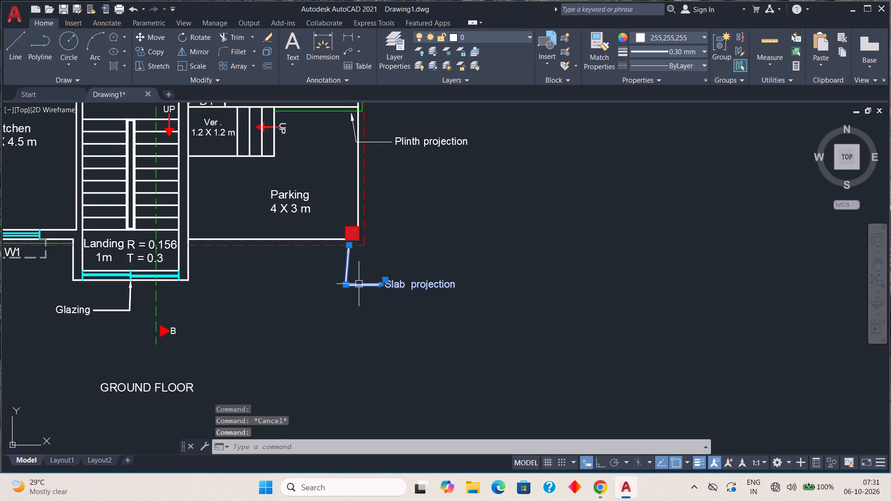
pyautogui.click(106, 312)
pyautogui.moveTo(92, 295); pyautogui.dragTo(372, 315, button='middle')
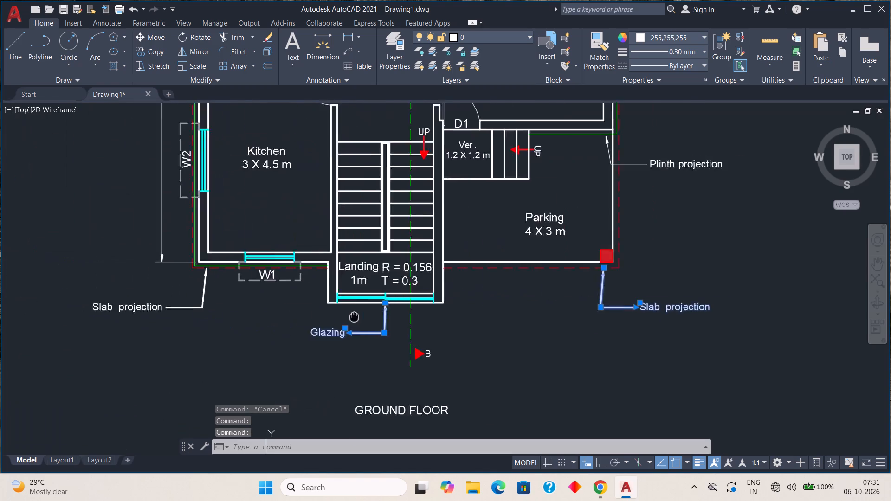
pyautogui.moveTo(372, 315); pyautogui.dragTo(423, 315, button='middle')
pyautogui.click(261, 307)
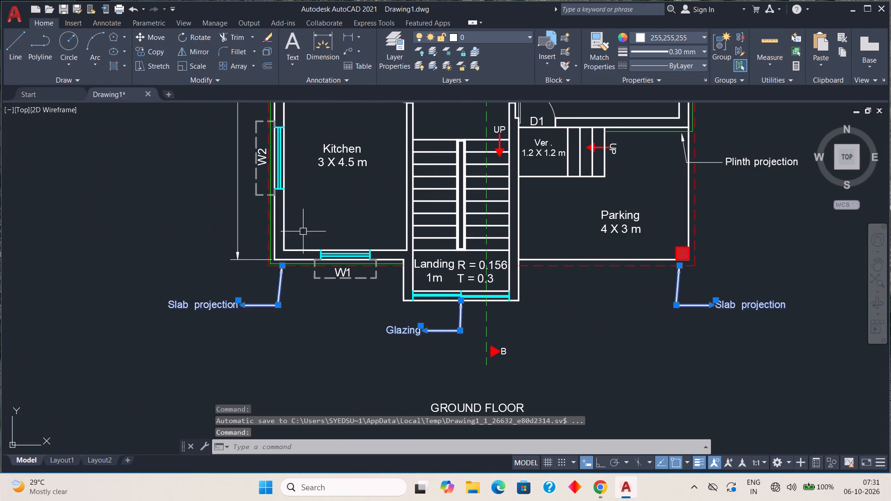
pyautogui.scroll(-1, 310, 218)
pyautogui.moveTo(314, 225); pyautogui.dragTo(287, 369, button='middle')
pyautogui.moveTo(273, 220); pyautogui.dragTo(271, 279, button='middle')
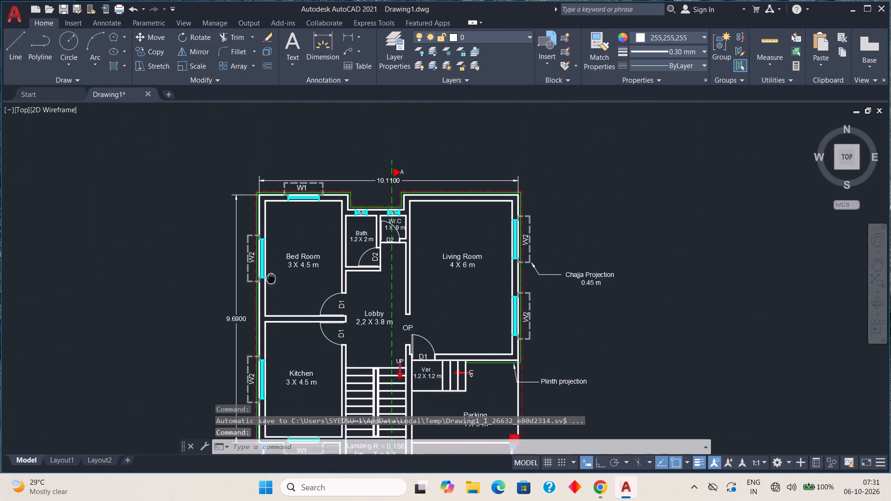
pyautogui.moveTo(271, 279); pyautogui.dragTo(270, 282, button='middle')
pyautogui.moveTo(427, 329); pyautogui.dragTo(354, 202, button='middle')
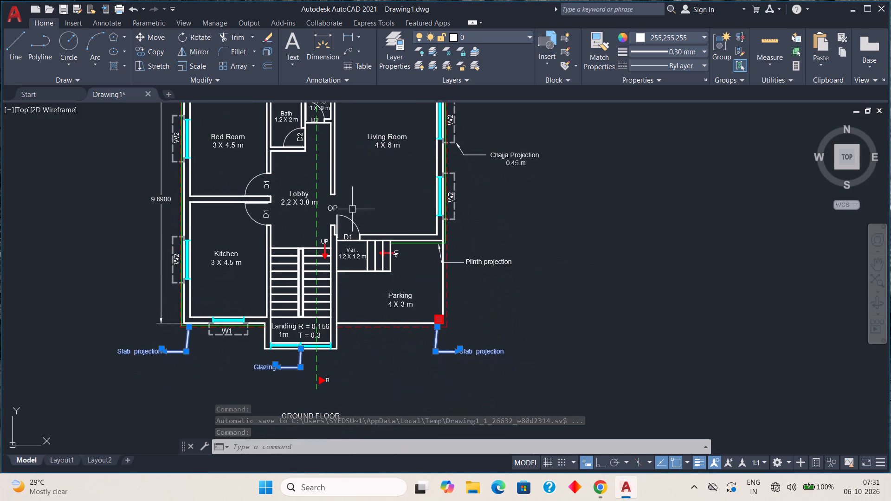
pyautogui.moveTo(412, 292); pyautogui.dragTo(357, 308, button='middle')
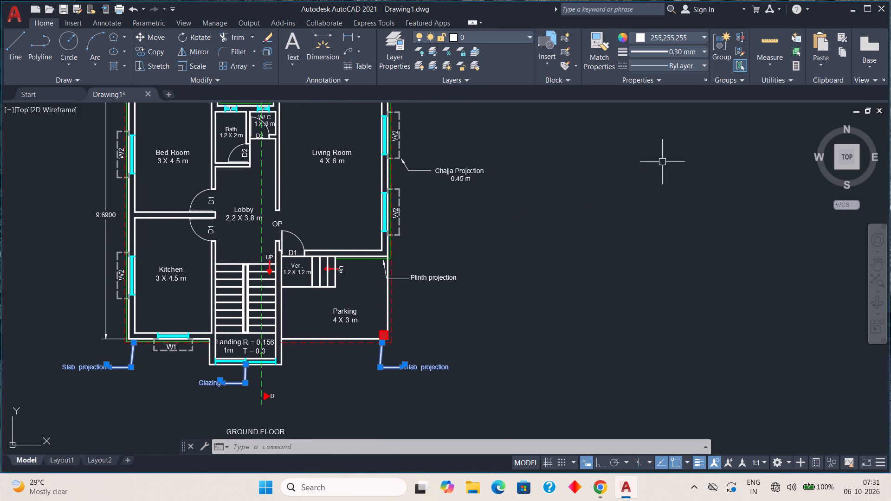
pyautogui.click(706, 50)
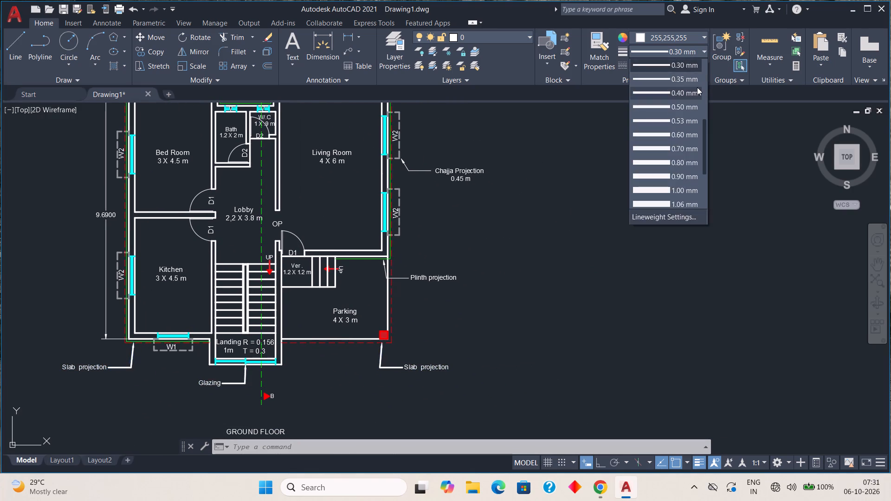
pyautogui.scroll(3, 696, 88)
pyautogui.click(686, 178)
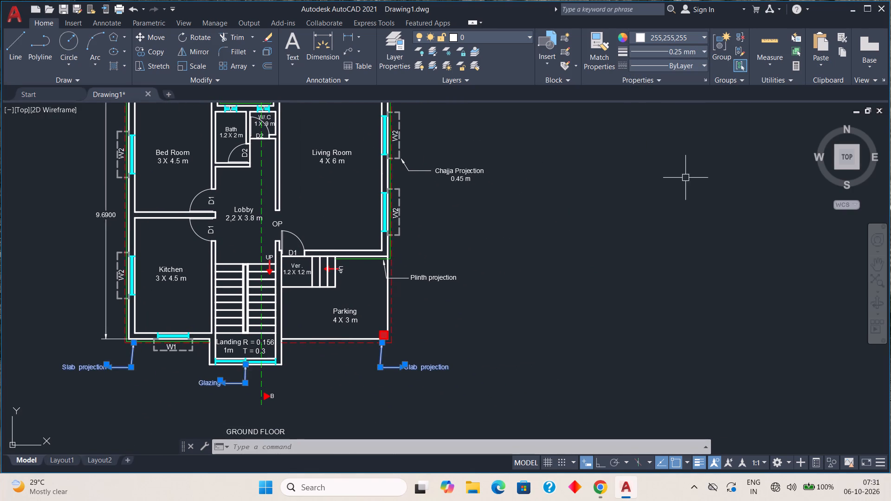
pyautogui.press('Escape')
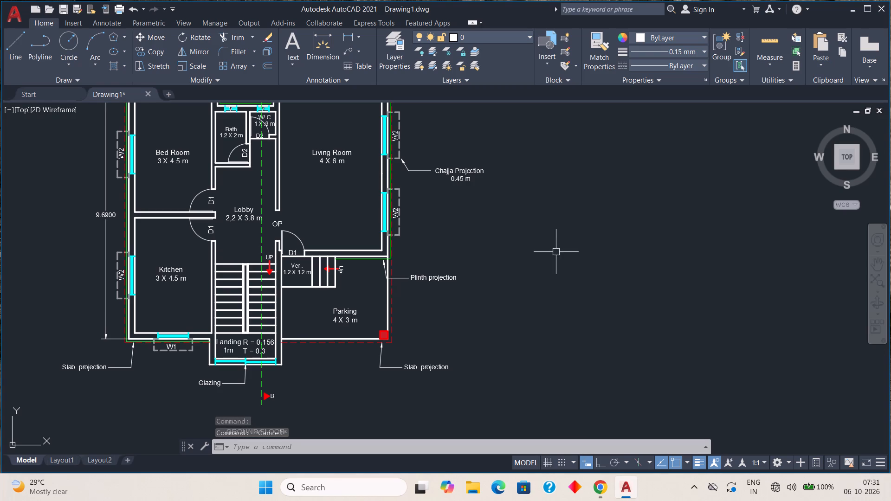
# Review the Plinth projection leader up close and the annotations around the whole ground floor plan.
pyautogui.moveTo(441, 315); pyautogui.dragTo(444, 326, button='middle')
pyautogui.scroll(3, 407, 291)
pyautogui.scroll(-2, 405, 297)
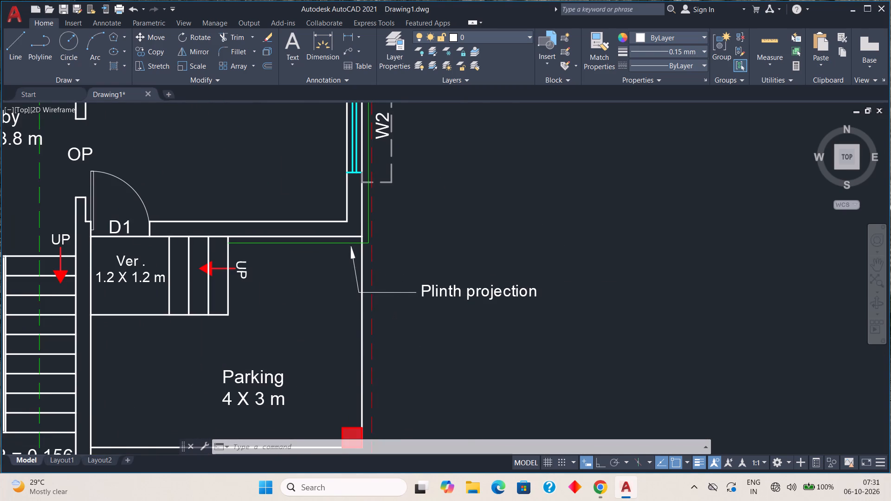
pyautogui.moveTo(333, 336); pyautogui.dragTo(425, 315, button='middle')
pyautogui.scroll(-1, 425, 314)
pyautogui.moveTo(381, 303); pyautogui.dragTo(381, 324, button='middle')
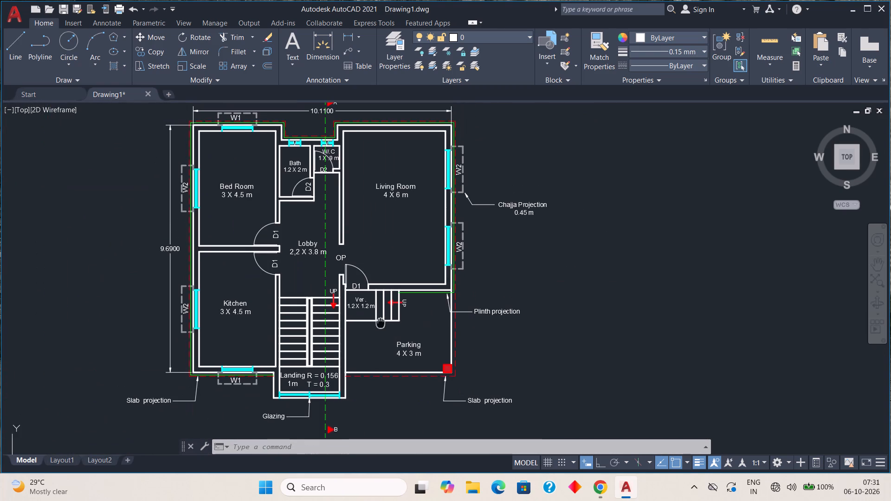
pyautogui.moveTo(381, 324); pyautogui.dragTo(380, 335, button='middle')
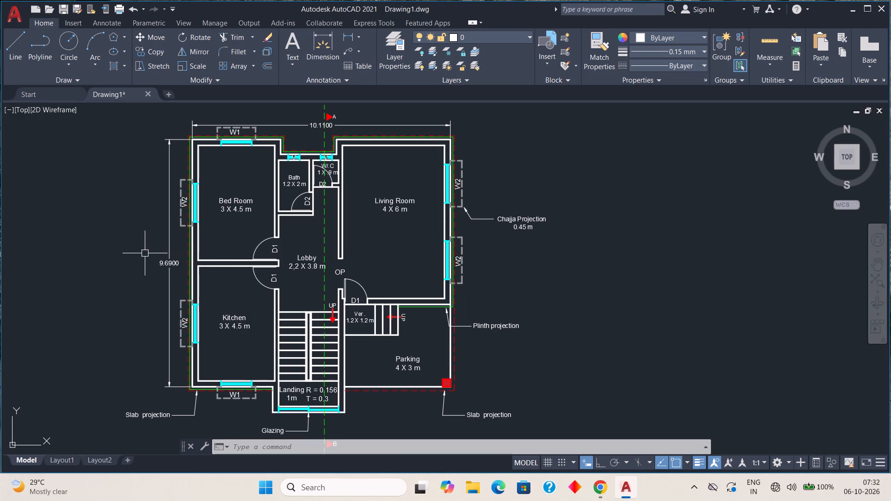
# Explode the Glazing leader below the landing and delete its horizontal line next to the label.
pyautogui.moveTo(308, 351); pyautogui.dragTo(300, 169, button='middle')
pyautogui.scroll(1, 307, 248)
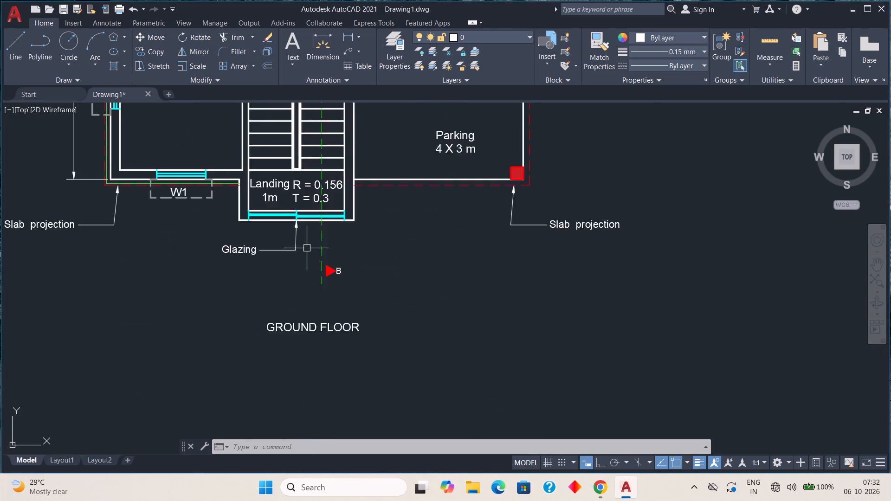
pyautogui.scroll(3, 307, 248)
pyautogui.scroll(-1, 266, 249)
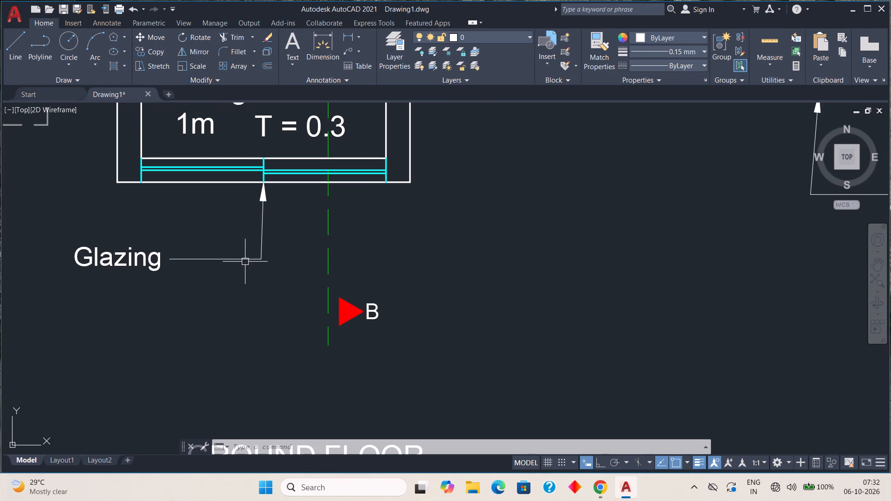
pyautogui.click(262, 245)
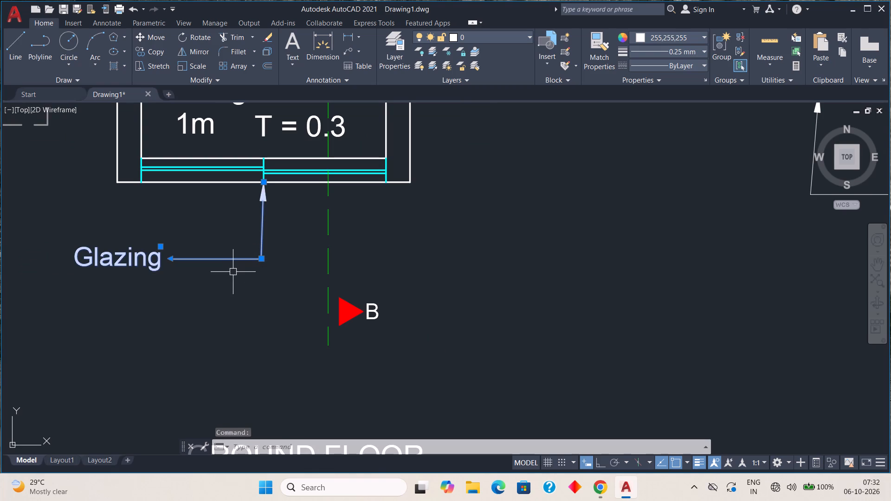
pyautogui.write('X')
pyautogui.press('space')
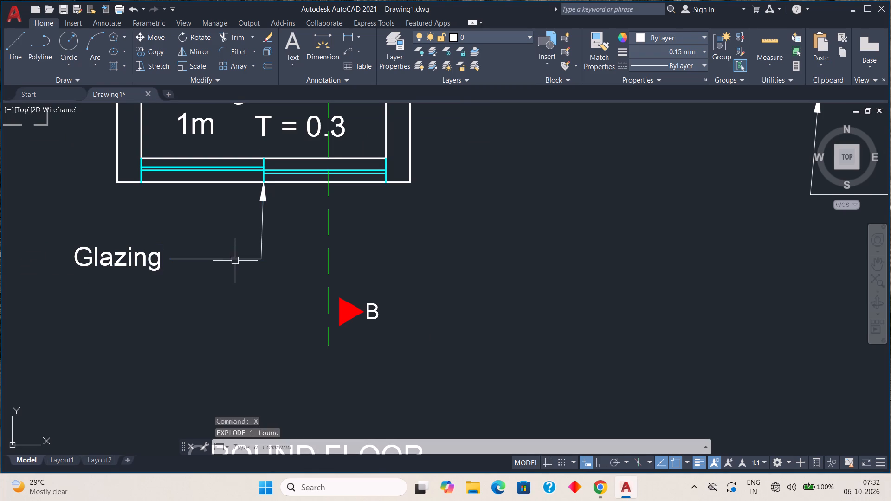
pyautogui.click(236, 260)
pyautogui.press('Delete')
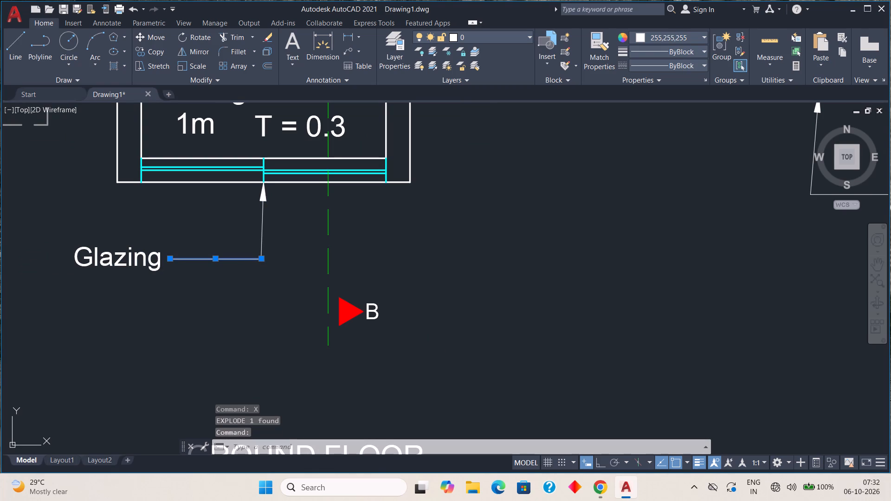
pyautogui.press('Delete')
pyautogui.press('Escape')
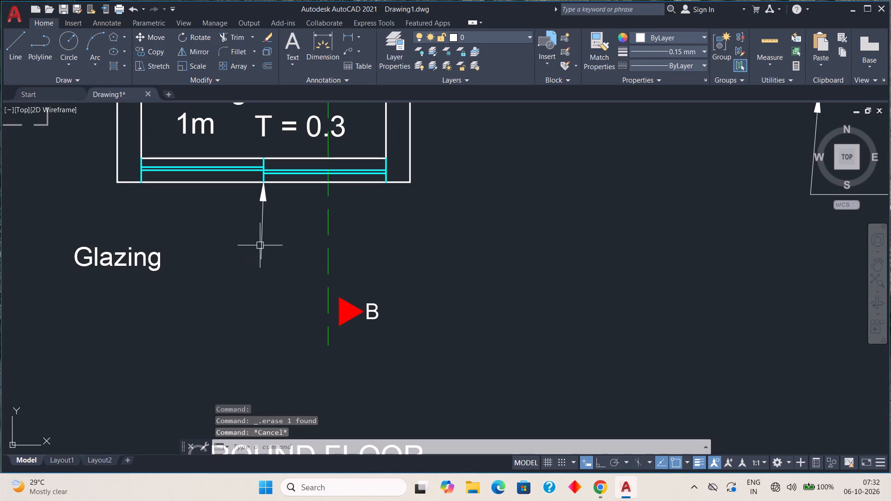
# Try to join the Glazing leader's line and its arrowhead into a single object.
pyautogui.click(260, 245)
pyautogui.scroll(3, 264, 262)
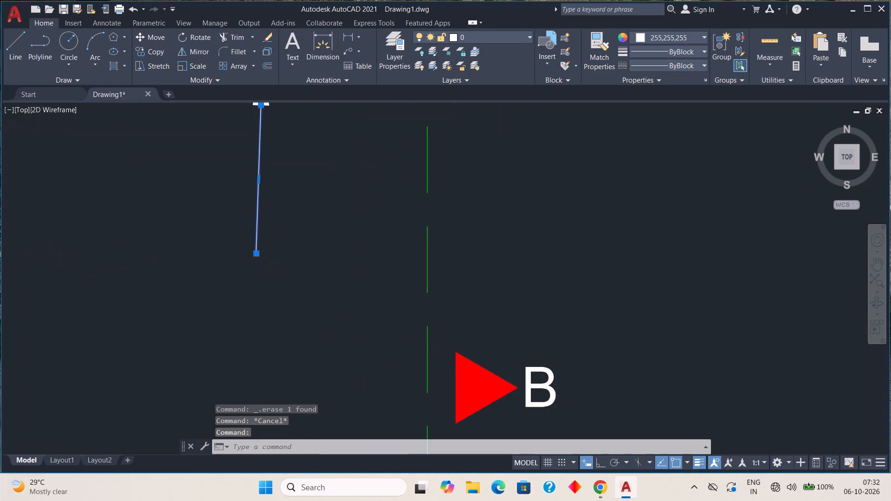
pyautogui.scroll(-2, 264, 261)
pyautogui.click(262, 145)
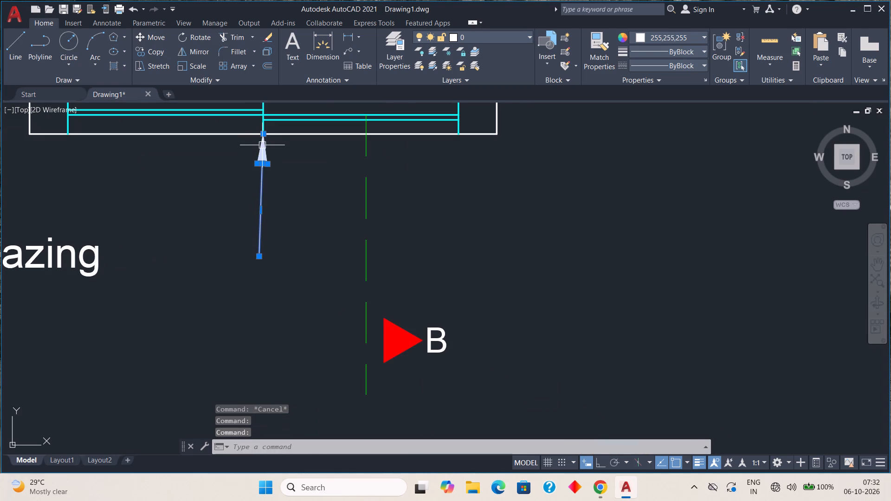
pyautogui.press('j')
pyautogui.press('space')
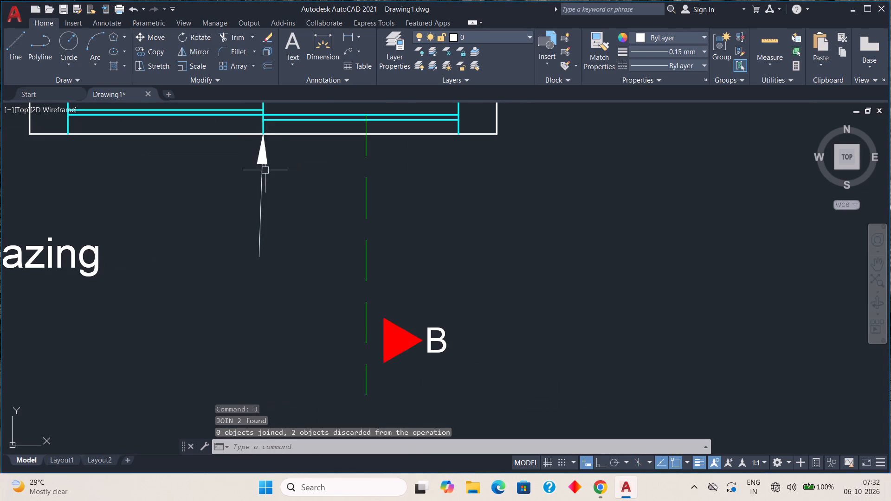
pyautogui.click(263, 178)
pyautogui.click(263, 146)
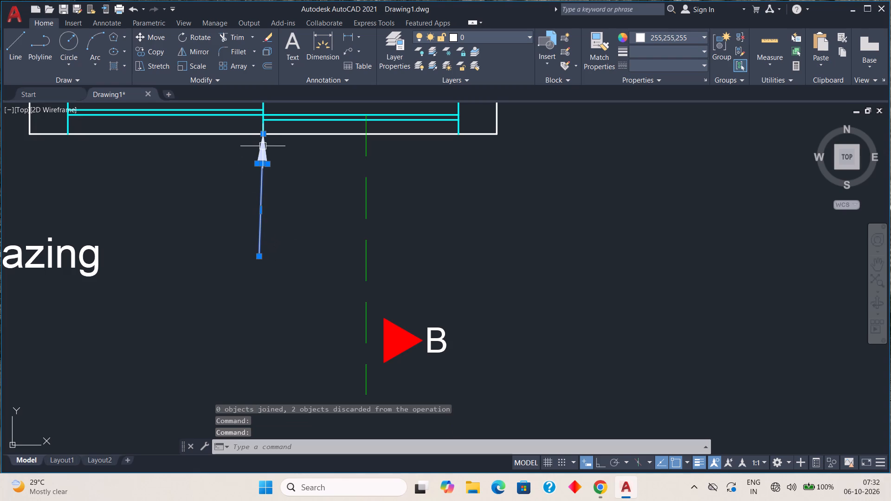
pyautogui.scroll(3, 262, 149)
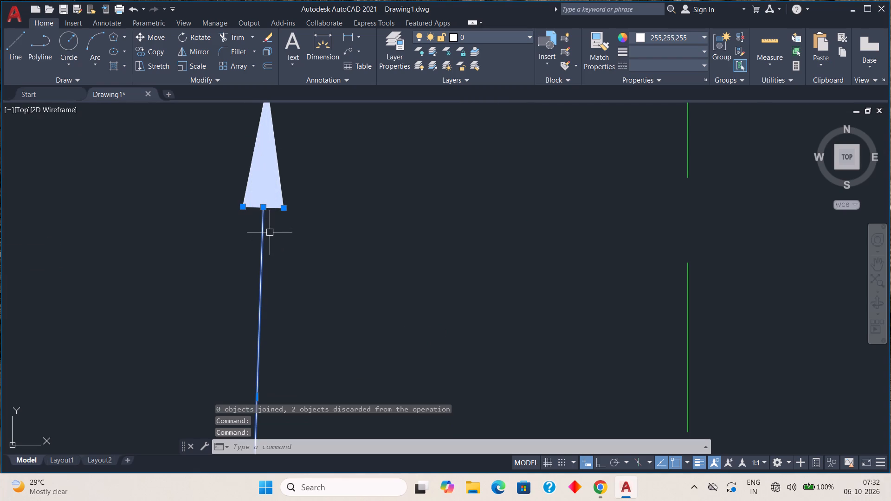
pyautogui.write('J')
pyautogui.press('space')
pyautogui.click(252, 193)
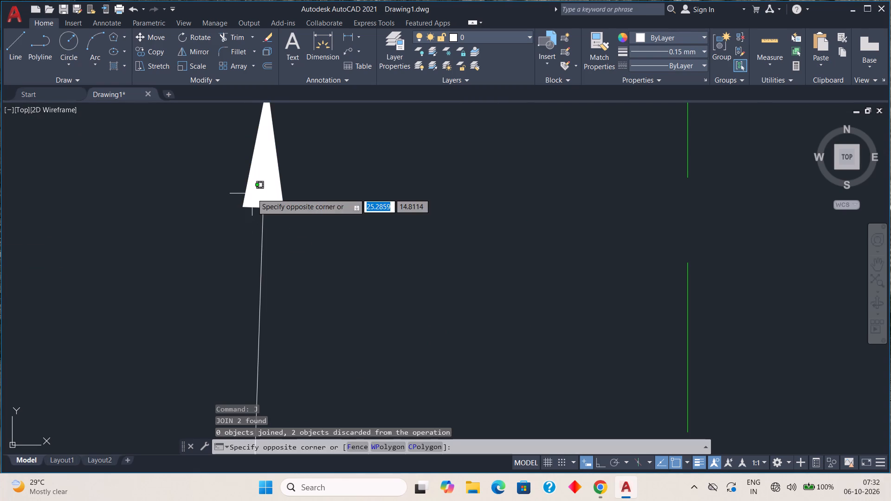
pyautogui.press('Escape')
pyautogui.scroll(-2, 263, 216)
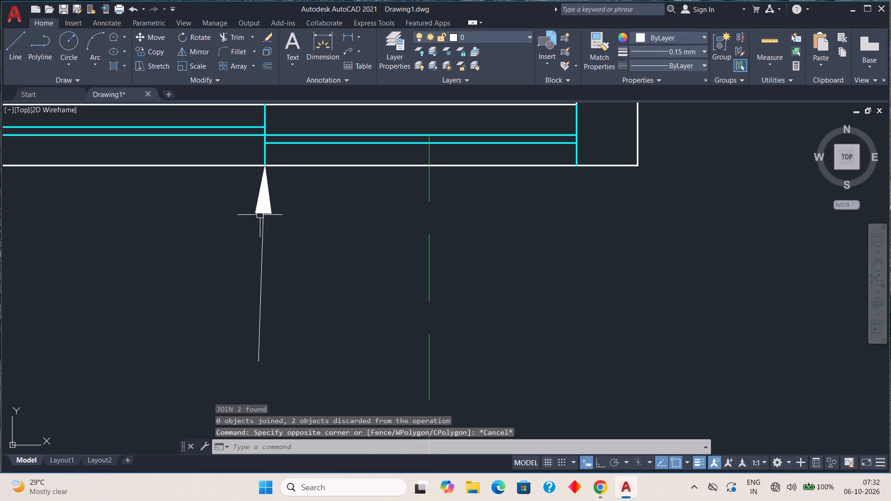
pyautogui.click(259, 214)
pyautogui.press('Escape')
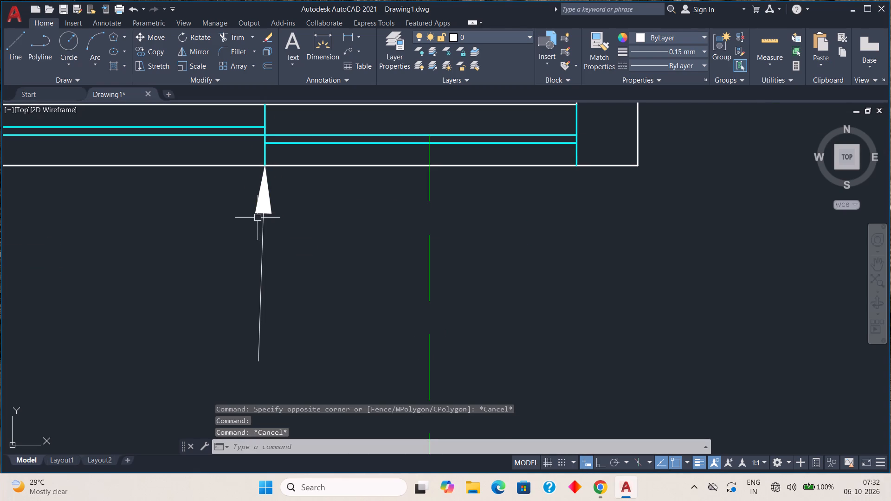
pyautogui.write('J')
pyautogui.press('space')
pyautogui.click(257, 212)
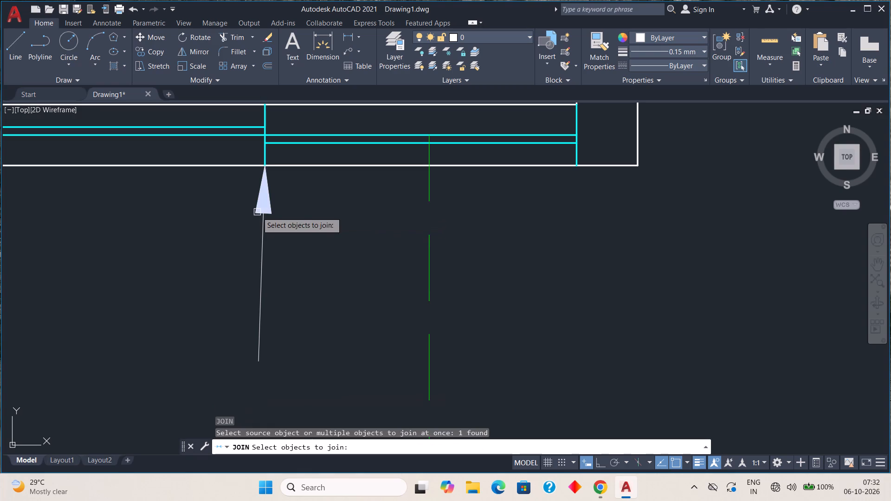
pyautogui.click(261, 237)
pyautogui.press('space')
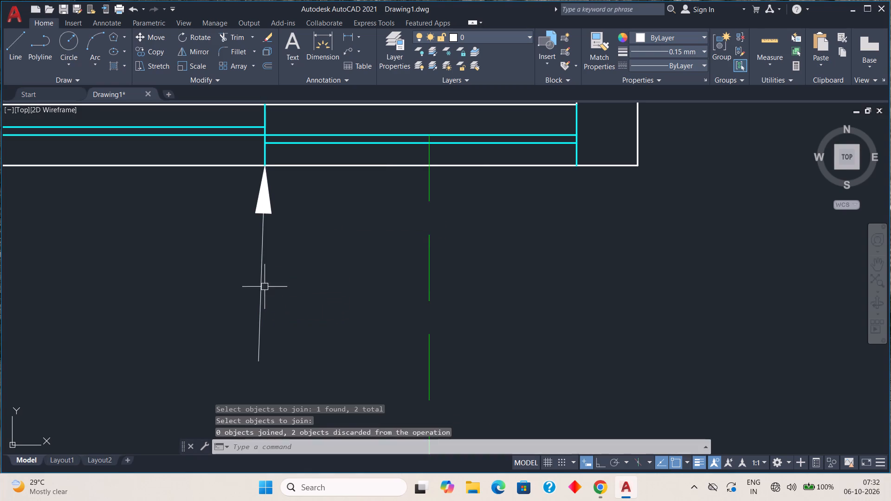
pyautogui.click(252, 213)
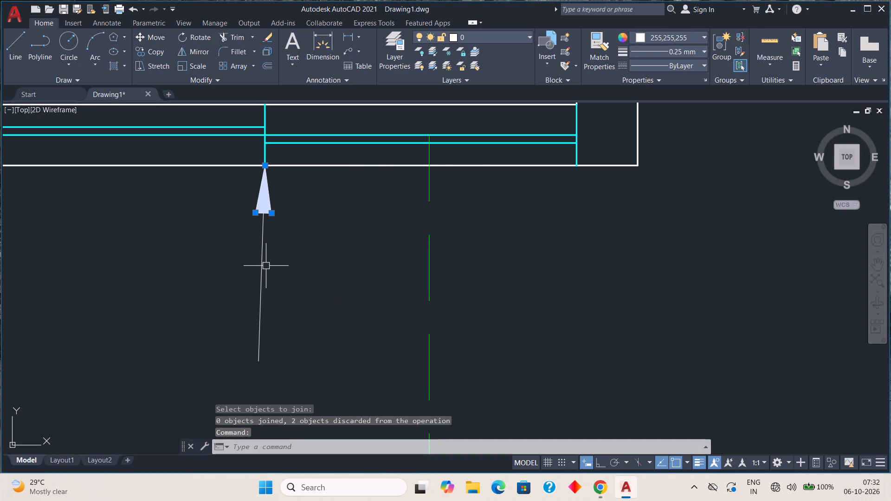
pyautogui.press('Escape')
# Stretch the lower end of the Glazing leader line slightly downward and toward the section line, making it closer to vertical.
pyautogui.scroll(3, 259, 249)
pyautogui.scroll(-3, 259, 239)
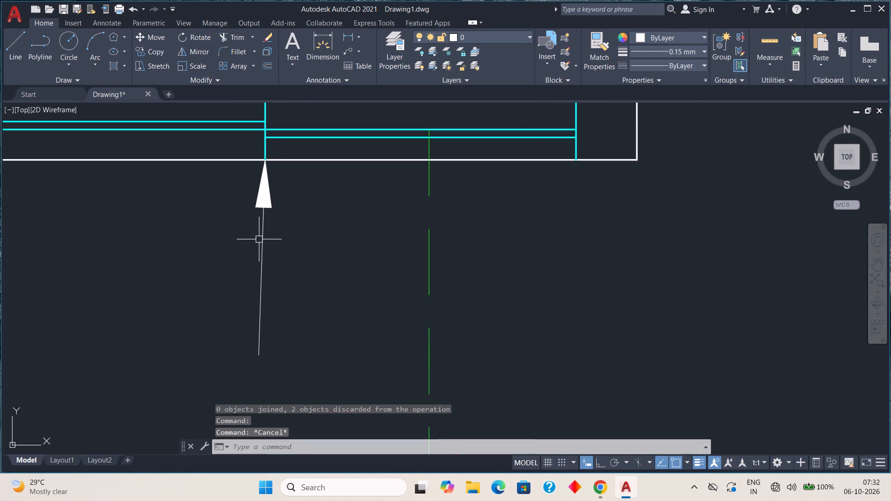
pyautogui.scroll(-1, 259, 238)
pyautogui.moveTo(259, 241); pyautogui.dragTo(260, 259, button='middle')
pyautogui.scroll(1, 249, 318)
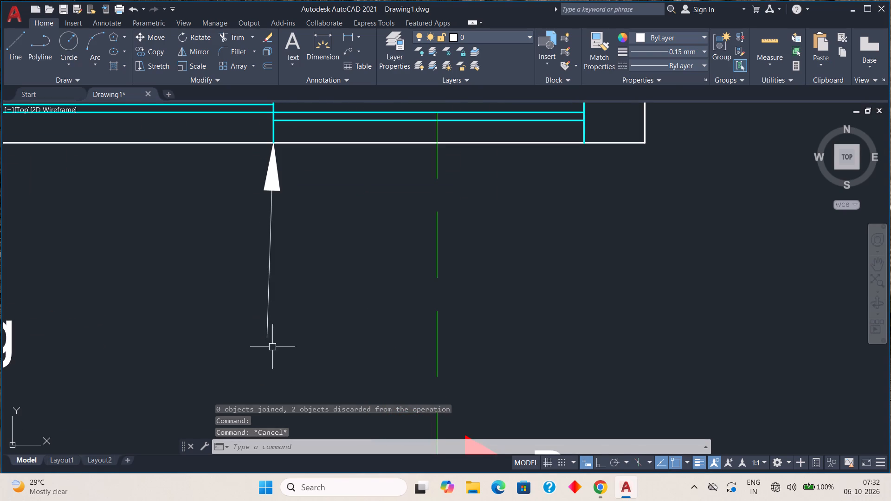
pyautogui.click(268, 333)
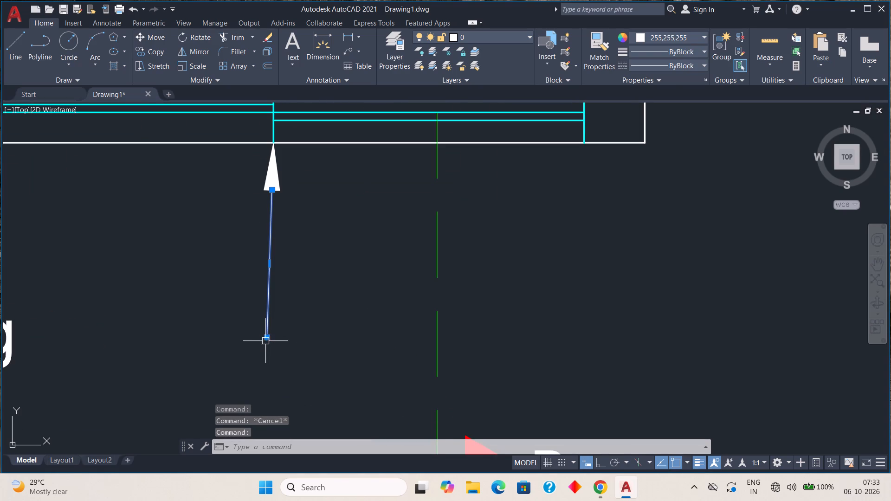
pyautogui.click(266, 340)
pyautogui.scroll(4, 273, 350)
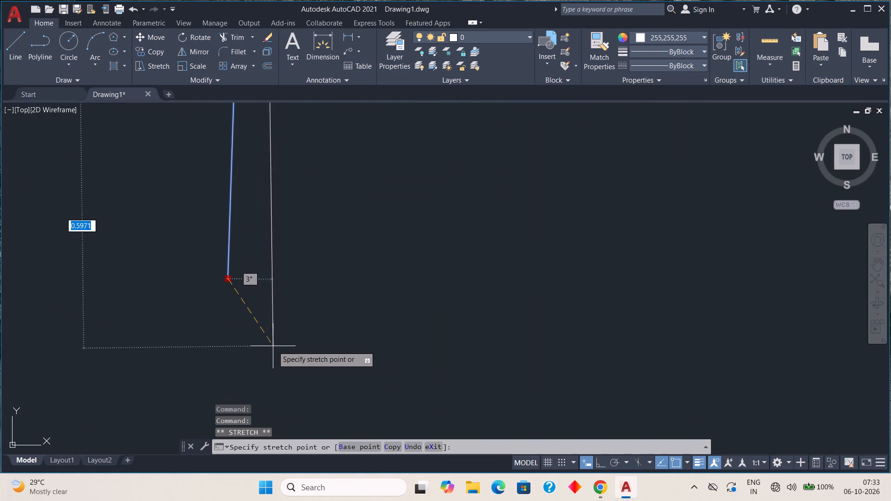
pyautogui.click(239, 309)
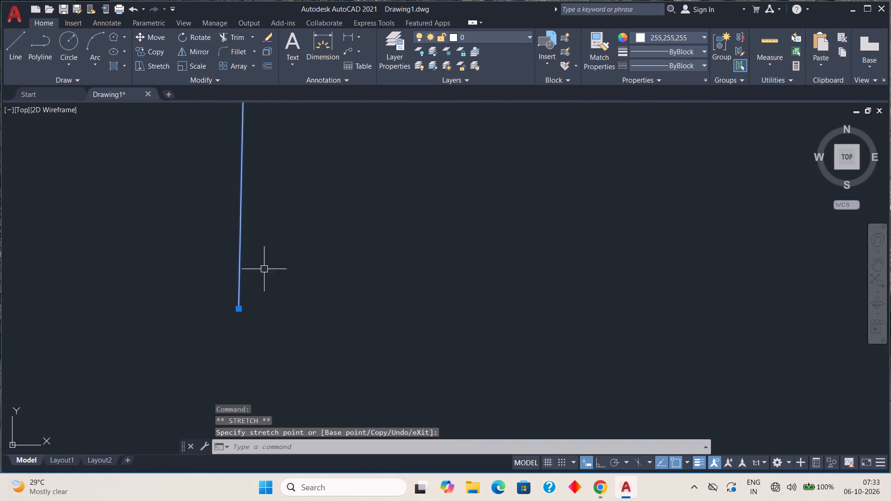
pyautogui.scroll(-3, 274, 258)
pyautogui.moveTo(303, 158); pyautogui.dragTo(301, 360, button='middle')
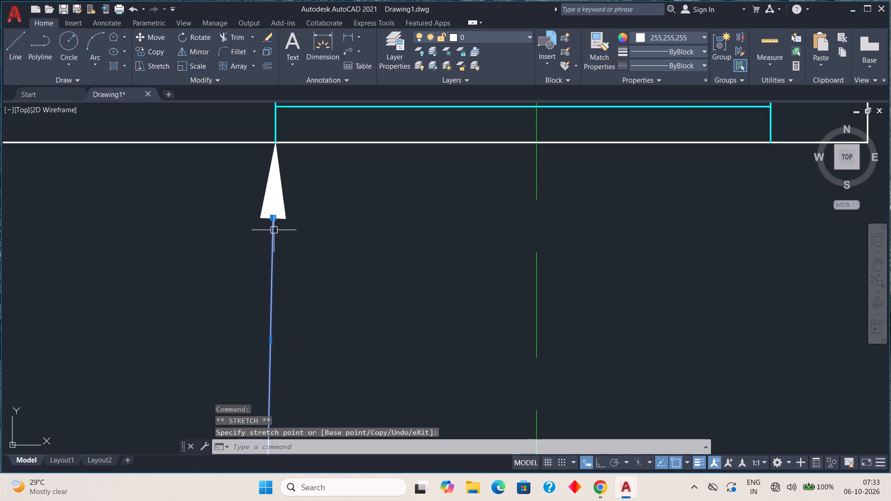
pyautogui.moveTo(271, 252); pyautogui.dragTo(258, 308, button='middle')
pyautogui.scroll(2, 274, 284)
pyautogui.scroll(-1, 283, 288)
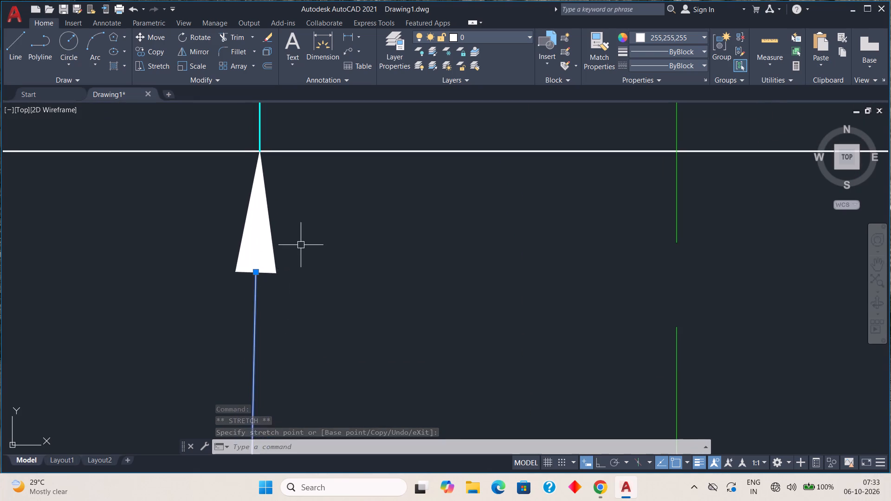
pyautogui.moveTo(301, 245); pyautogui.dragTo(320, 326, button='middle')
pyautogui.press('Escape')
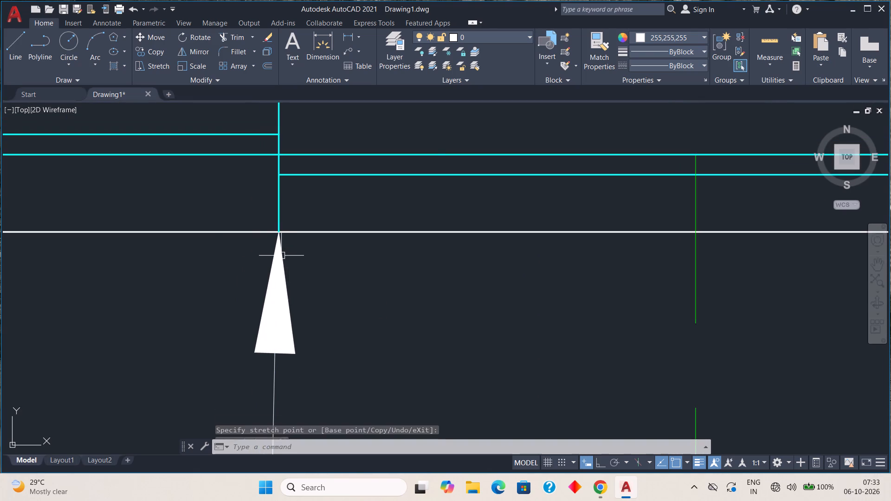
# Shift the tip of the Glazing arrowhead about 0.009 to the left along the landing's outer wall line.
pyautogui.click(281, 256)
pyautogui.click(278, 233)
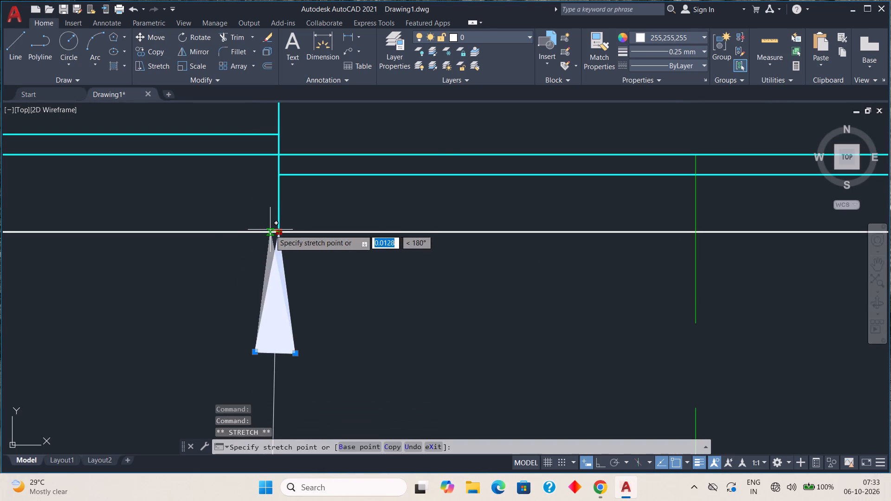
pyautogui.click(274, 227)
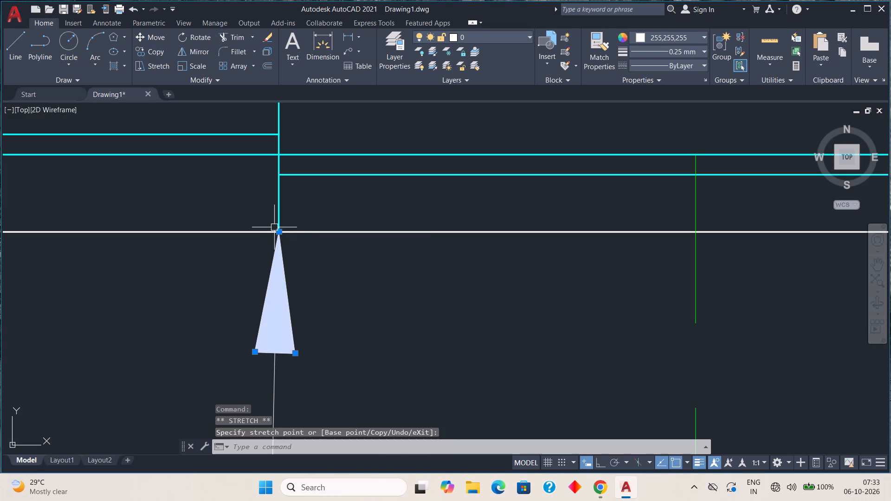
pyautogui.click(281, 232)
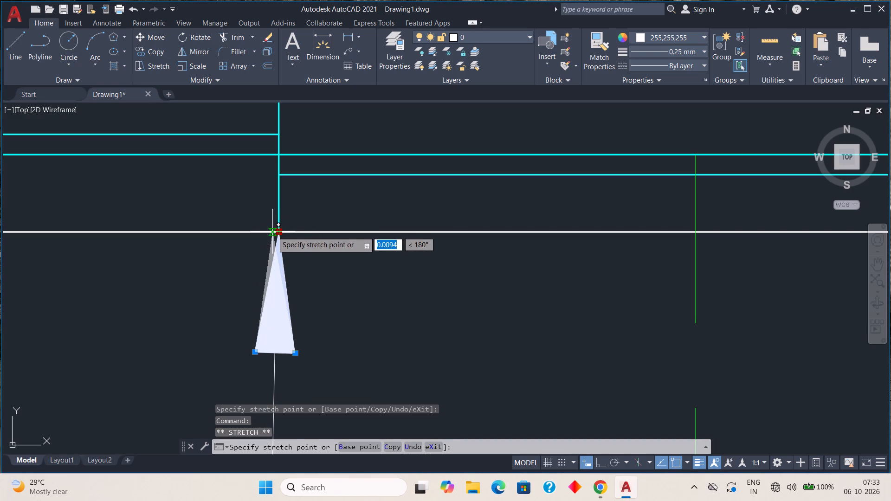
pyautogui.click(272, 231)
pyautogui.press('Escape')
# Widen the Glazing arrowhead by stretching both base corners outward, the left one by about 0.03.
pyautogui.scroll(1, 298, 332)
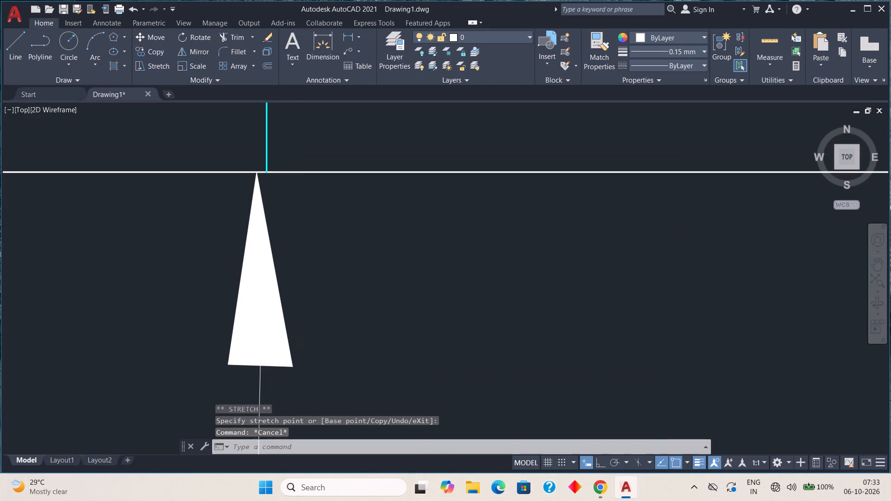
pyautogui.scroll(1, 298, 332)
pyautogui.scroll(-1, 287, 370)
pyautogui.click(287, 379)
pyautogui.click(287, 379)
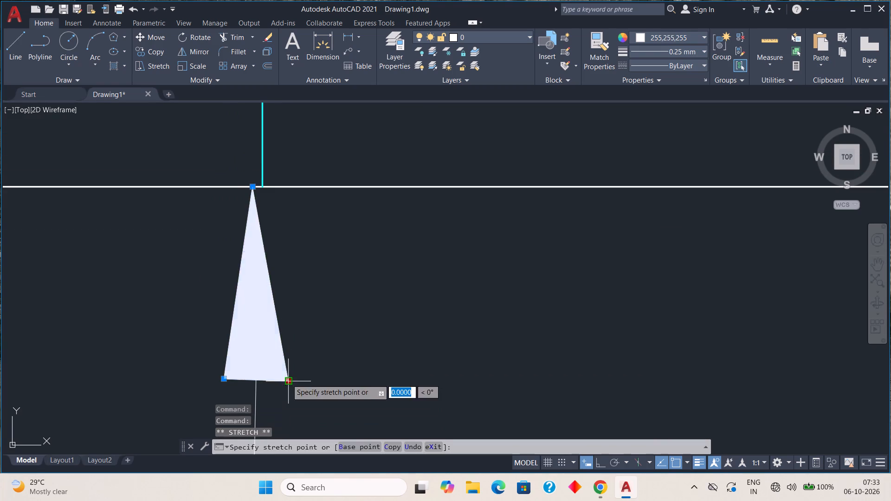
pyautogui.click(323, 379)
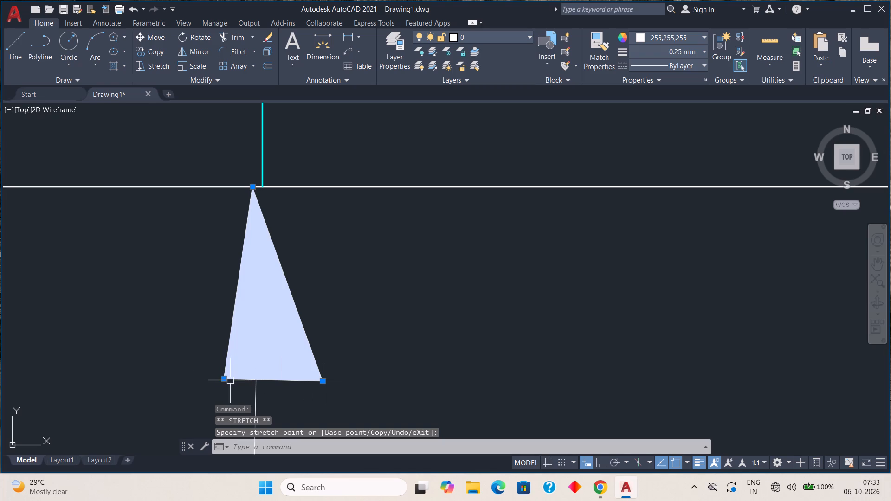
pyautogui.click(225, 378)
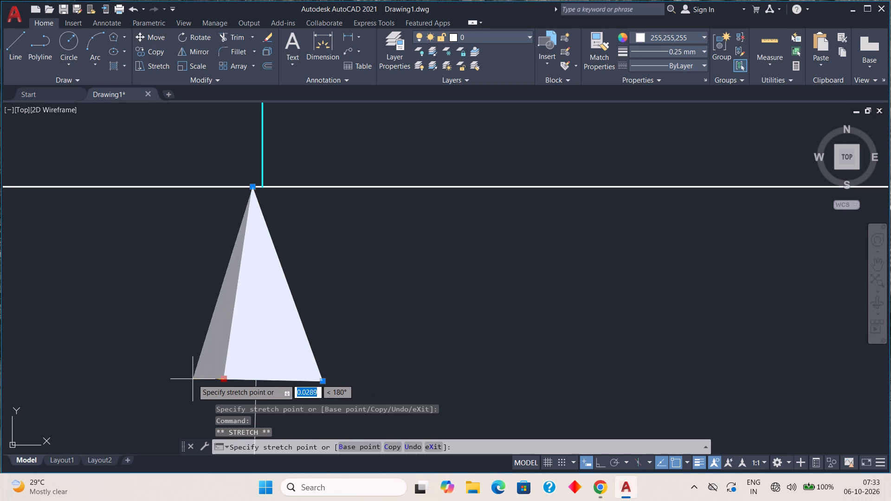
pyautogui.click(193, 379)
pyautogui.press('Escape')
# Move the Glazing label directly beneath the lower end of its leader line.
pyautogui.scroll(-2, 356, 346)
pyautogui.scroll(-1, 362, 392)
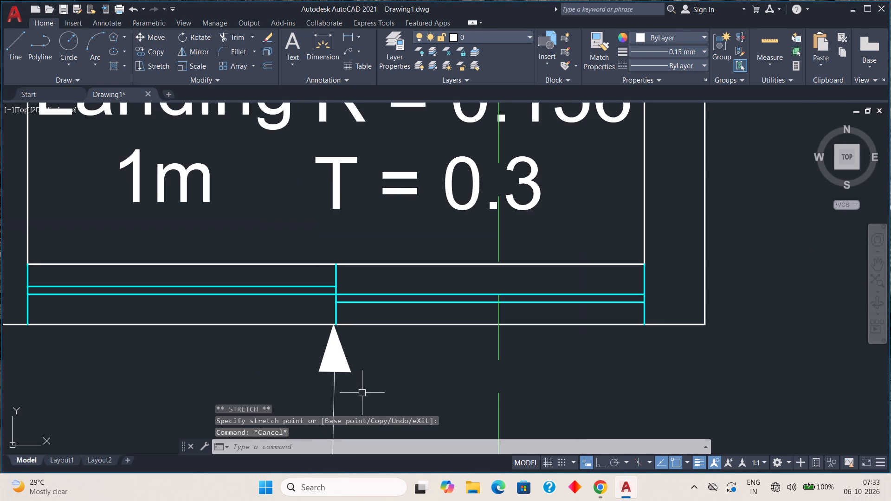
pyautogui.moveTo(356, 381); pyautogui.dragTo(341, 258, button='middle')
pyautogui.moveTo(336, 331); pyautogui.dragTo(325, 241, button='middle')
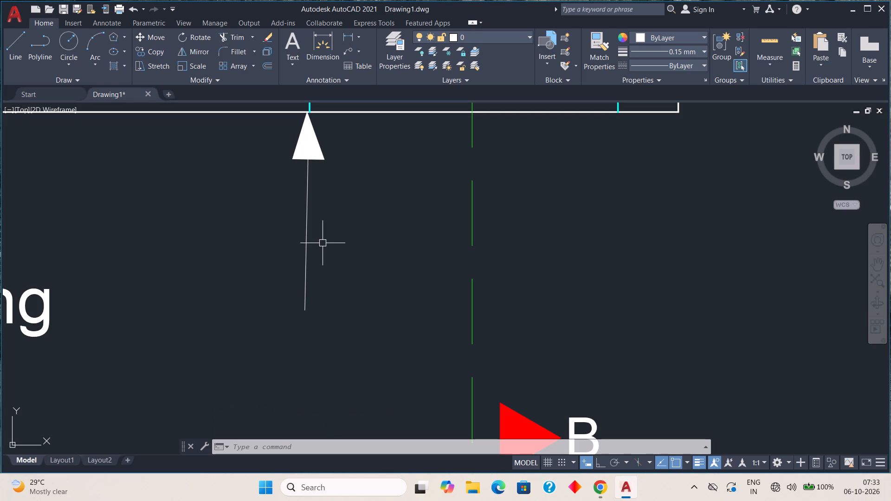
pyautogui.scroll(-2, 179, 334)
pyautogui.moveTo(187, 315); pyautogui.dragTo(245, 255, button='middle')
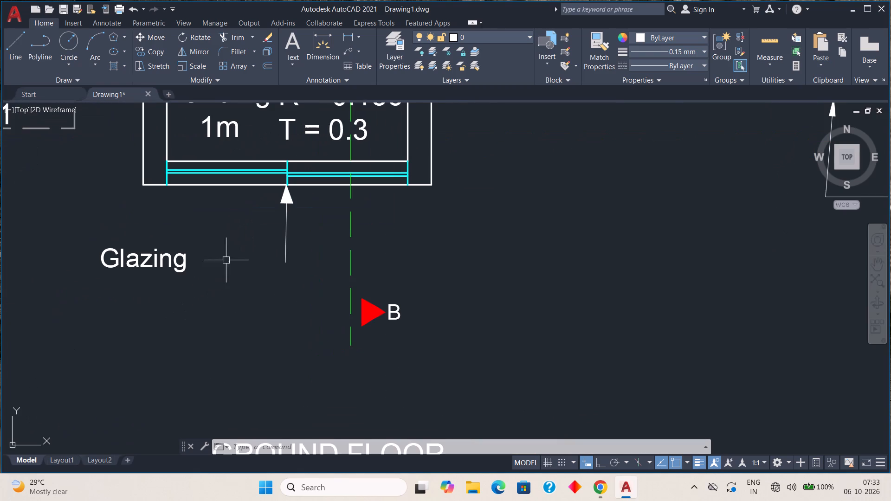
pyautogui.click(140, 262)
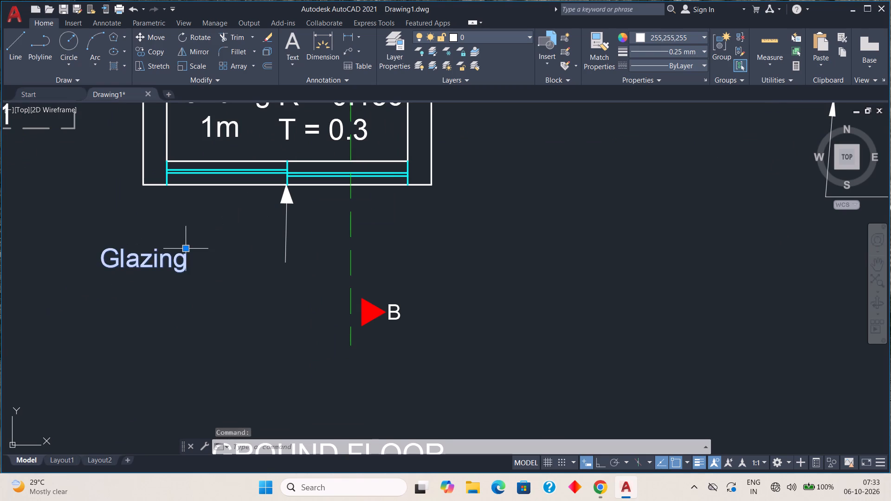
pyautogui.click(186, 248)
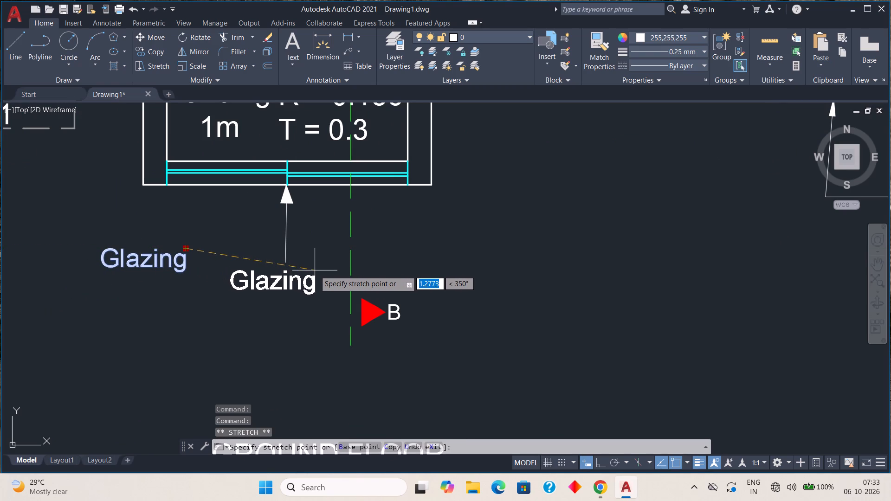
pyautogui.click(323, 268)
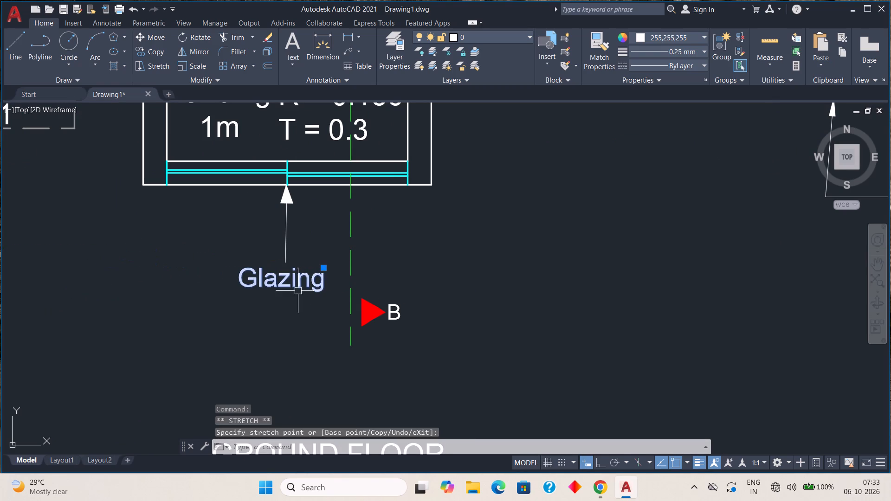
pyautogui.press('Escape')
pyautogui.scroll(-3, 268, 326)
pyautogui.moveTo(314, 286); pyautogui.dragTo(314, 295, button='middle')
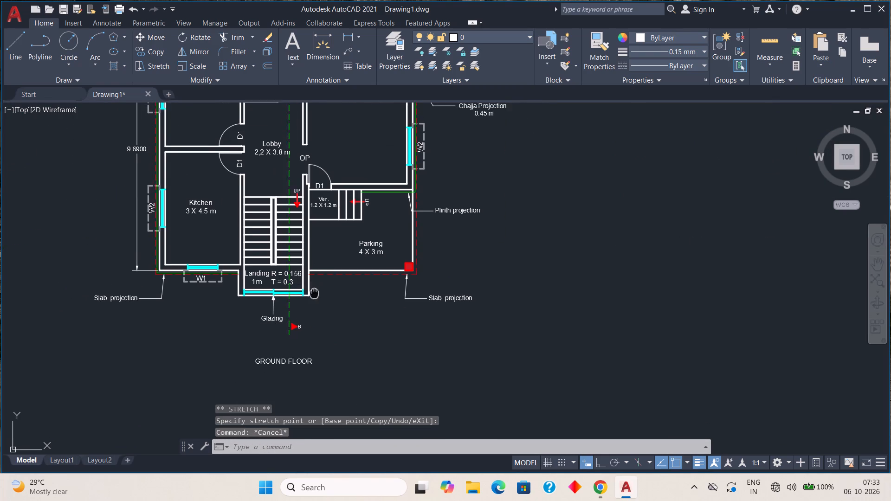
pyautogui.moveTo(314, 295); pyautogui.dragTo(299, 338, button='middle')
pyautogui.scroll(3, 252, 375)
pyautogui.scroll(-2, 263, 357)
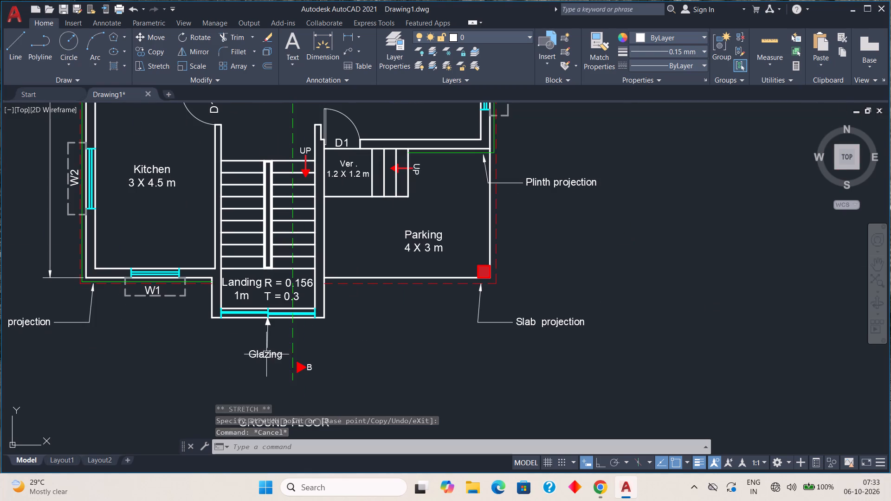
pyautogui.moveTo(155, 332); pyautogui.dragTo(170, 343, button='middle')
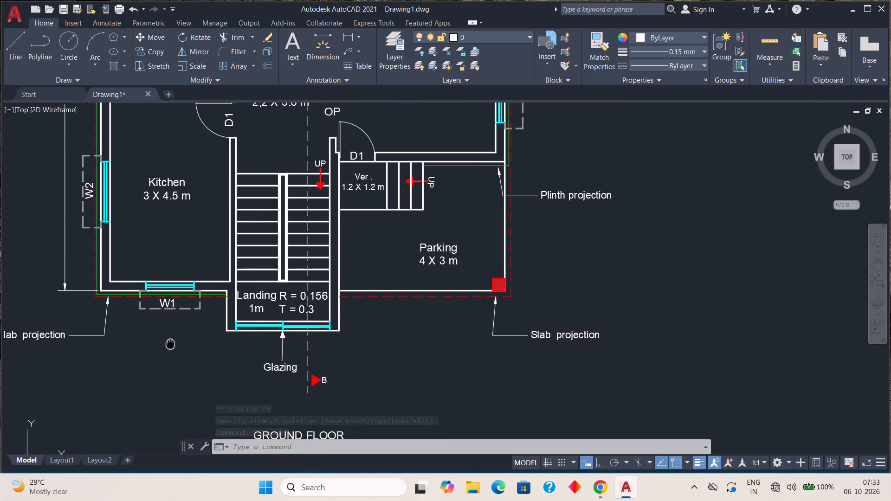
# Look over the ground floor plan's rooms, stairs, openings and annotations to check the drawing.
pyautogui.moveTo(170, 343); pyautogui.dragTo(172, 334, button='middle')
pyautogui.moveTo(284, 231); pyautogui.dragTo(287, 274, button='middle')
pyautogui.scroll(2, 312, 220)
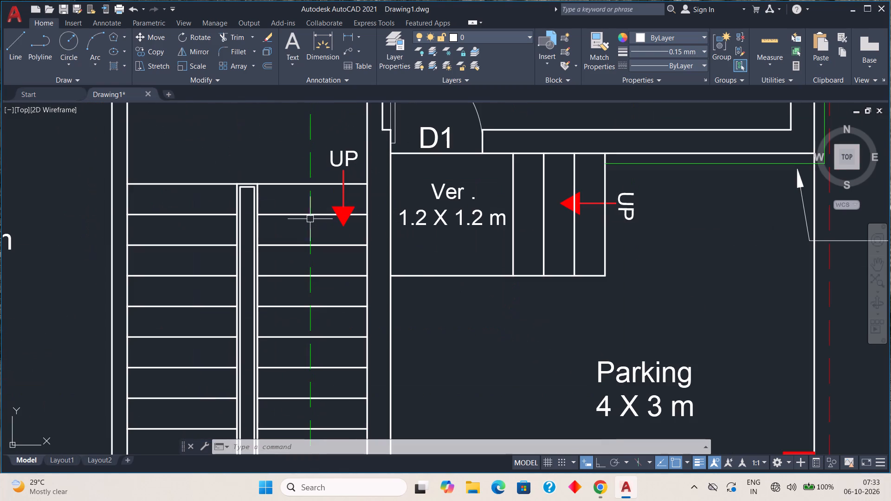
pyautogui.scroll(-3, 309, 219)
pyautogui.moveTo(354, 191); pyautogui.dragTo(355, 212, button='middle')
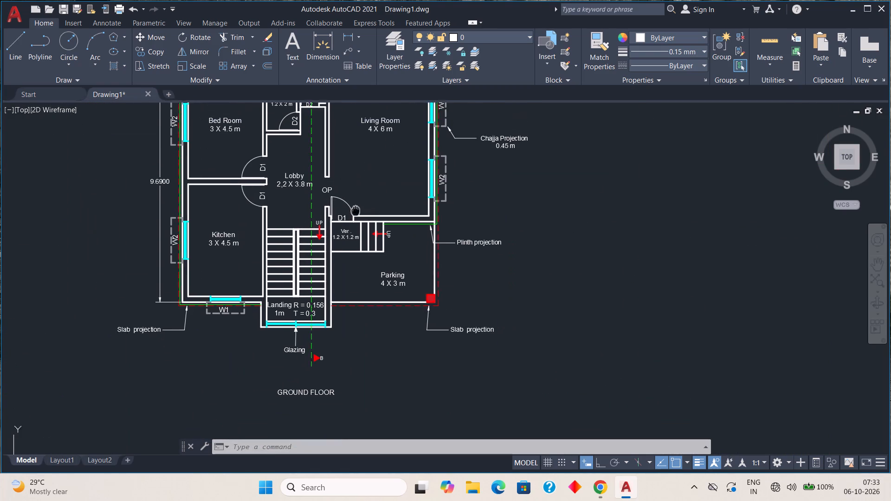
pyautogui.moveTo(355, 212); pyautogui.dragTo(349, 277, button='middle')
pyautogui.moveTo(307, 192); pyautogui.dragTo(302, 234, button='middle')
pyautogui.scroll(2, 295, 223)
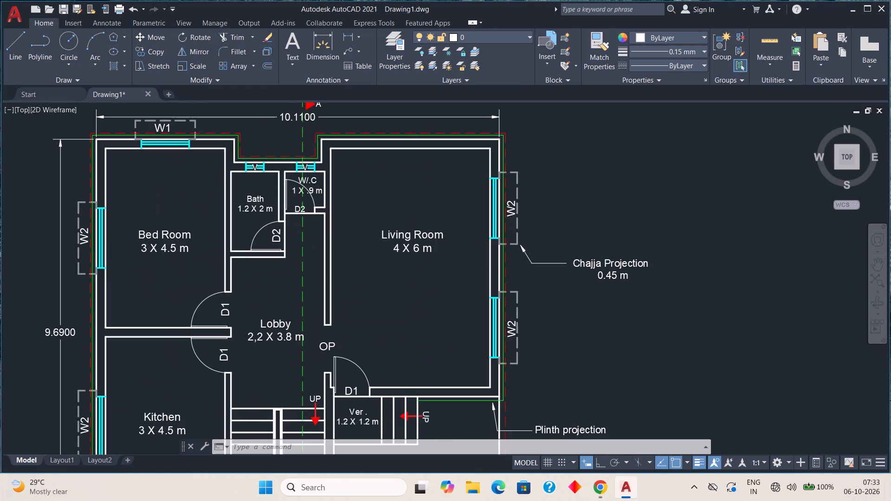
pyautogui.scroll(-2, 295, 222)
pyautogui.moveTo(309, 262); pyautogui.dragTo(288, 230, button='middle')
pyautogui.scroll(1, 288, 230)
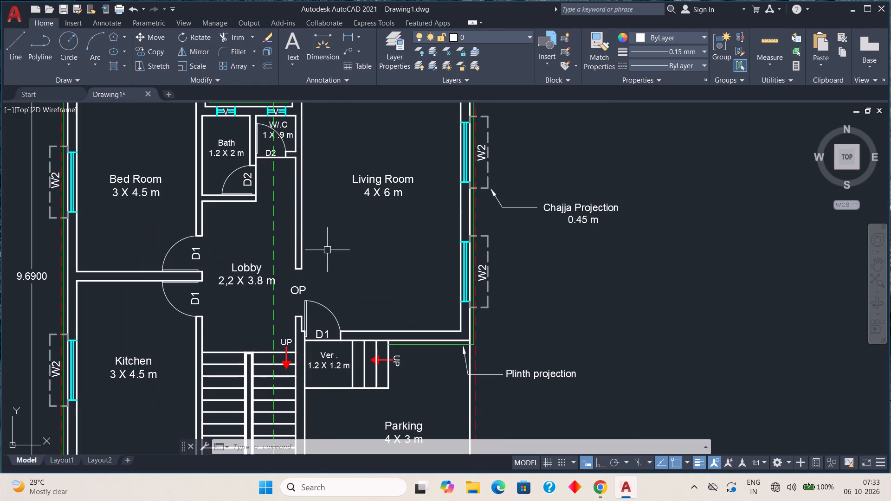
pyautogui.scroll(-1, 354, 261)
pyautogui.moveTo(352, 261); pyautogui.dragTo(351, 258, button='middle')
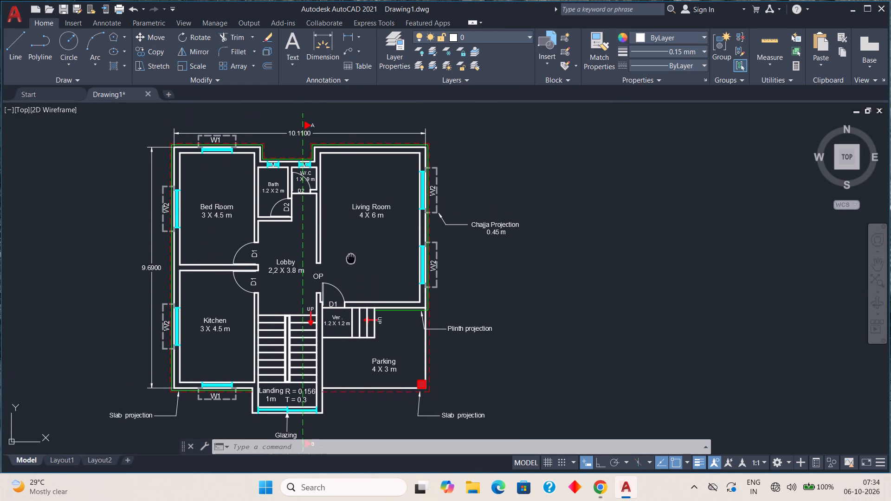
pyautogui.moveTo(351, 258); pyautogui.dragTo(351, 273, button='middle')
pyautogui.moveTo(350, 266); pyautogui.dragTo(343, 243, button='middle')
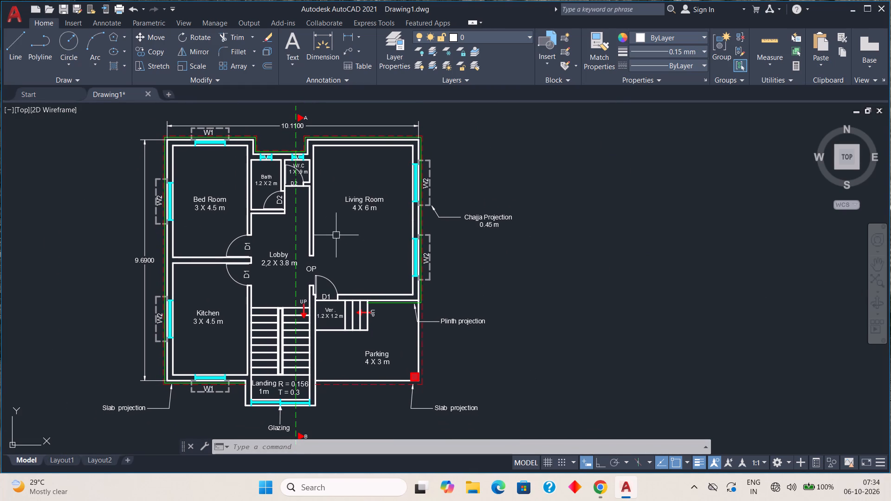
pyautogui.moveTo(331, 226); pyautogui.dragTo(326, 249, button='middle')
# Select the four cyan lines of the ventilator V above the W/.C.
pyautogui.scroll(1, 284, 186)
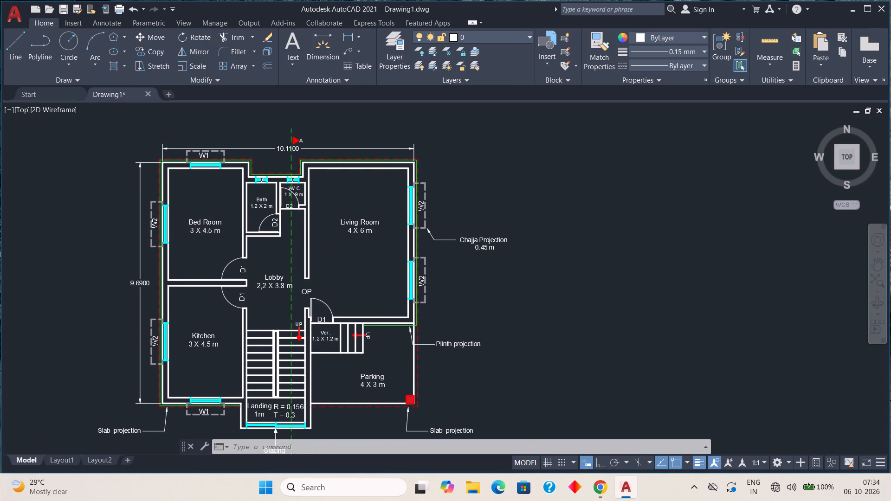
pyautogui.scroll(3, 284, 186)
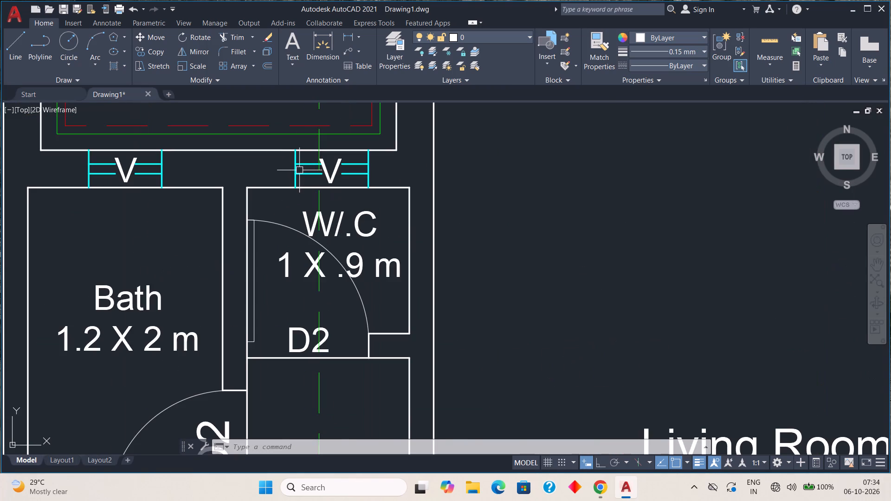
pyautogui.scroll(2, 299, 170)
pyautogui.click(291, 173)
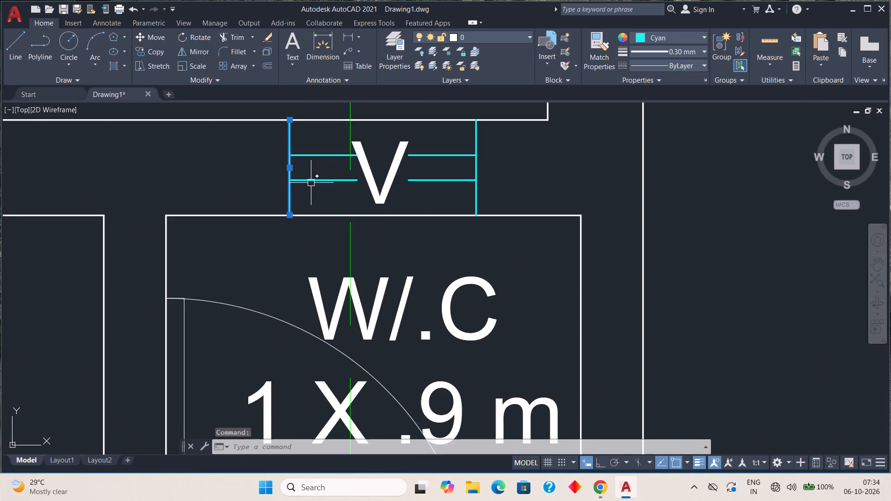
pyautogui.click(311, 182)
pyautogui.click(310, 156)
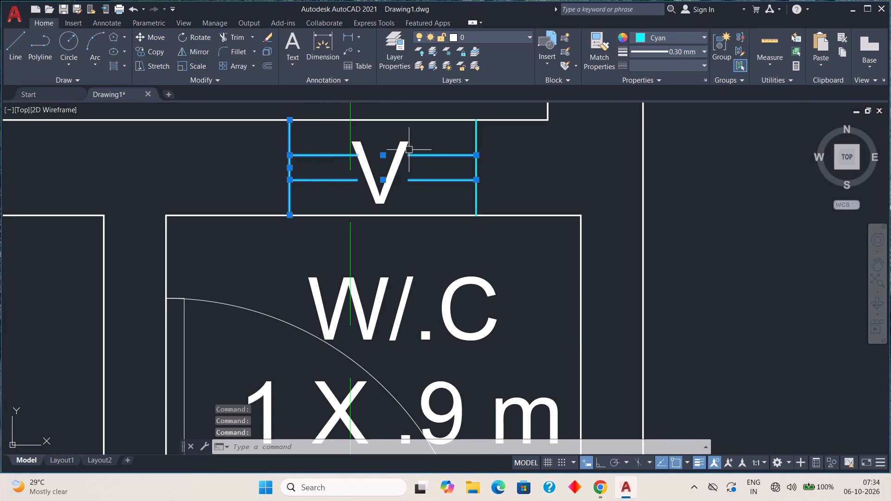
pyautogui.scroll(-1, 421, 187)
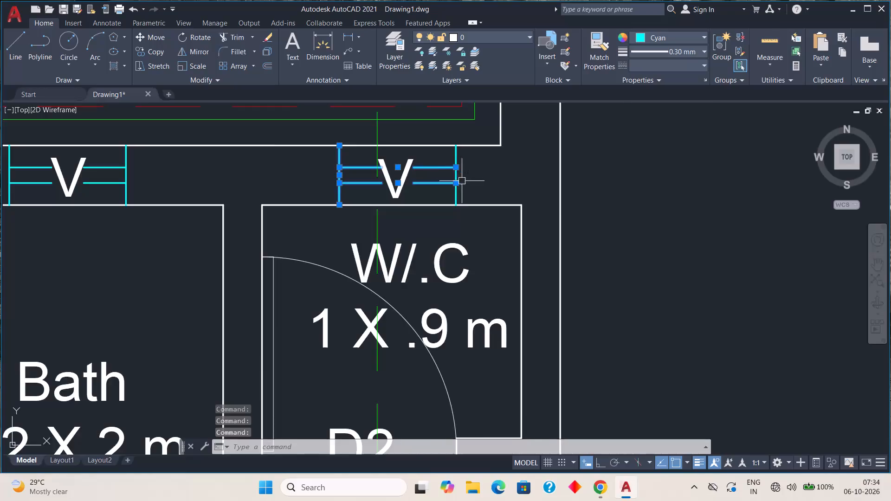
pyautogui.scroll(2, 463, 185)
pyautogui.click(445, 208)
# Add the four cyan lines of the ventilator V above the Bath to the selection.
pyautogui.scroll(-1, 227, 202)
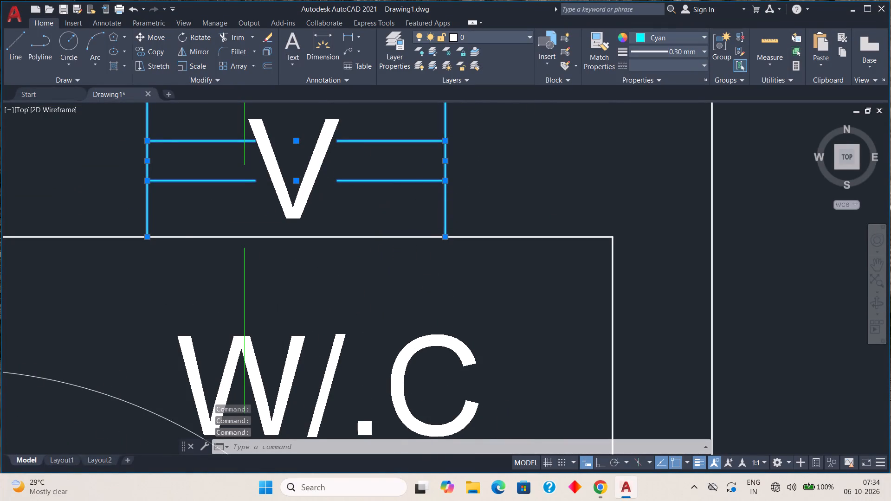
pyautogui.scroll(-1, 227, 202)
pyautogui.moveTo(199, 206); pyautogui.dragTo(433, 173, button='middle')
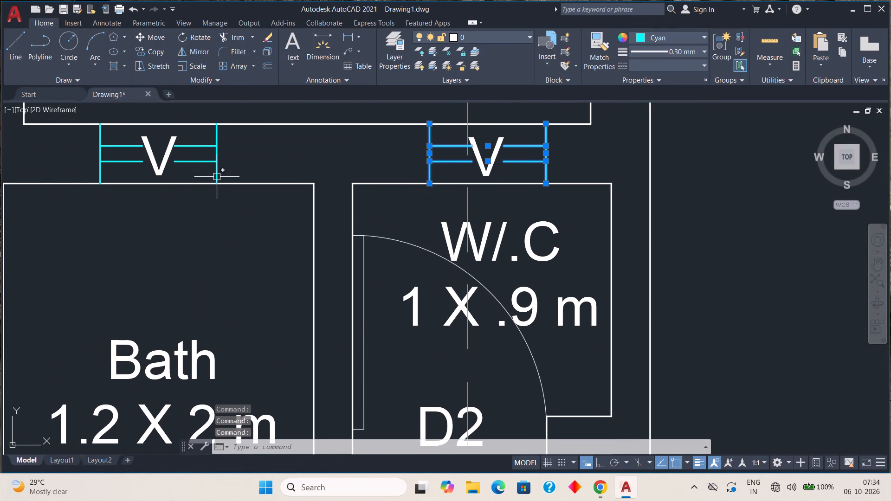
pyautogui.click(217, 176)
pyautogui.click(102, 178)
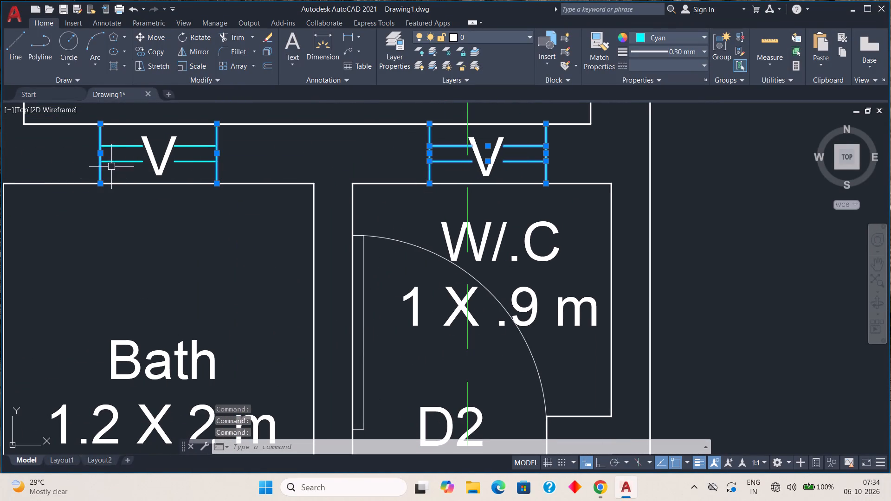
pyautogui.click(113, 163)
pyautogui.click(122, 144)
# Add the four cyan lines of window W1 in the Bed Room's outer wall to the selection.
pyautogui.scroll(-3, 128, 142)
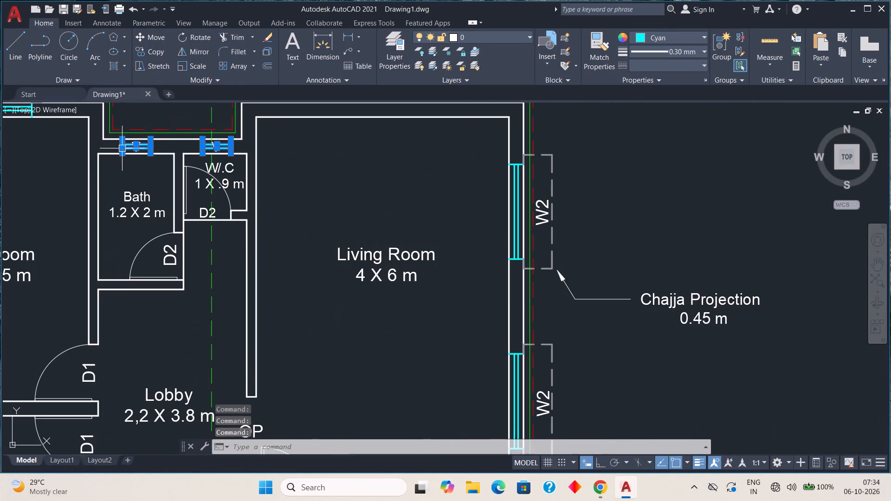
pyautogui.moveTo(103, 173); pyautogui.dragTo(258, 245, button='middle')
pyautogui.scroll(4, 194, 182)
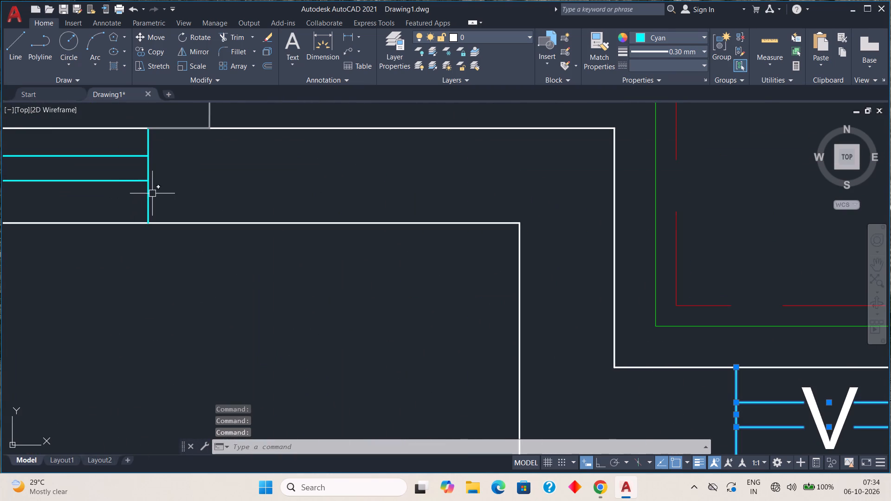
pyautogui.click(148, 195)
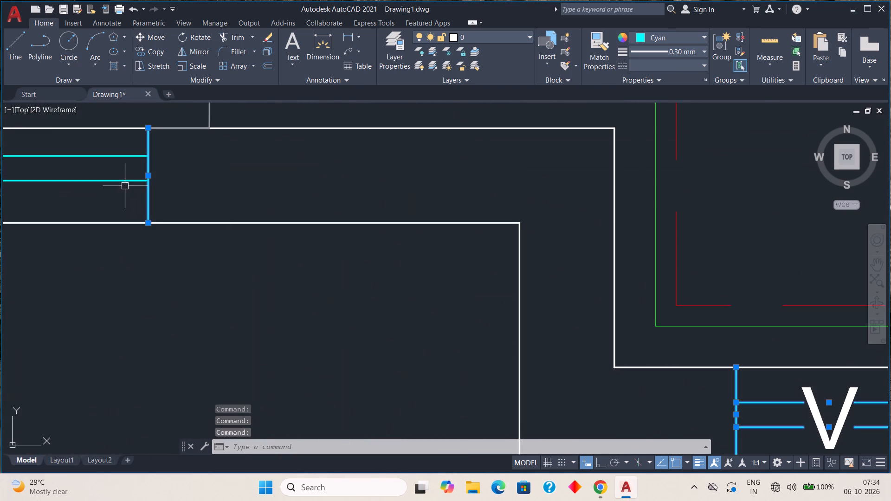
pyautogui.click(123, 183)
pyautogui.click(120, 156)
pyautogui.scroll(-3, 114, 165)
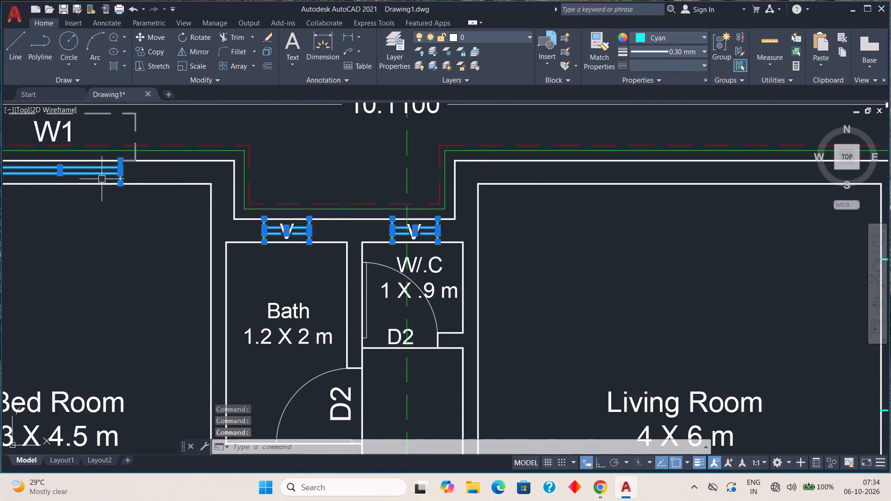
pyautogui.moveTo(155, 191); pyautogui.dragTo(281, 180, button='middle')
pyautogui.scroll(3, 120, 157)
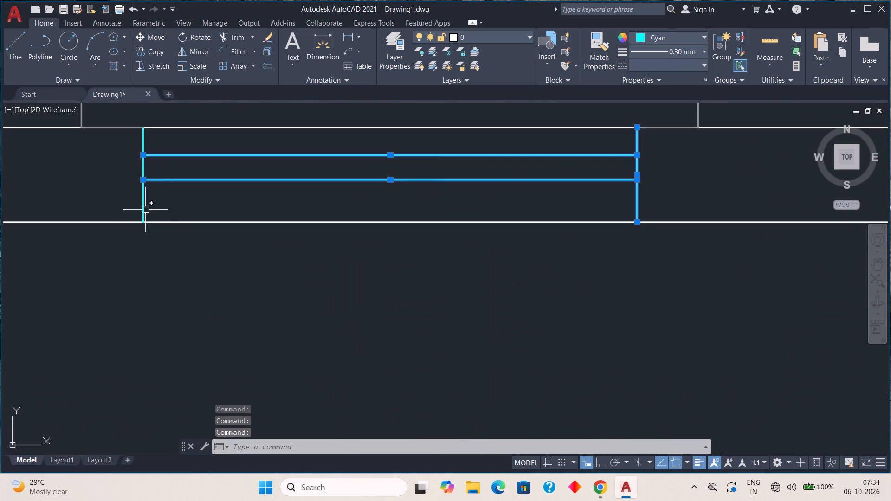
pyautogui.click(145, 209)
# Add the four cyan lines of window W2 in the Bed Room's side wall to the selection.
pyautogui.scroll(-2, 152, 211)
pyautogui.moveTo(106, 257); pyautogui.dragTo(305, 237, button='middle')
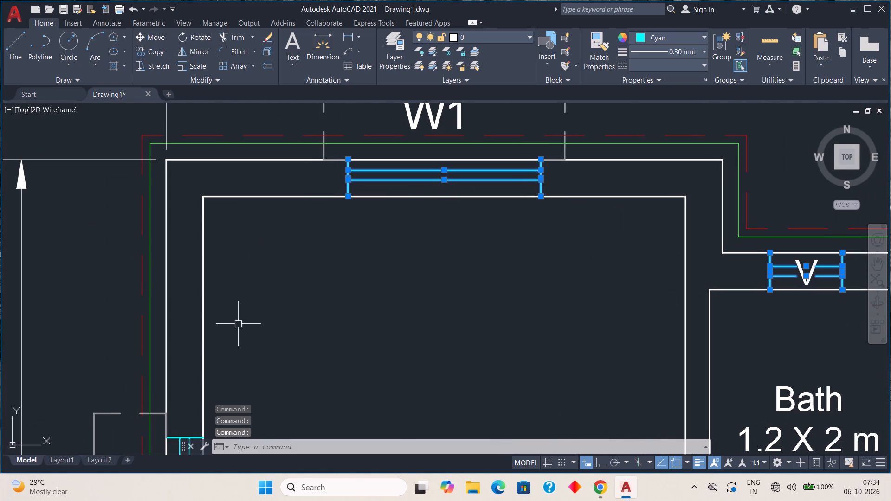
pyautogui.moveTo(253, 349); pyautogui.dragTo(248, 176, button='middle')
pyautogui.scroll(2, 211, 273)
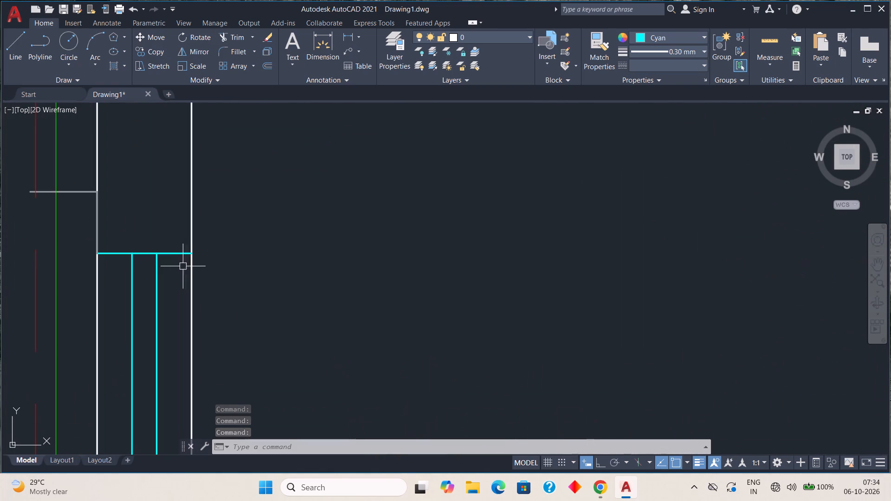
pyautogui.click(173, 255)
pyautogui.click(156, 287)
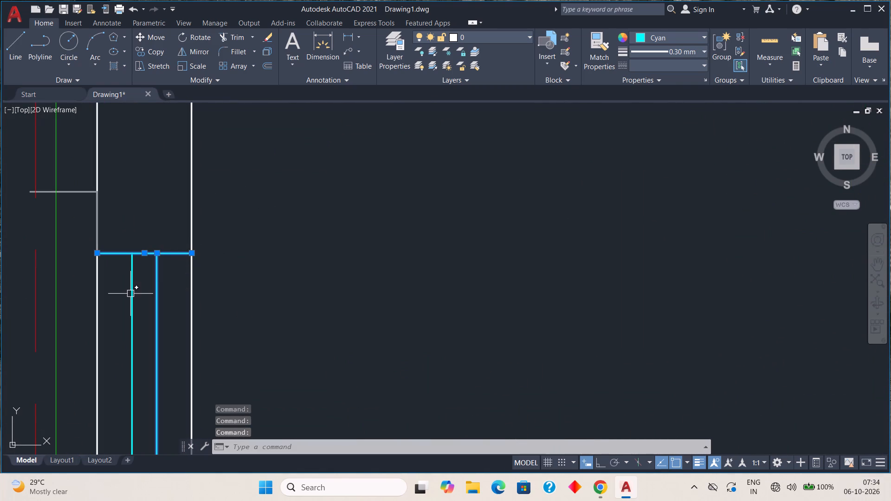
pyautogui.click(130, 294)
pyautogui.scroll(-1, 206, 285)
pyautogui.moveTo(205, 277); pyautogui.dragTo(221, 77, button='middle')
pyautogui.moveTo(192, 359); pyautogui.dragTo(190, 353, button='middle')
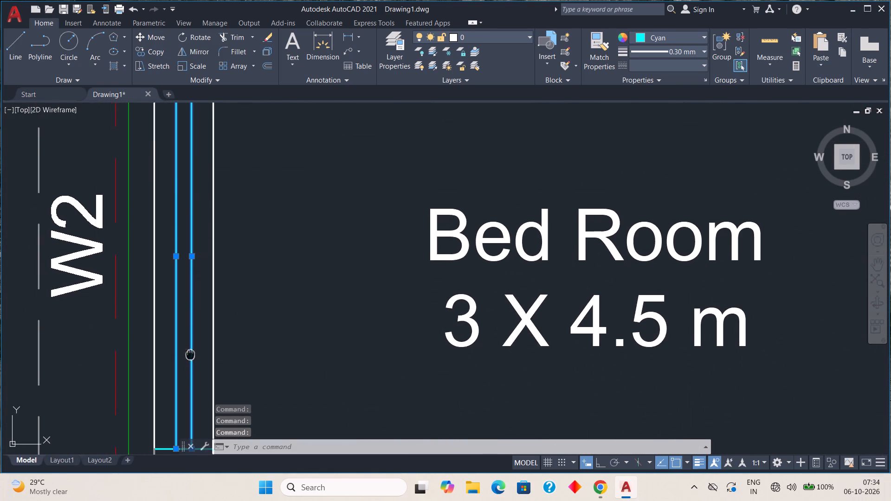
pyautogui.moveTo(190, 353); pyautogui.dragTo(175, 168, button='middle')
pyautogui.scroll(1, 175, 184)
pyautogui.click(199, 312)
# Add the four cyan lines of window W2 in the Kitchen's side wall to the selection.
pyautogui.scroll(-2, 238, 325)
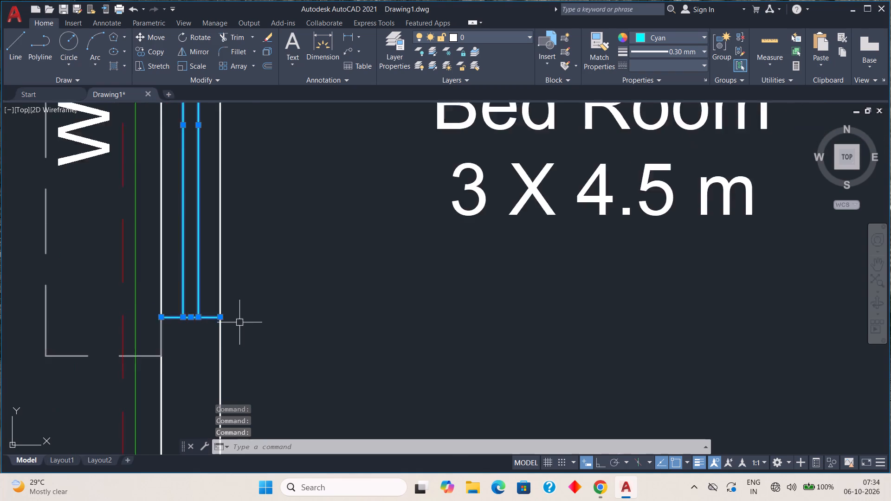
pyautogui.scroll(-1, 240, 322)
pyautogui.moveTo(284, 338); pyautogui.dragTo(262, 116, button='middle')
pyautogui.moveTo(256, 399); pyautogui.dragTo(261, 214, button='middle')
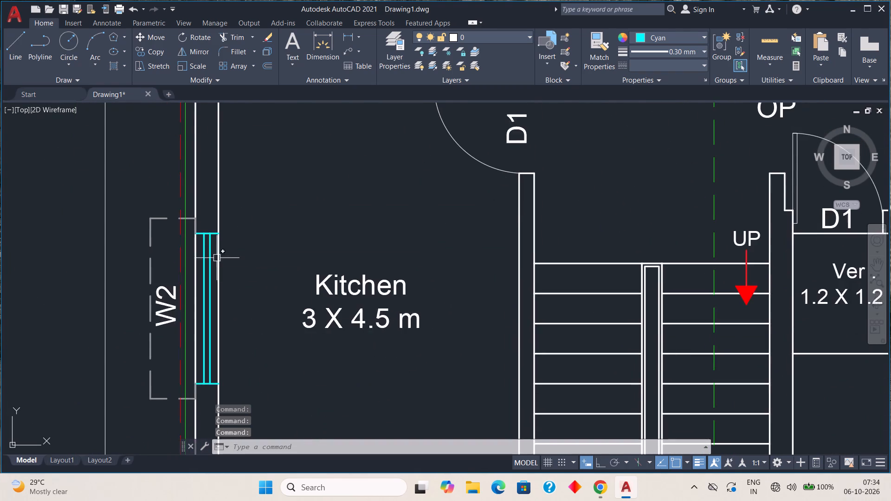
pyautogui.scroll(2, 217, 258)
pyautogui.scroll(1, 195, 204)
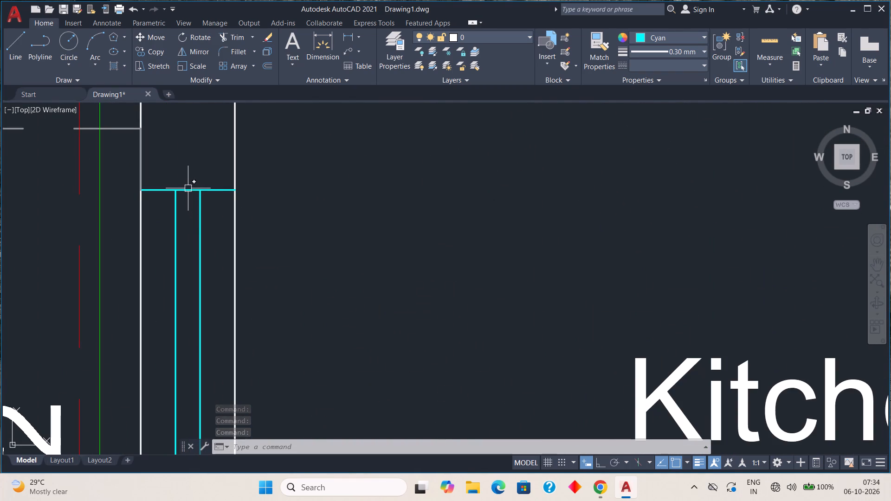
pyautogui.click(189, 190)
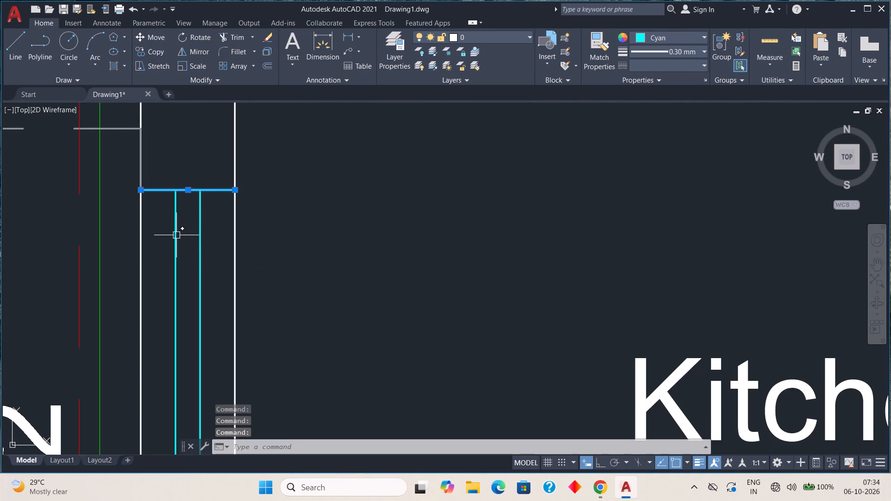
pyautogui.click(176, 235)
pyautogui.click(201, 250)
pyautogui.scroll(-1, 229, 272)
pyautogui.moveTo(229, 280); pyautogui.dragTo(221, 114, button='middle')
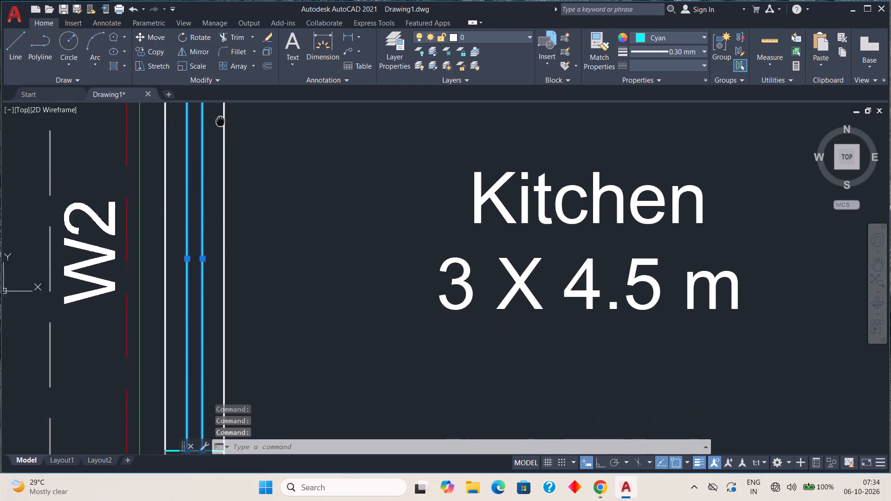
pyautogui.moveTo(221, 114); pyautogui.dragTo(223, 103, button='middle')
pyautogui.moveTo(224, 342); pyautogui.dragTo(213, 179, button='middle')
pyautogui.scroll(1, 191, 270)
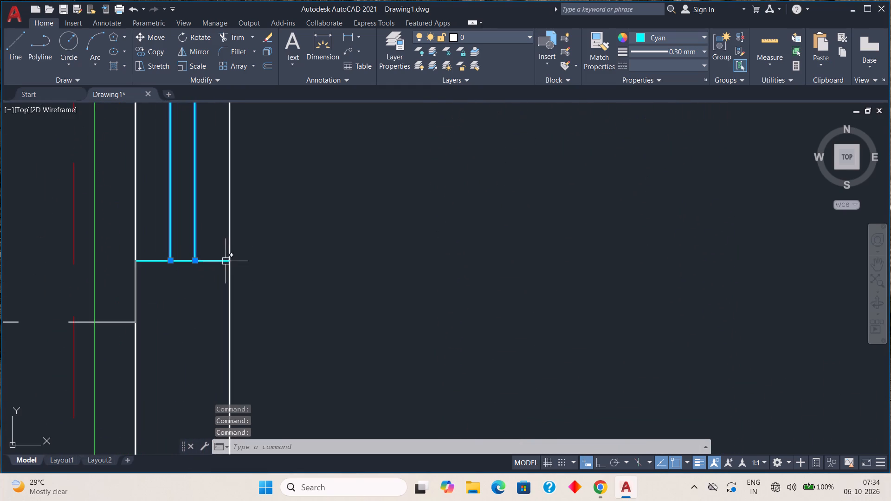
pyautogui.click(221, 263)
# Add the four cyan lines of window W1 in the Kitchen's lower wall to the selection.
pyautogui.scroll(-3, 237, 263)
pyautogui.scroll(-1, 273, 315)
pyautogui.moveTo(272, 315); pyautogui.dragTo(253, 242, button='middle')
pyautogui.scroll(4, 296, 314)
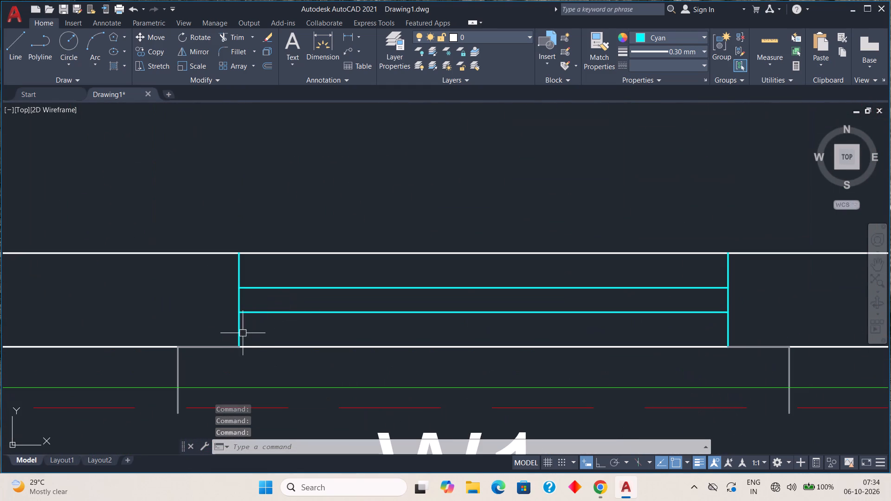
pyautogui.click(240, 328)
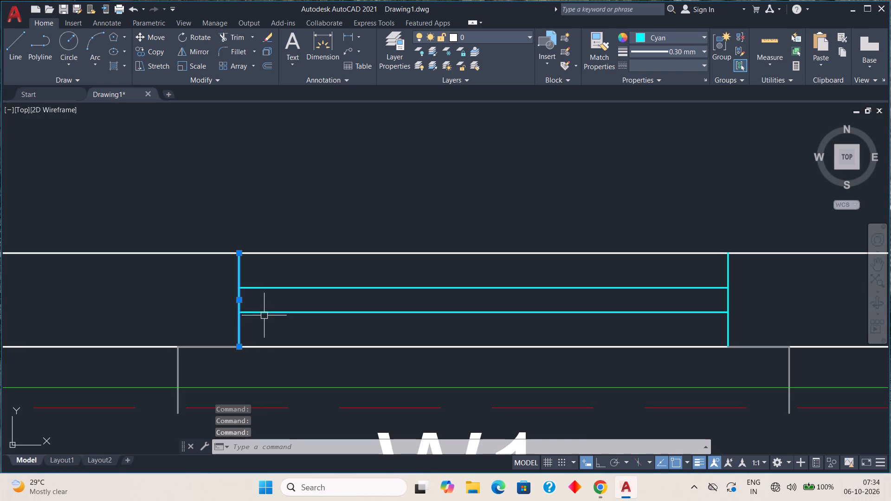
pyautogui.click(265, 314)
pyautogui.click(270, 288)
pyautogui.moveTo(484, 305); pyautogui.dragTo(410, 324, button='middle')
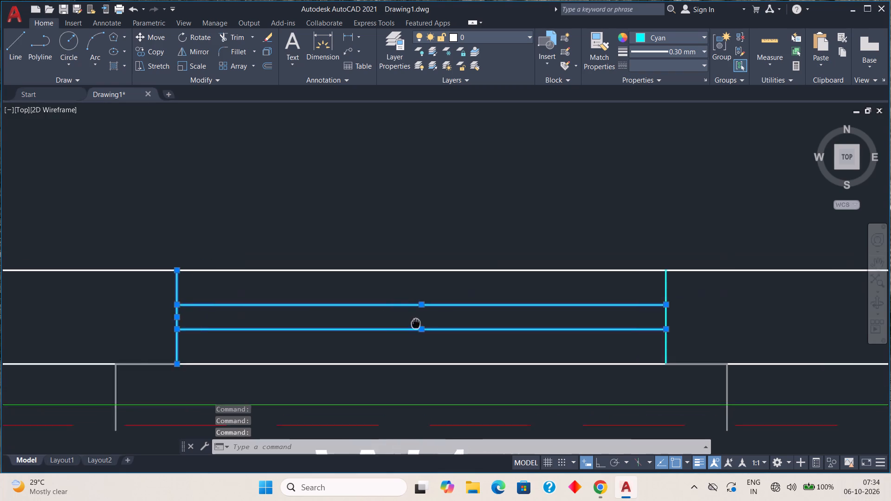
pyautogui.moveTo(410, 324); pyautogui.dragTo(236, 336, button='middle')
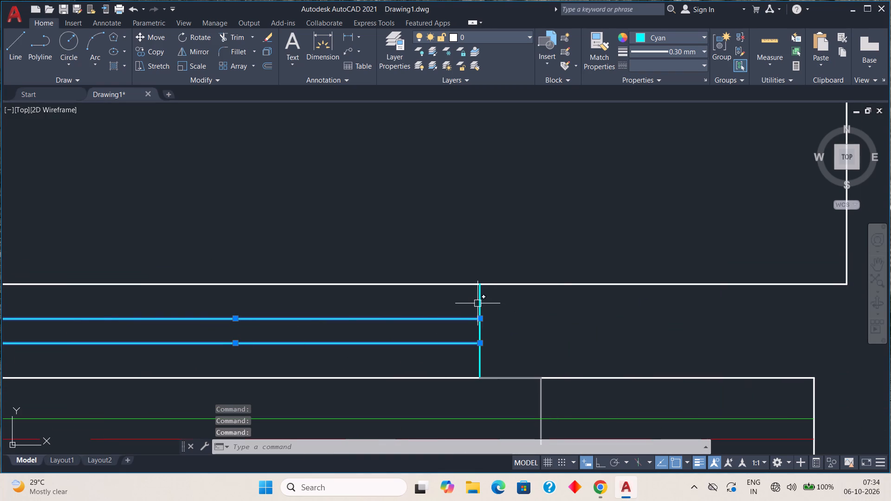
pyautogui.click(479, 300)
# Add the six cyan lines of the glazing in the stair Landing's outer wall to the selection.
pyautogui.scroll(-4, 585, 273)
pyautogui.moveTo(613, 315); pyautogui.dragTo(470, 339, button='middle')
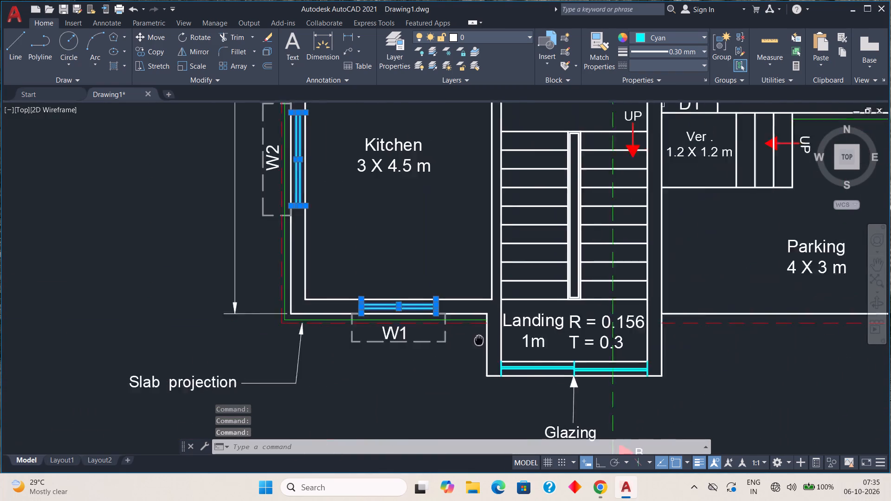
pyautogui.moveTo(470, 339); pyautogui.dragTo(168, 324, button='middle')
pyautogui.scroll(4, 212, 361)
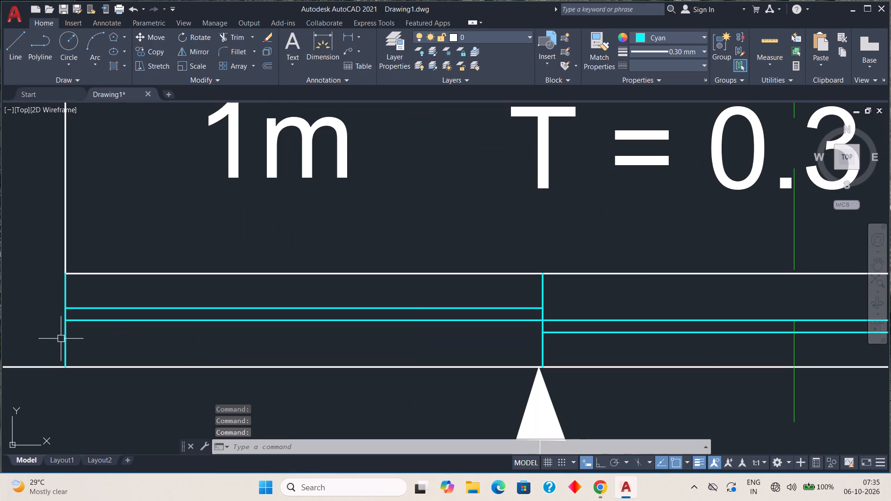
pyautogui.click(64, 336)
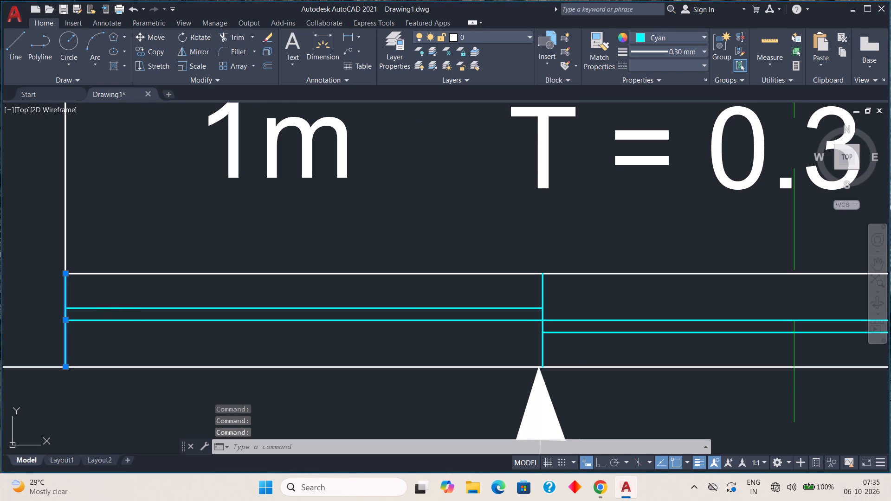
pyautogui.click(110, 321)
pyautogui.click(116, 308)
pyautogui.scroll(-3, 336, 286)
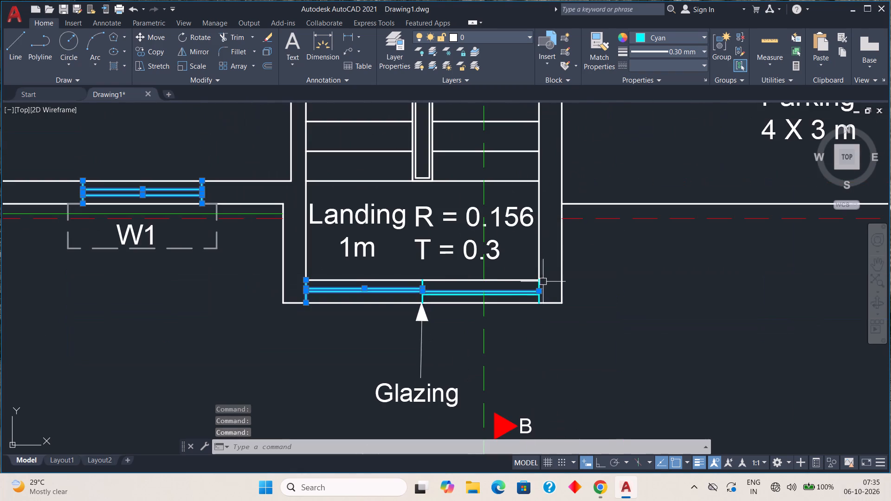
pyautogui.moveTo(514, 312); pyautogui.dragTo(297, 321, button='middle')
pyautogui.scroll(4, 346, 307)
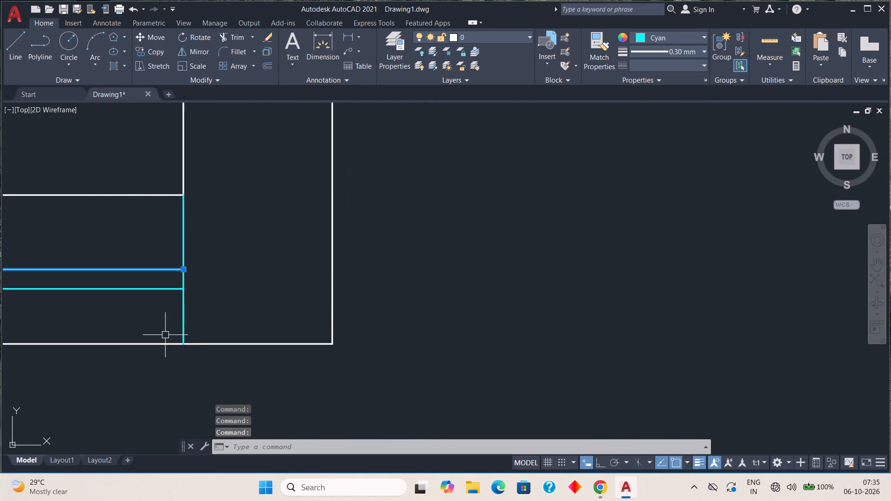
pyautogui.click(184, 320)
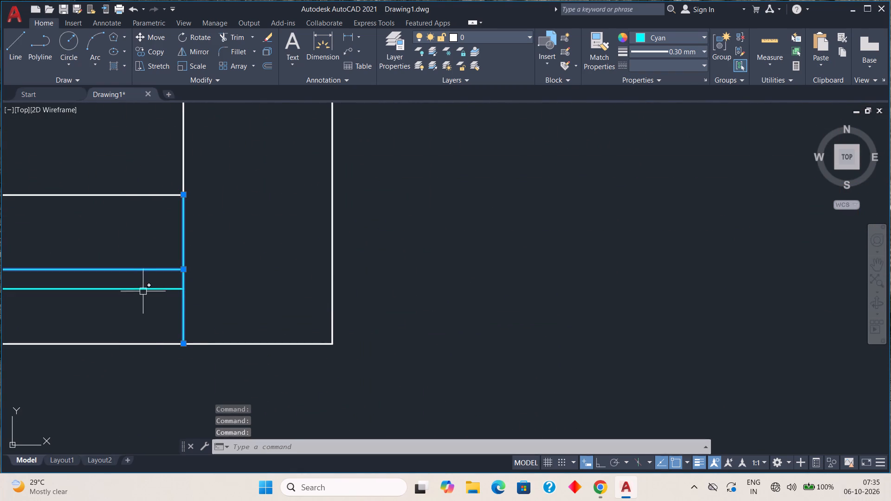
pyautogui.click(143, 289)
pyautogui.scroll(-2, 142, 299)
pyautogui.moveTo(133, 325); pyautogui.dragTo(359, 302, button='middle')
pyautogui.moveTo(197, 323); pyautogui.dragTo(245, 341, button='middle')
pyautogui.scroll(-2, 375, 277)
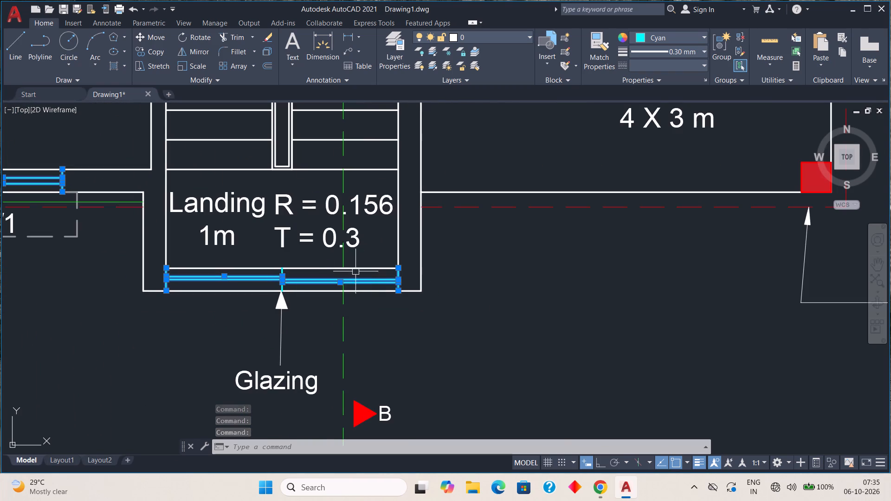
pyautogui.scroll(4, 271, 288)
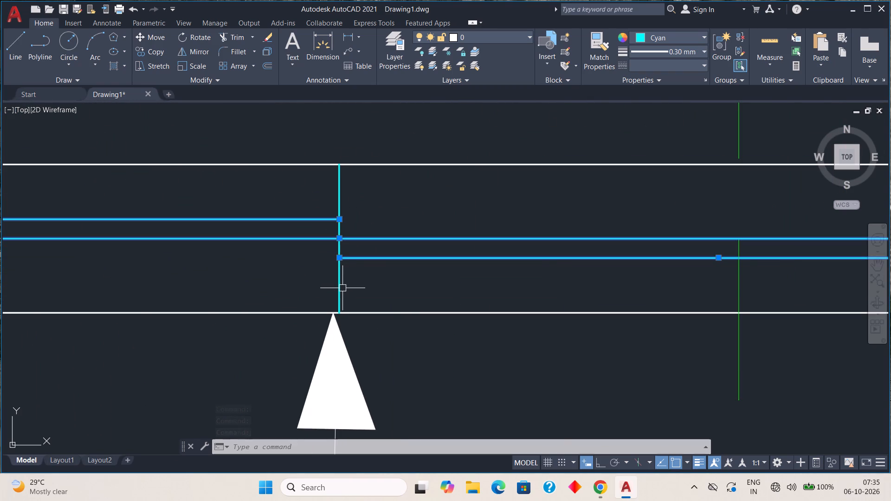
pyautogui.click(341, 289)
pyautogui.scroll(-4, 392, 260)
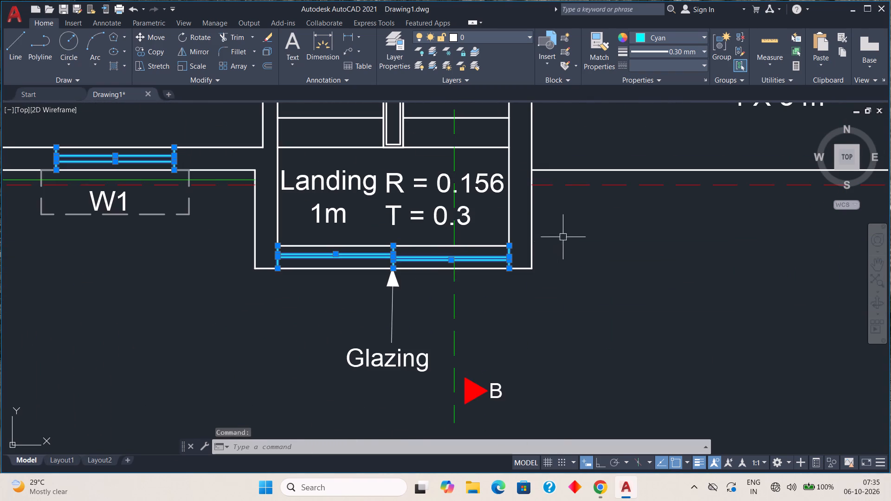
# Add the four cyan lines of the lower window W2 in the Living Room's outer wall to the selection.
pyautogui.moveTo(533, 271); pyautogui.dragTo(0, 352, button='middle')
pyautogui.scroll(-2, 227, 238)
pyautogui.moveTo(244, 199); pyautogui.dragTo(233, 360, button='middle')
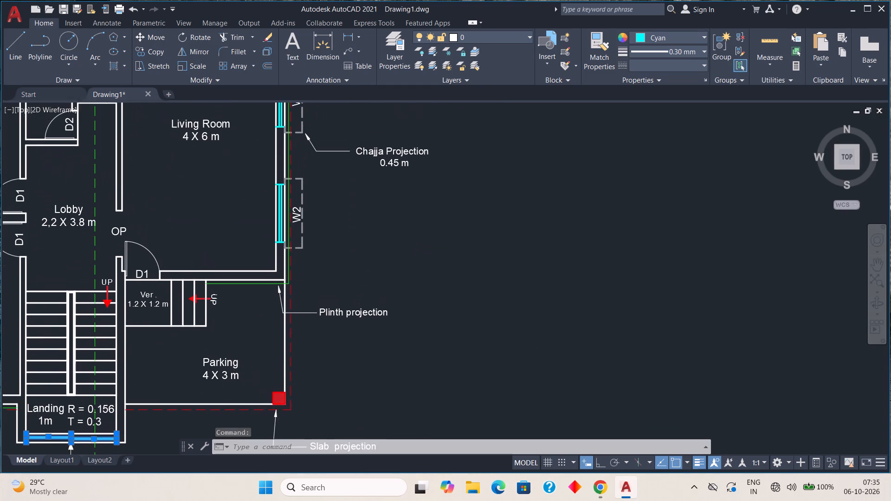
pyautogui.moveTo(259, 255); pyautogui.dragTo(253, 313, button='middle')
pyautogui.scroll(4, 277, 290)
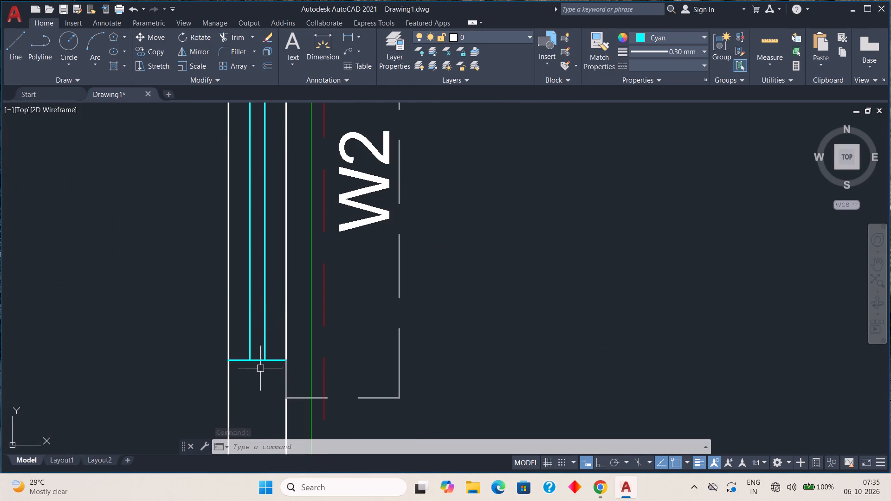
pyautogui.click(256, 360)
pyautogui.click(250, 343)
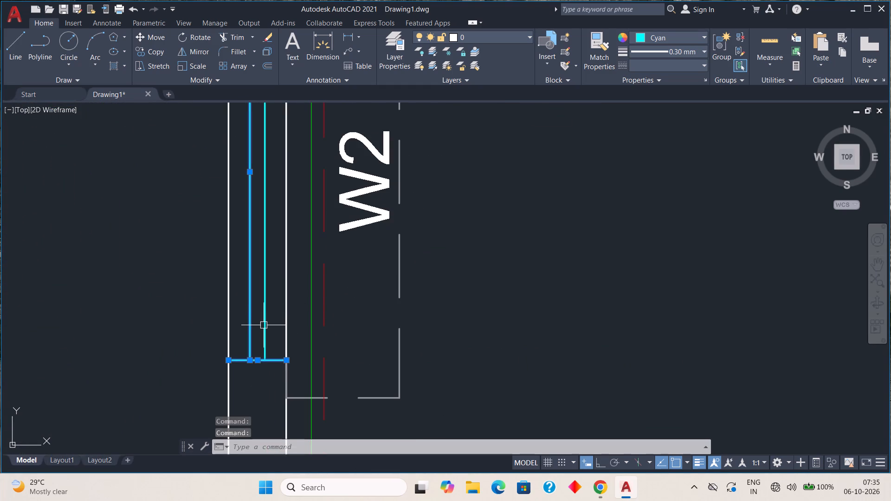
pyautogui.click(264, 325)
pyautogui.scroll(-2, 257, 274)
pyautogui.moveTo(243, 225); pyautogui.dragTo(241, 320, button='middle')
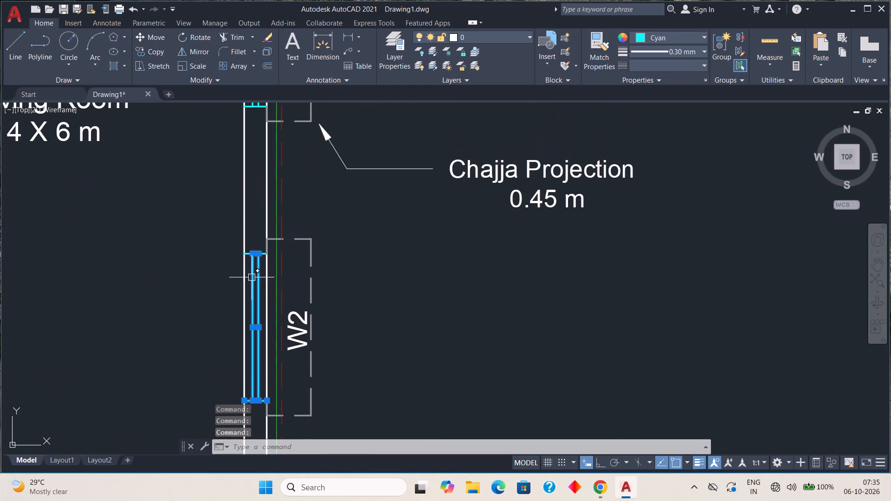
pyautogui.scroll(3, 254, 263)
pyautogui.click(226, 228)
# Add the four cyan lines of the upper window W2 in the Living Room's outer wall to the selection.
pyautogui.scroll(-2, 220, 201)
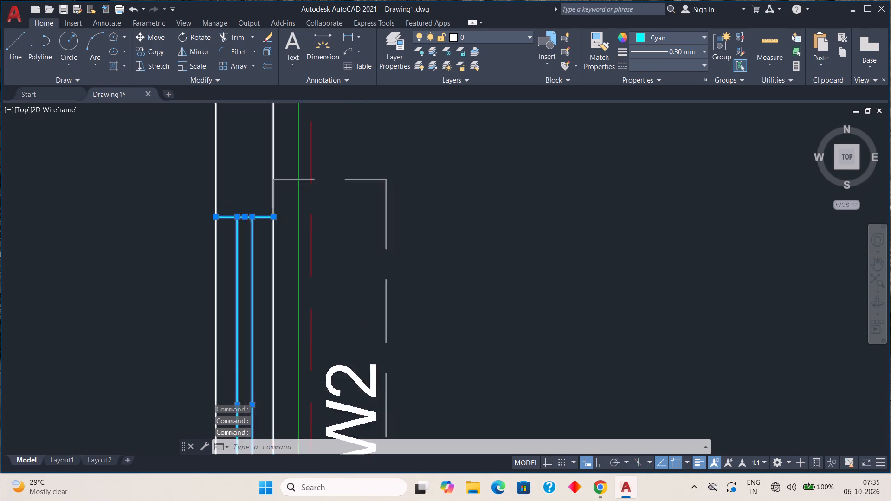
pyautogui.moveTo(220, 167); pyautogui.dragTo(188, 421, button='middle')
pyautogui.moveTo(200, 293); pyautogui.dragTo(203, 349, button='middle')
pyautogui.scroll(1, 203, 310)
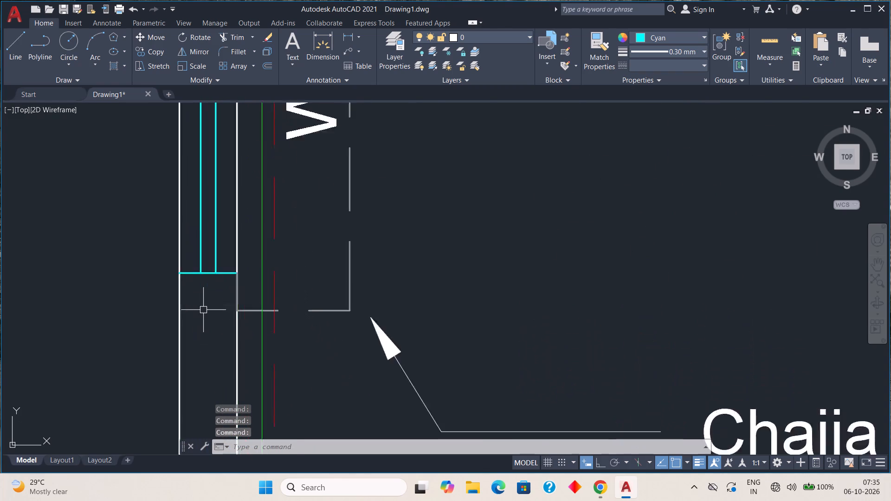
pyautogui.scroll(1, 203, 310)
pyautogui.click(188, 252)
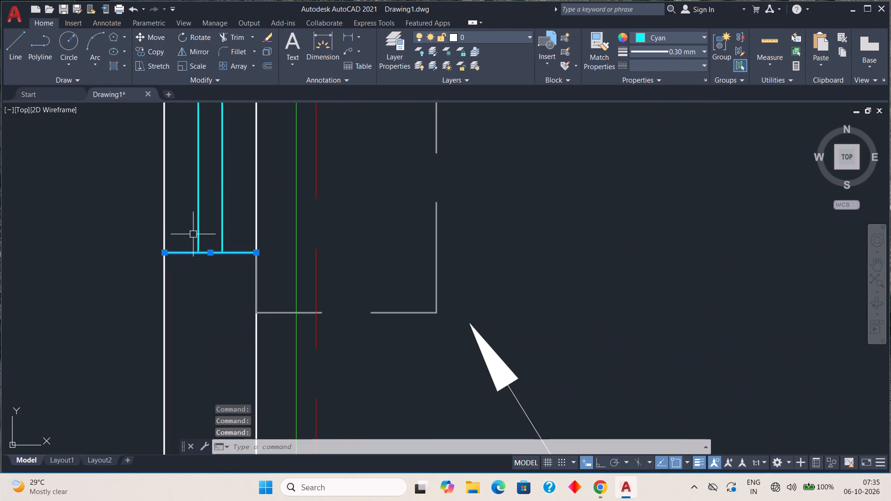
pyautogui.click(197, 226)
pyautogui.click(221, 196)
pyautogui.scroll(-3, 222, 187)
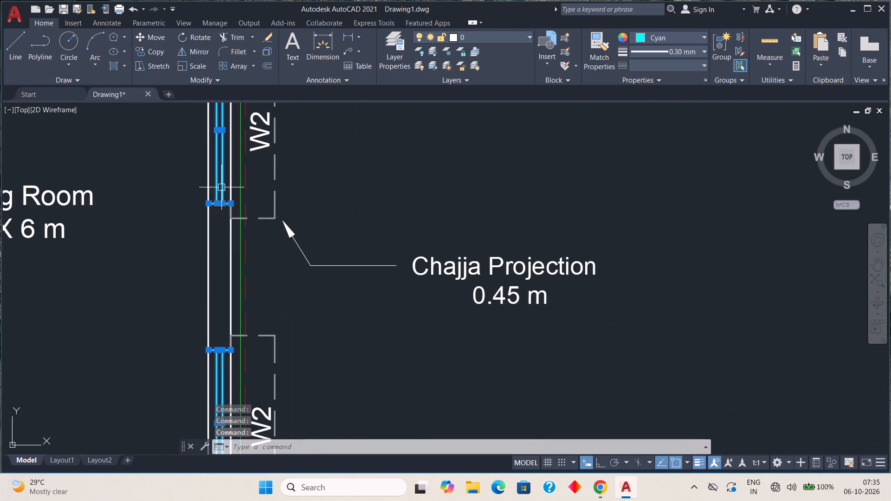
pyautogui.moveTo(219, 205); pyautogui.dragTo(220, 471, button='middle')
pyautogui.scroll(2, 216, 348)
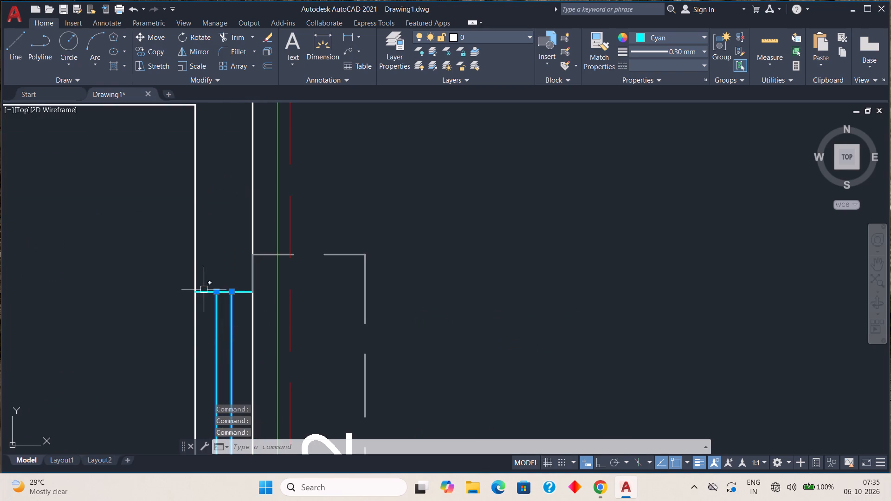
pyautogui.click(207, 294)
# Change the colour of all selected window, ventilator and glazing lines to the light blue 173,221,247.
pyautogui.scroll(-4, 207, 286)
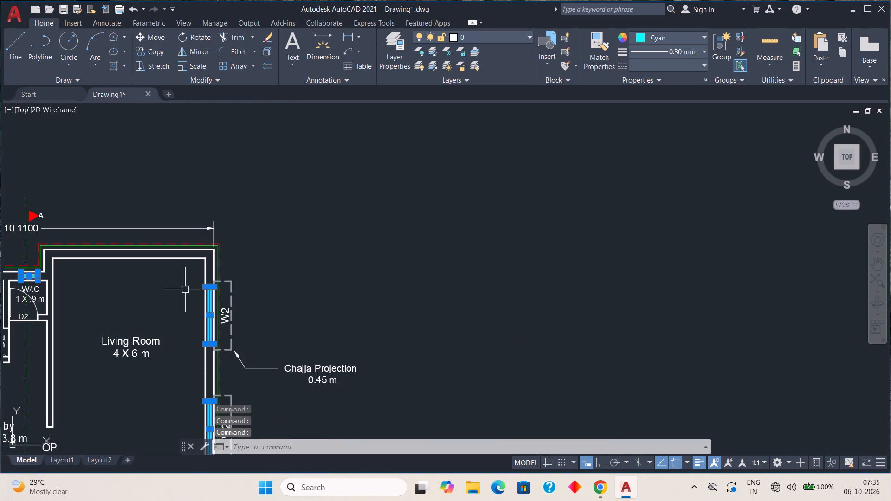
pyautogui.moveTo(97, 346); pyautogui.dragTo(264, 257, button='middle')
pyautogui.scroll(-1, 205, 290)
pyautogui.moveTo(183, 334); pyautogui.dragTo(171, 259, button='middle')
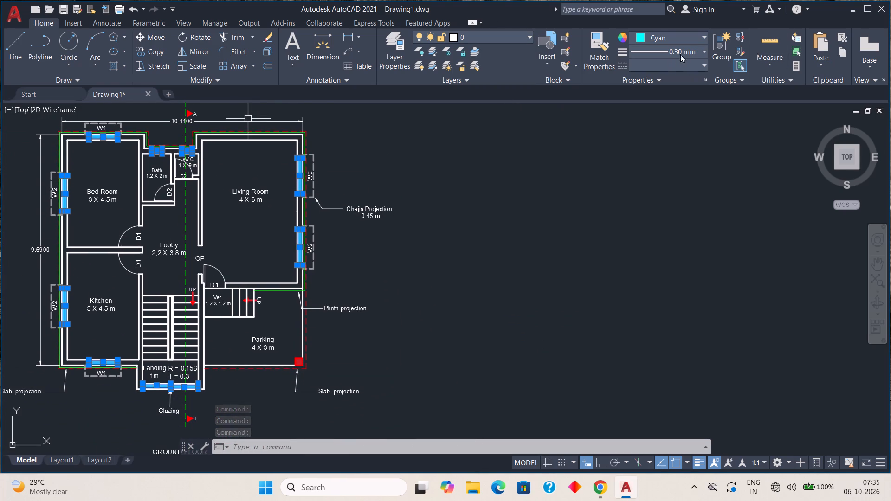
pyautogui.click(701, 35)
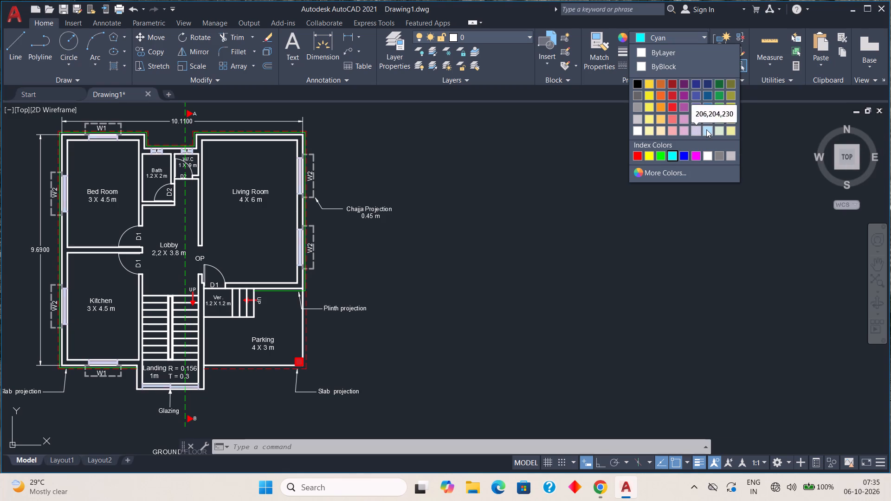
pyautogui.scroll(2, 707, 130)
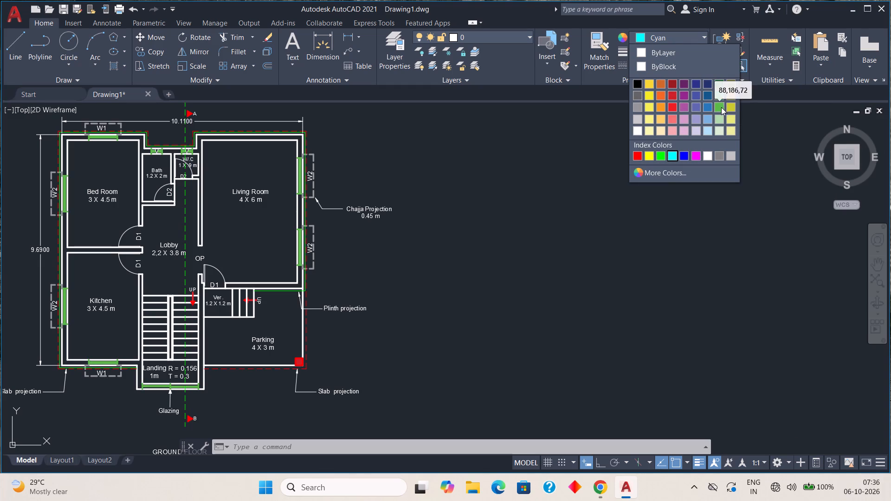
pyautogui.click(708, 131)
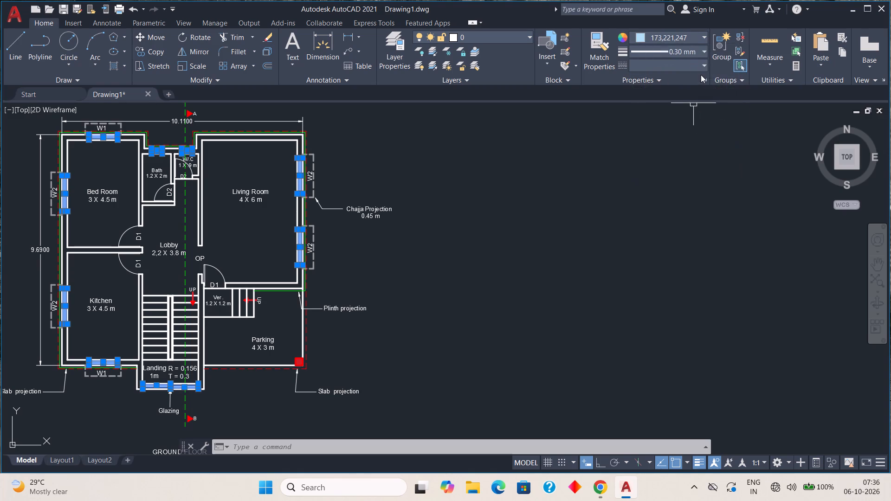
# Set the lineweight of the selected window, ventilator and glazing lines to 0.25 mm and clear the selection.
pyautogui.click(701, 50)
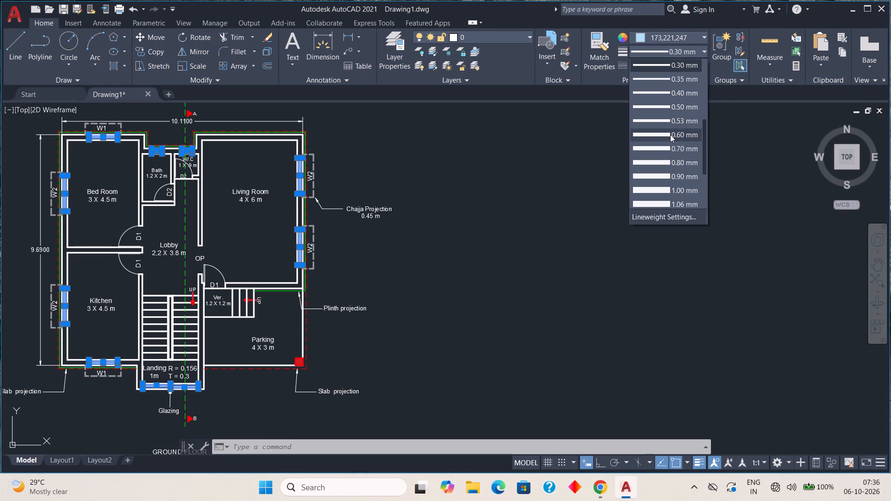
pyautogui.scroll(3, 671, 91)
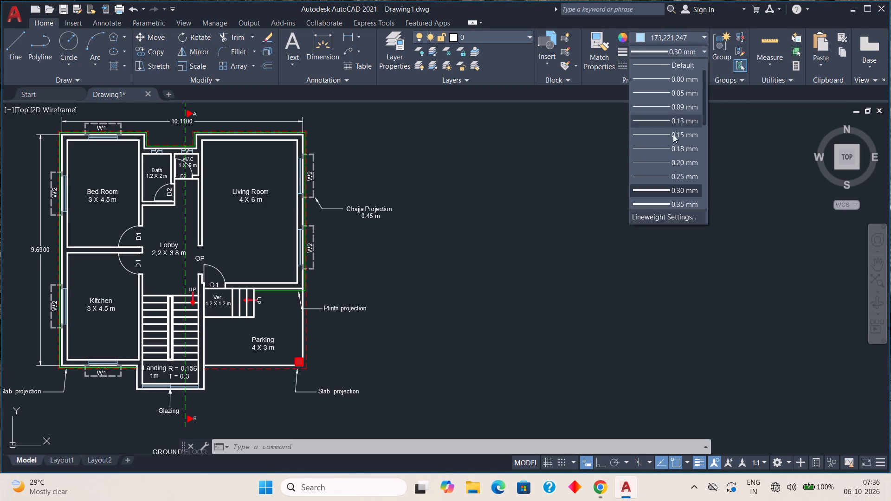
pyautogui.click(676, 174)
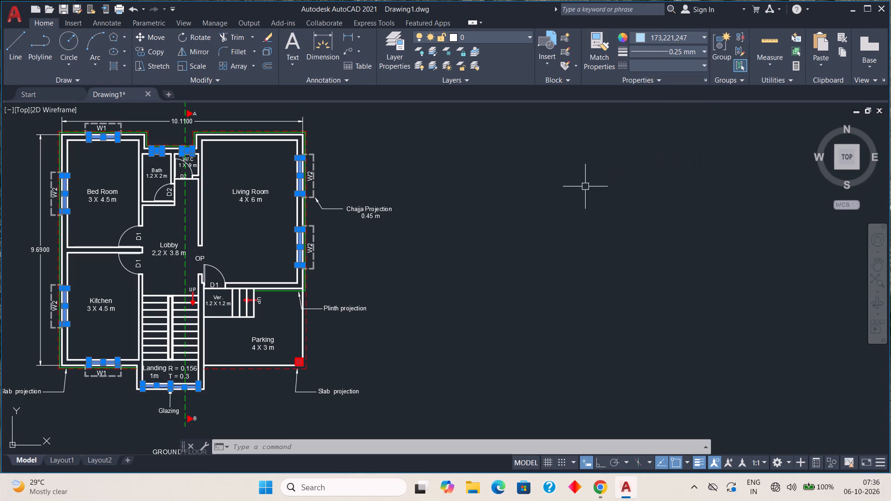
pyautogui.press('Escape')
# Examine the window and ventilator lines in the Living Room, Bed Room, Bath and W/.C walls against the surrounding wall lines.
pyautogui.scroll(3, 287, 182)
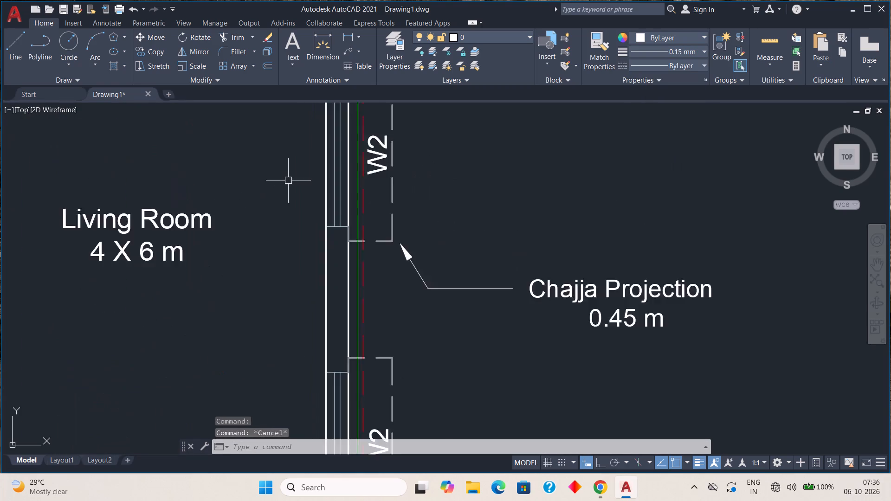
pyautogui.scroll(1, 288, 180)
pyautogui.scroll(-4, 291, 179)
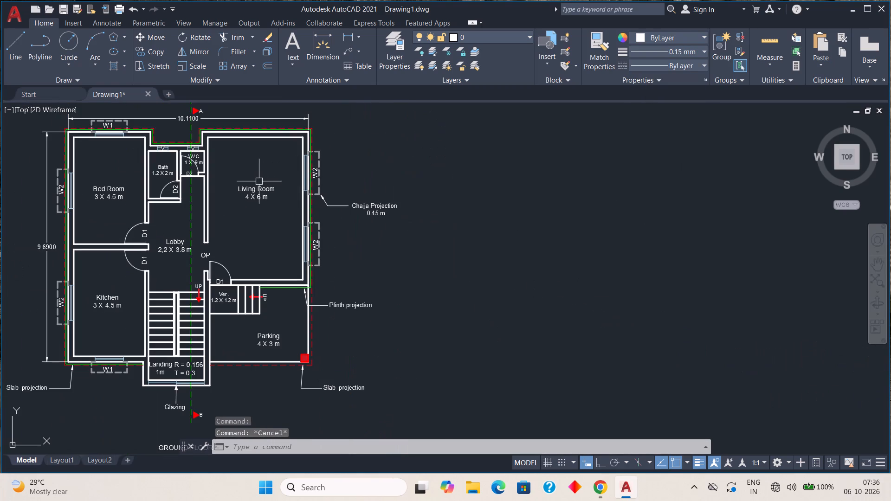
pyautogui.moveTo(281, 193); pyautogui.dragTo(374, 180, button='middle')
pyautogui.scroll(3, 178, 197)
pyautogui.scroll(-2, 170, 196)
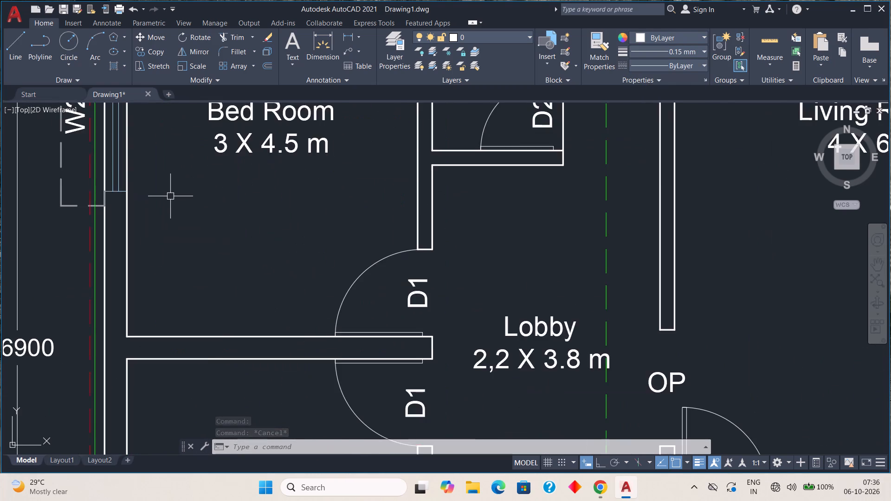
pyautogui.moveTo(157, 189); pyautogui.dragTo(178, 318, button='middle')
pyautogui.scroll(2, 237, 179)
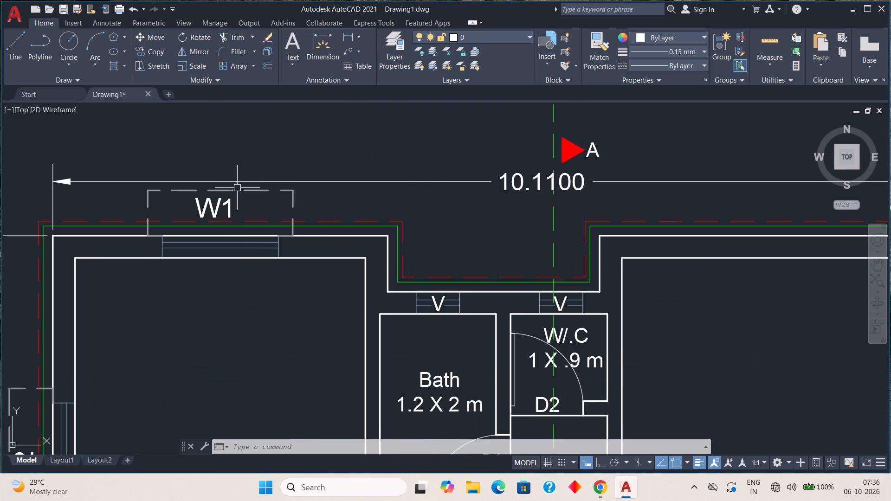
pyautogui.scroll(1, 238, 244)
pyautogui.scroll(-2, 239, 246)
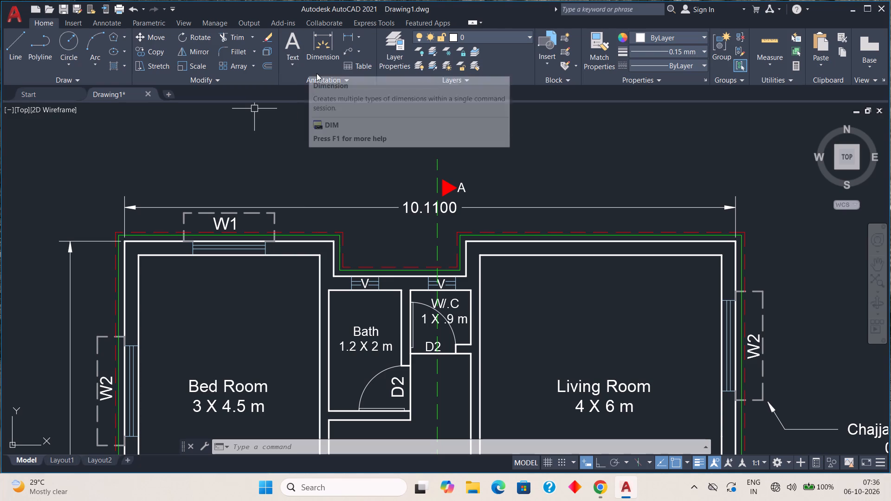
pyautogui.scroll(3, 263, 276)
pyautogui.scroll(-1, 231, 233)
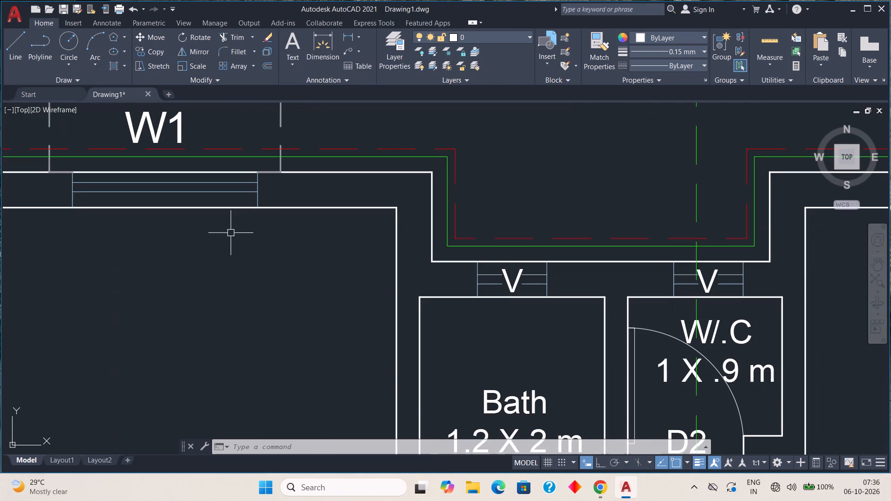
pyautogui.middleClick(231, 244)
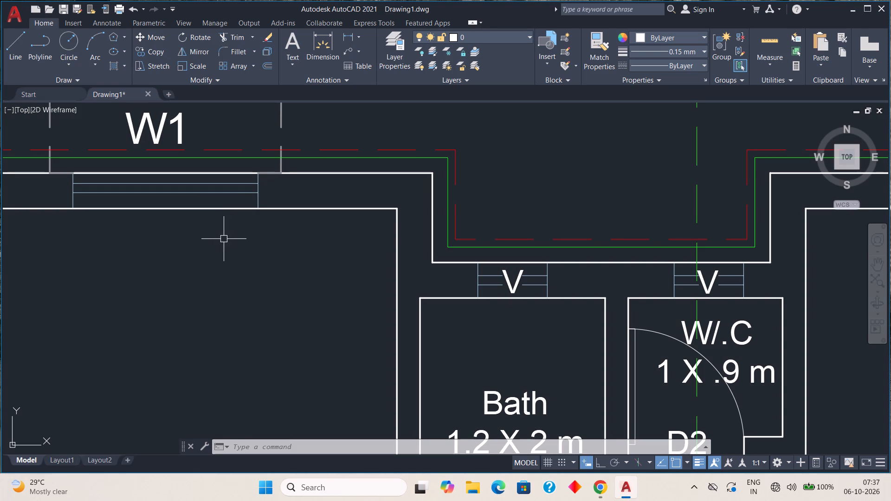
pyautogui.scroll(1, 223, 239)
pyautogui.scroll(-2, 220, 222)
pyautogui.moveTo(220, 238); pyautogui.dragTo(215, 275, button='middle')
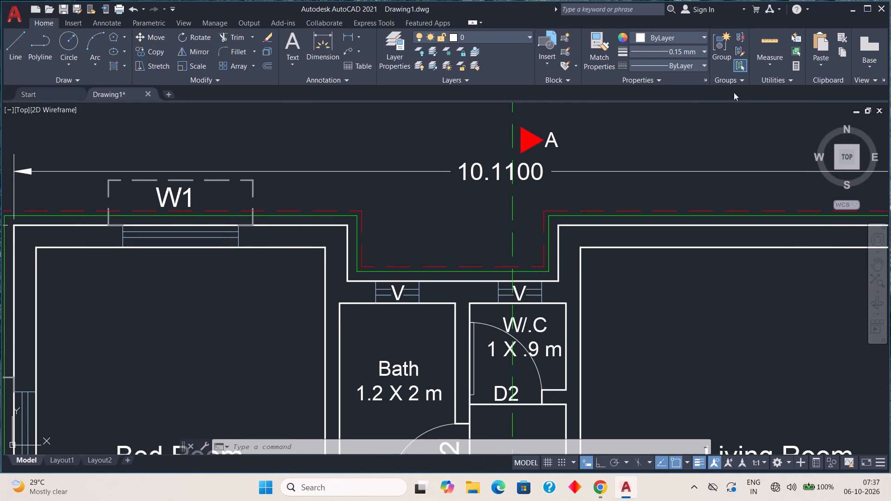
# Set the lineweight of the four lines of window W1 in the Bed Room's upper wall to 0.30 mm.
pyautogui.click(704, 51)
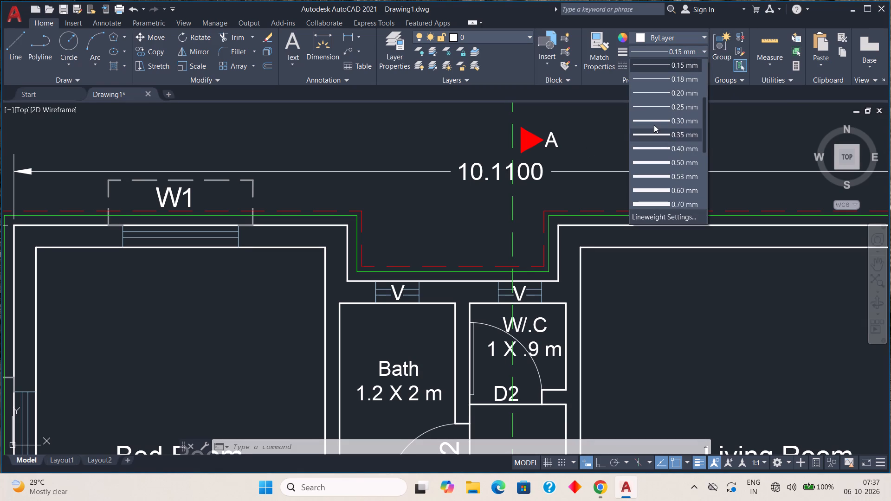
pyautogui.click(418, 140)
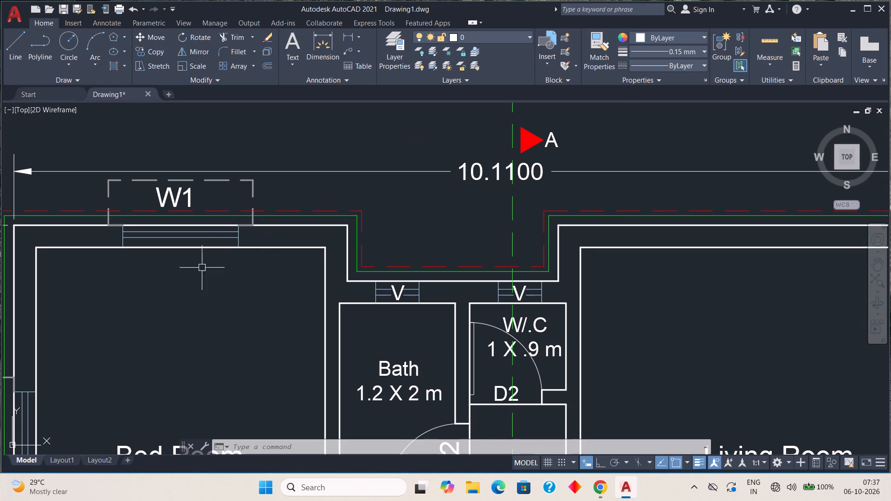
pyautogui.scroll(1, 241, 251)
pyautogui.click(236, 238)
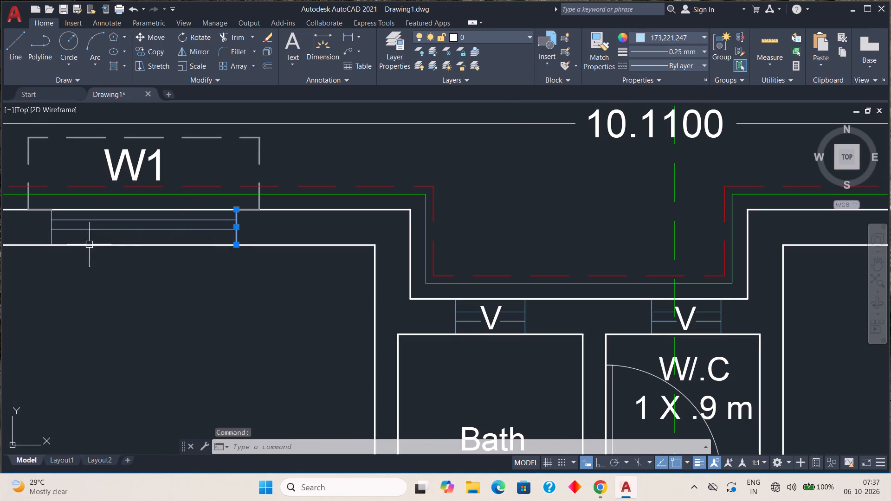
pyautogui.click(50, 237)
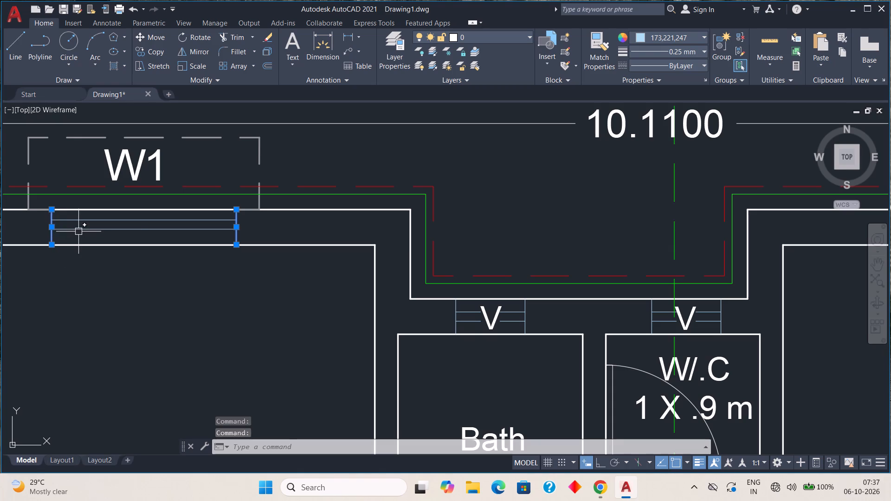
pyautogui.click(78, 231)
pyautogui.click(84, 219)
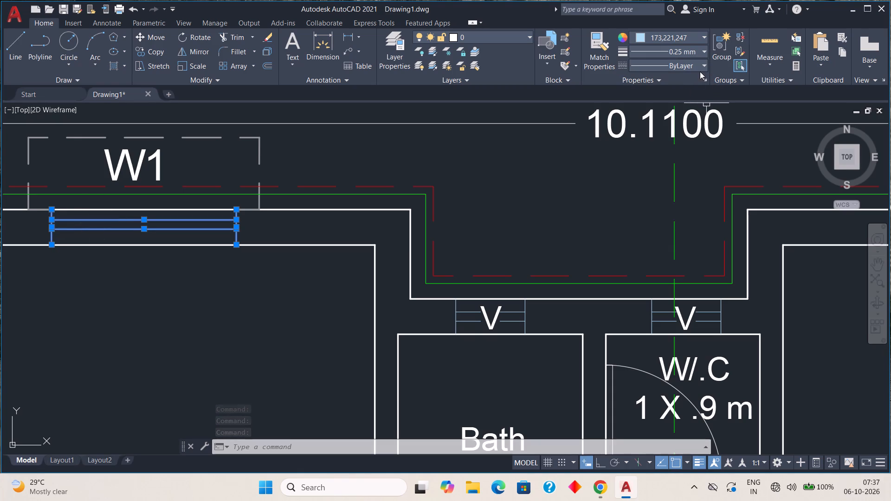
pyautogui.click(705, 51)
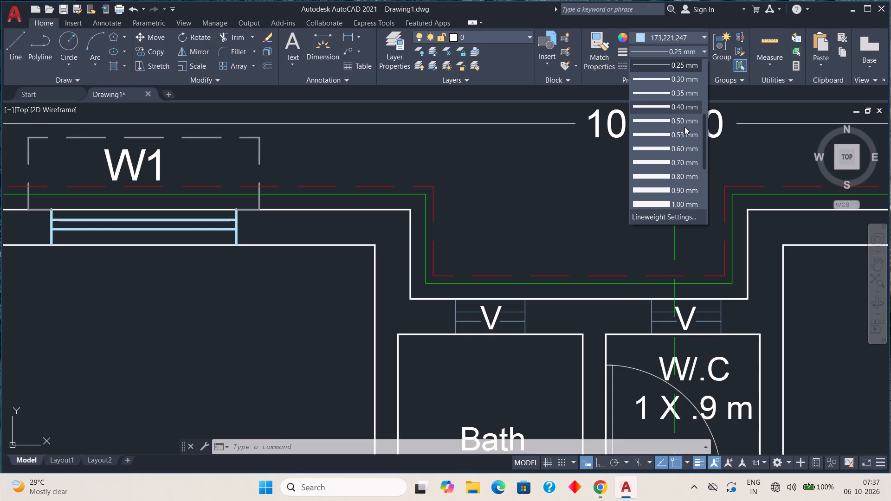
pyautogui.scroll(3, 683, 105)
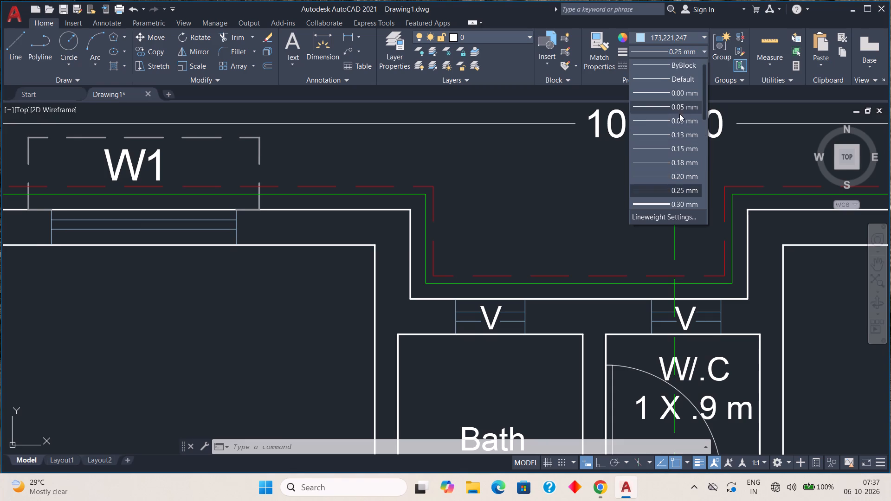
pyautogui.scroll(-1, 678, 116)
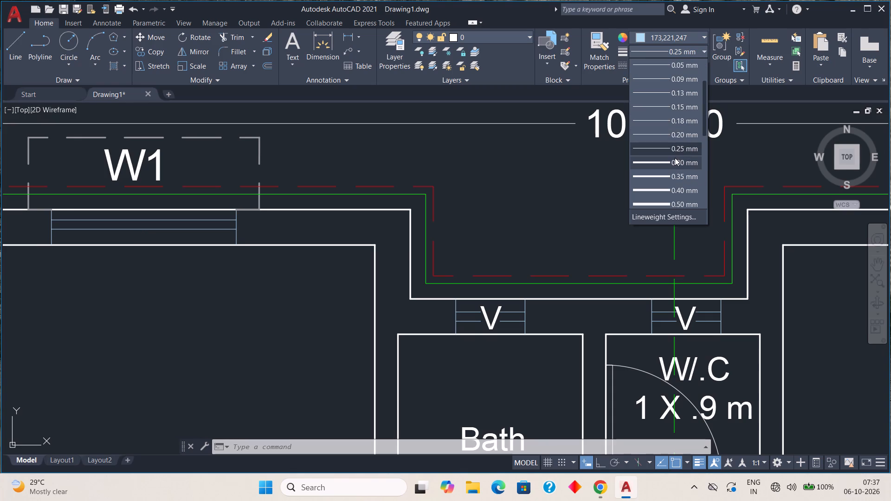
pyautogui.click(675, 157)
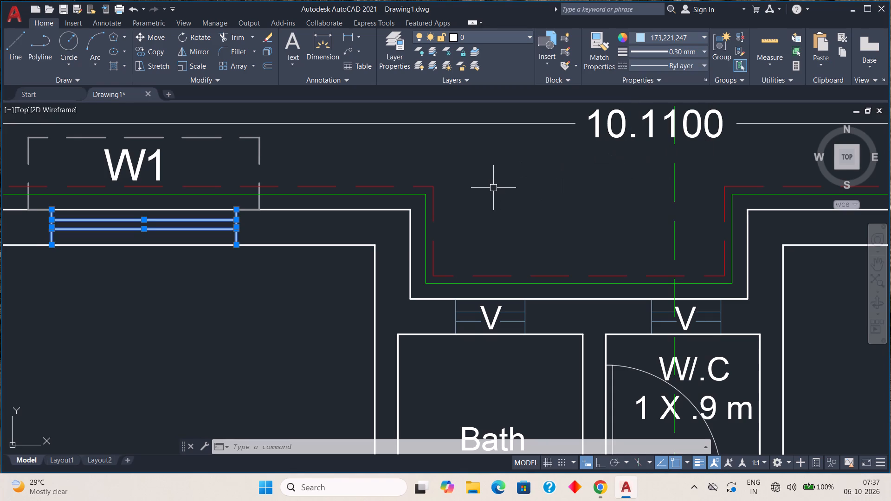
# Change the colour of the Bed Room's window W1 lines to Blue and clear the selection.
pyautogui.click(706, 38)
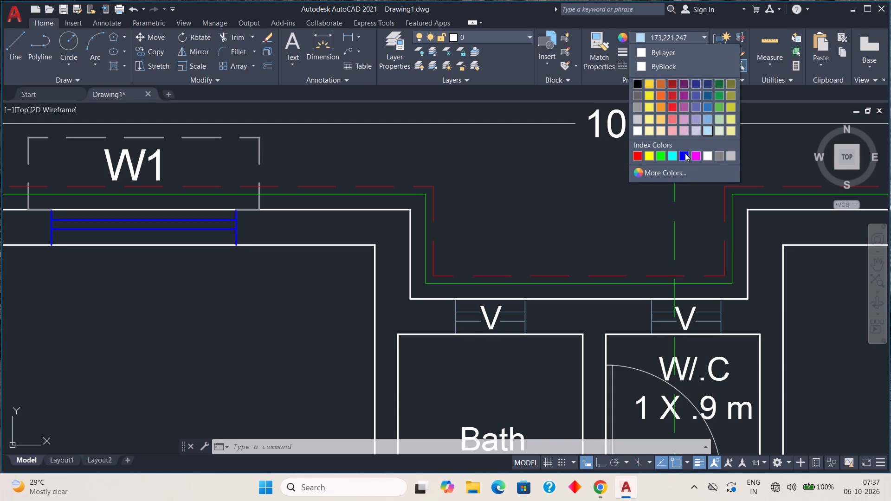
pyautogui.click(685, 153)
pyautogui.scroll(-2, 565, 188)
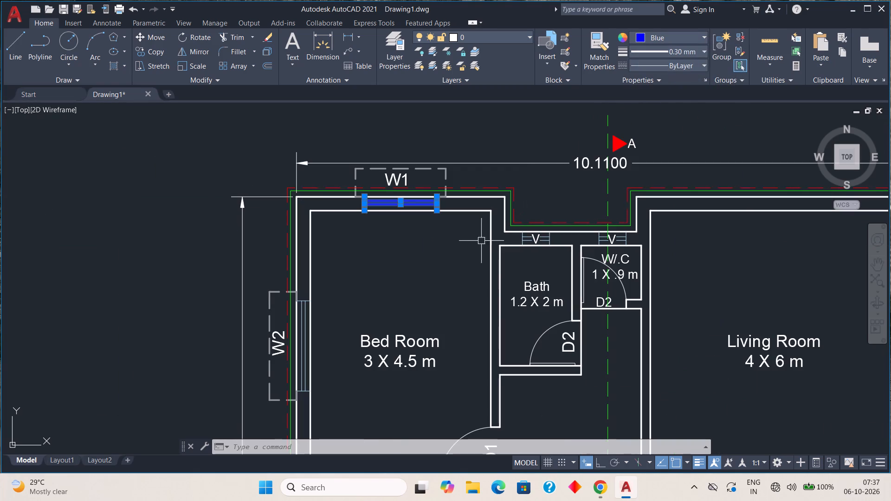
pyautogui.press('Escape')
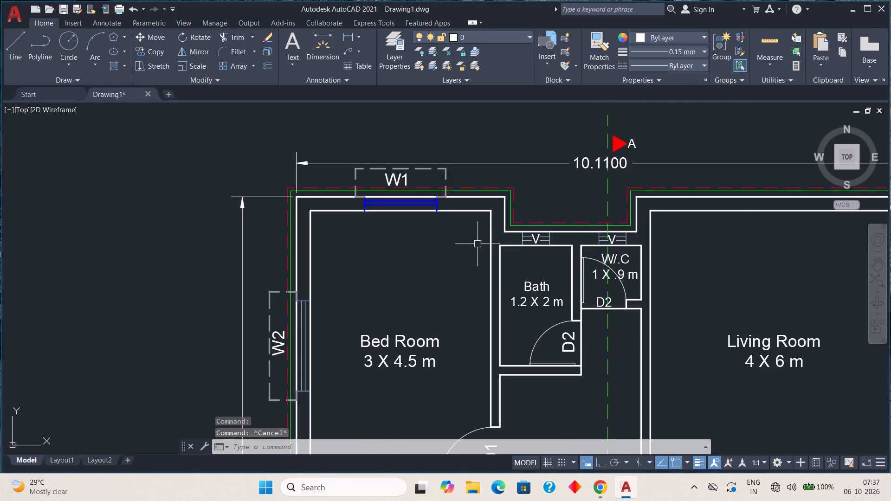
# Select the four lines of the Bed Room's window W1 and change their colour to the light yellow 247,242,129.
pyautogui.scroll(-1, 531, 315)
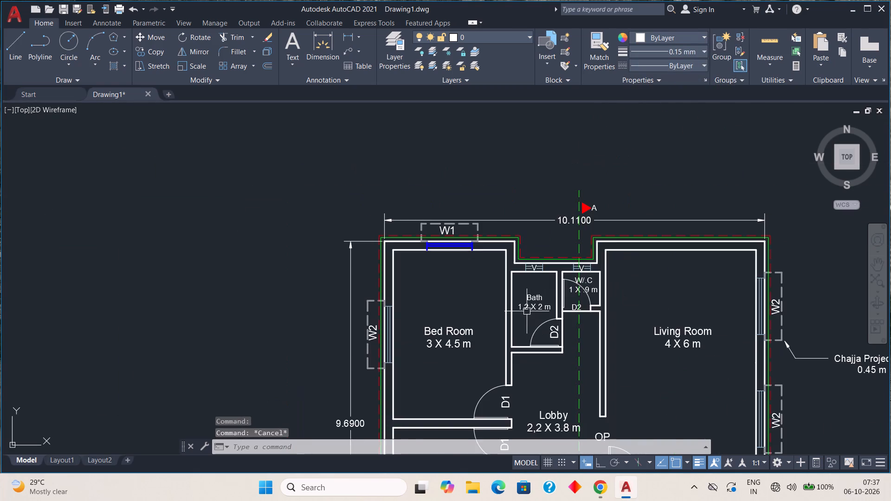
pyautogui.scroll(-1, 524, 310)
pyautogui.scroll(4, 502, 291)
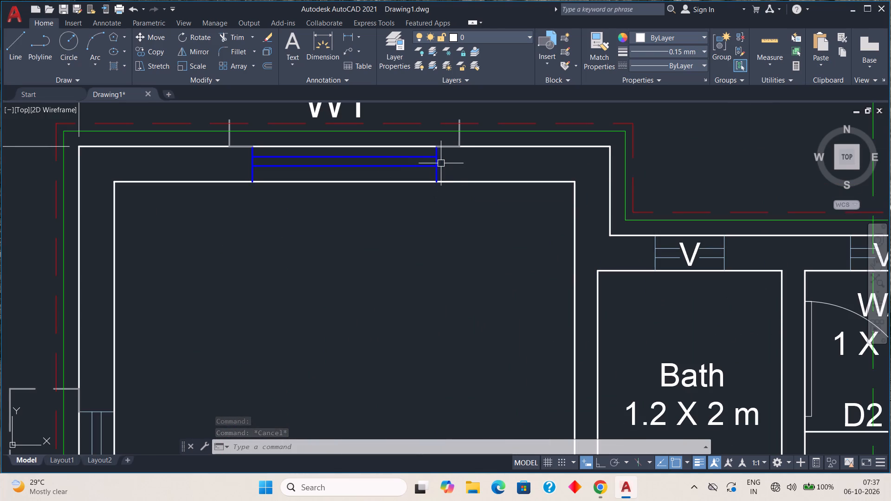
pyautogui.click(437, 163)
pyautogui.click(400, 156)
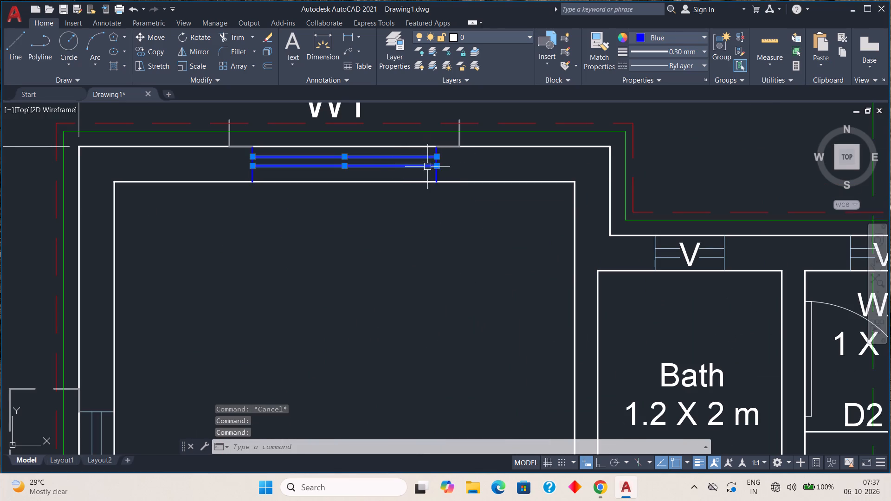
pyautogui.scroll(3, 433, 185)
pyautogui.click(443, 156)
pyautogui.scroll(-1, 354, 168)
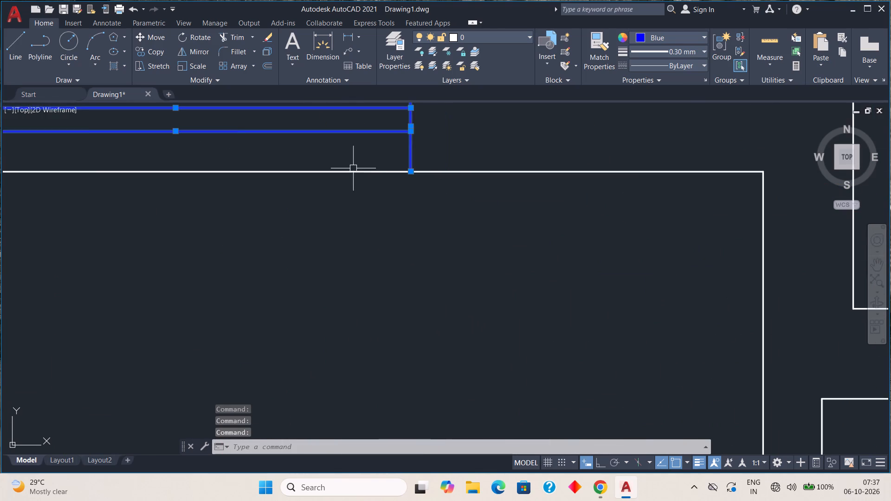
pyautogui.scroll(-1, 353, 168)
pyautogui.moveTo(349, 170); pyautogui.dragTo(414, 229, button='middle')
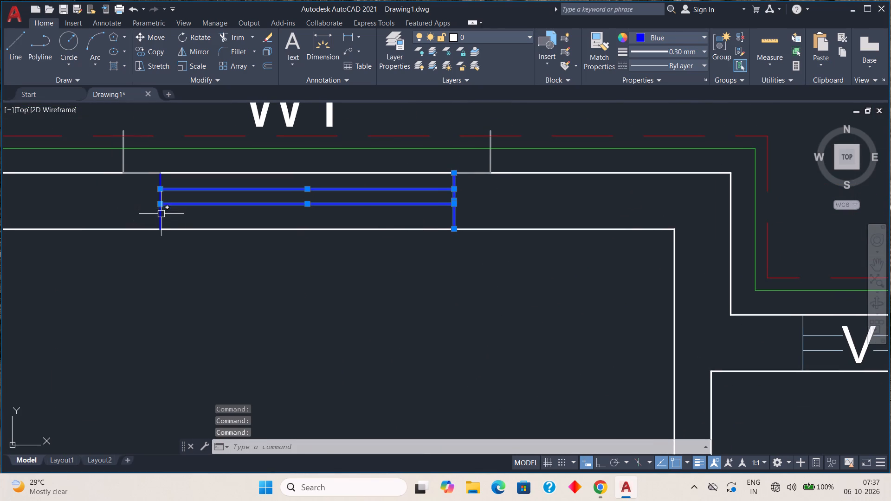
pyautogui.click(161, 214)
pyautogui.click(703, 33)
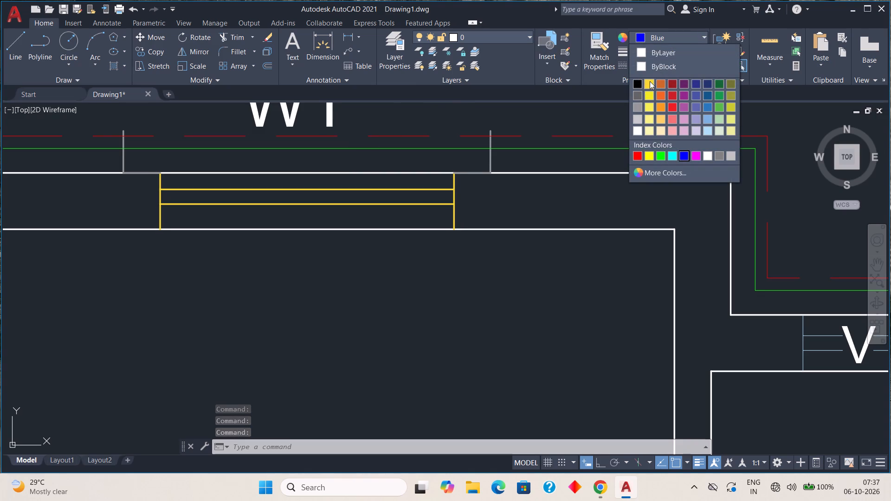
pyautogui.click(650, 116)
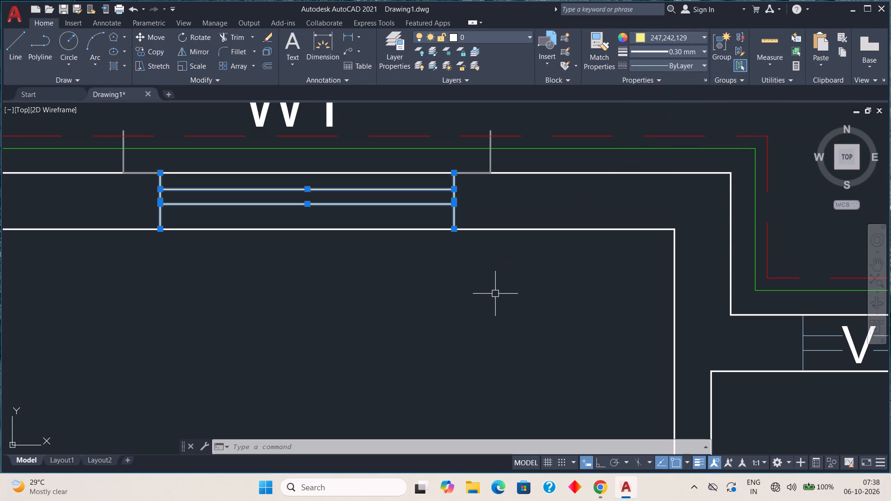
pyautogui.press('Escape')
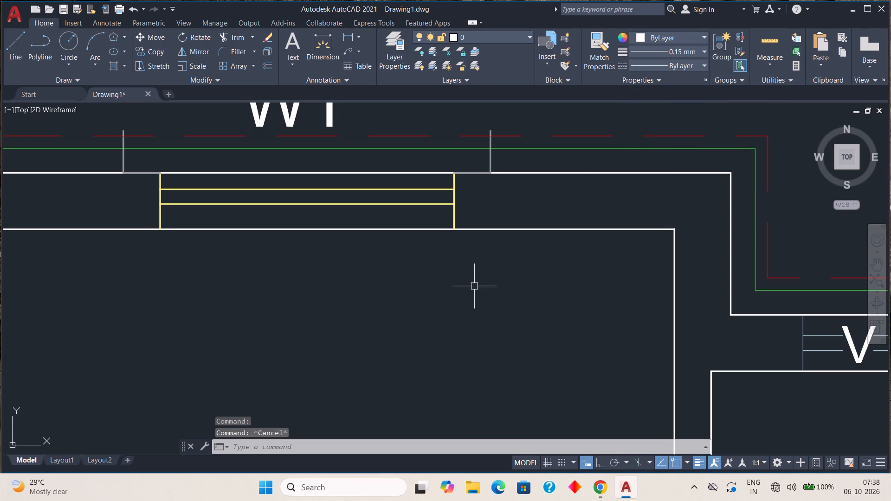
# Examine the recoloured Bed Room window W1 against the other windows, ventilators and walls across the whole ground floor plan.
pyautogui.scroll(-3, 367, 251)
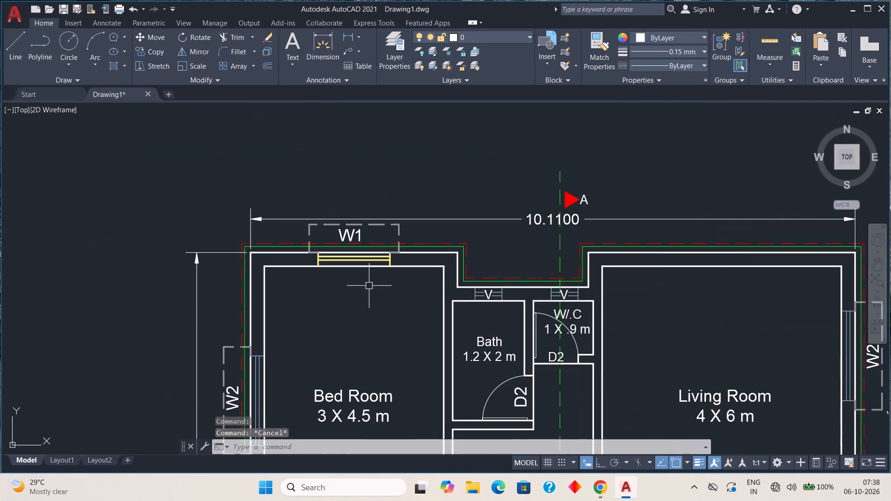
pyautogui.scroll(-1, 361, 308)
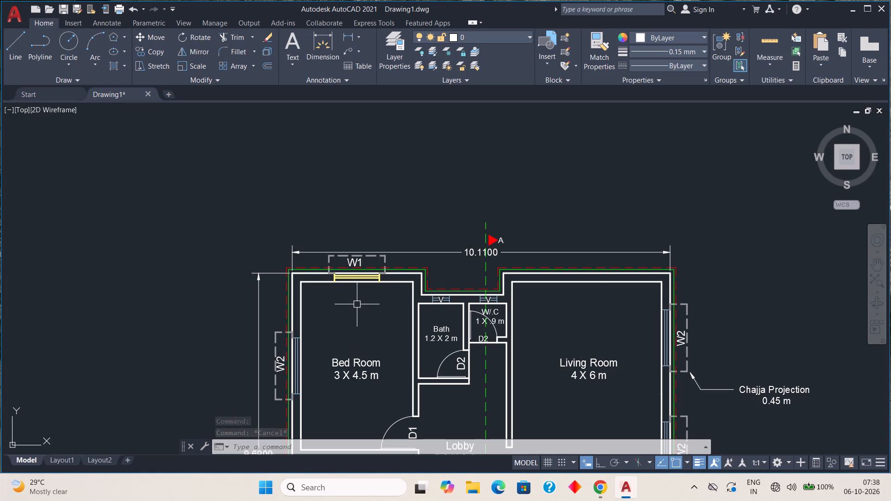
pyautogui.scroll(4, 361, 277)
pyautogui.scroll(-3, 350, 283)
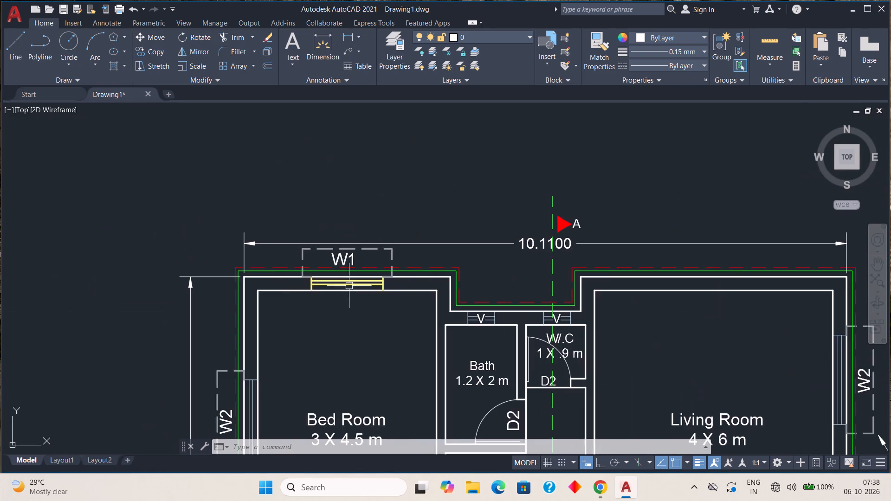
pyautogui.scroll(-2, 344, 296)
pyautogui.moveTo(346, 351); pyautogui.dragTo(348, 238, button='middle')
pyautogui.scroll(1, 351, 225)
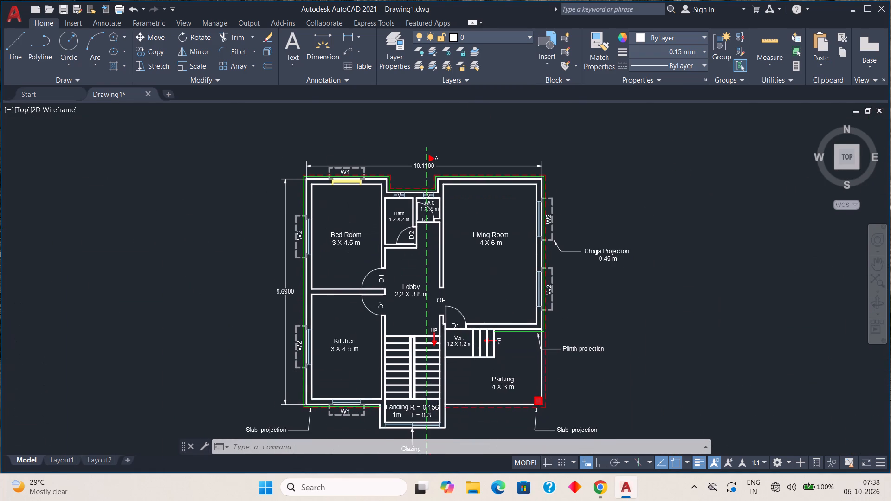
pyautogui.scroll(1, 351, 225)
pyautogui.scroll(-1, 351, 224)
pyautogui.scroll(1, 352, 198)
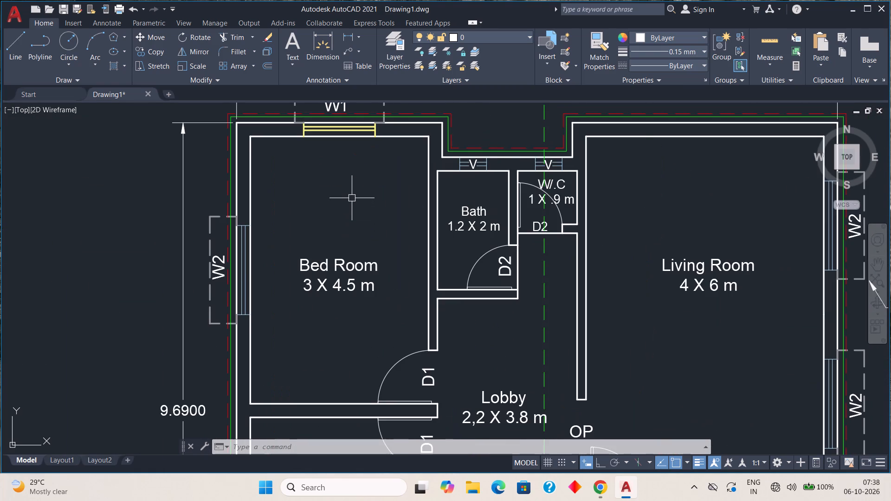
pyautogui.scroll(-1, 351, 199)
pyautogui.scroll(-1, 310, 287)
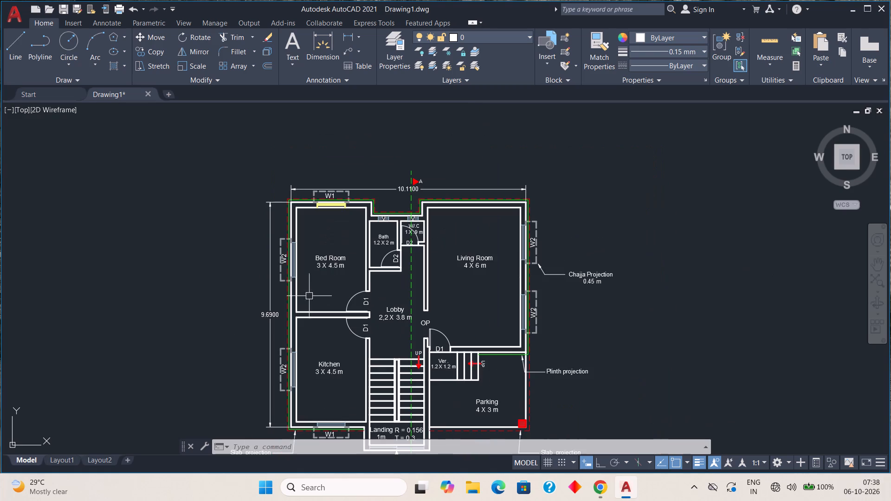
pyautogui.moveTo(316, 305); pyautogui.dragTo(317, 226, button='middle')
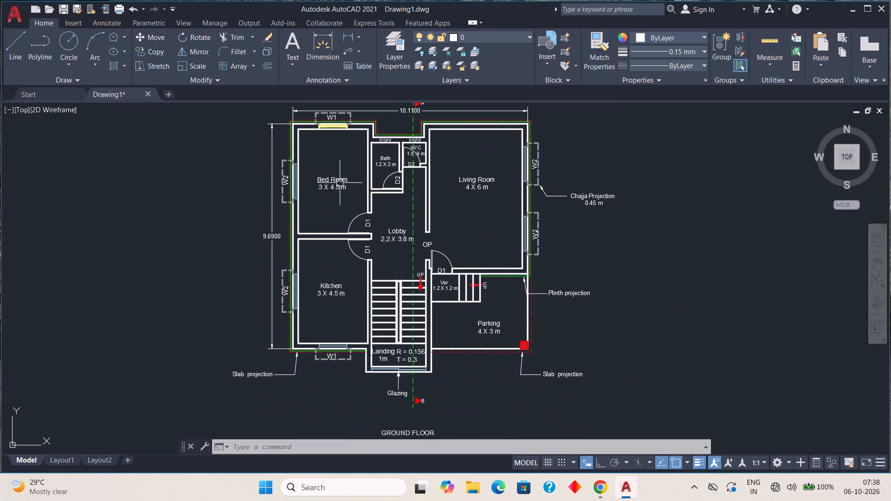
# Set the lineweight of the four yellow lines of the Bed Room's window W1 to 0.25 mm and clear the selection.
pyautogui.moveTo(340, 183); pyautogui.dragTo(322, 308, button='middle')
pyautogui.scroll(5, 326, 253)
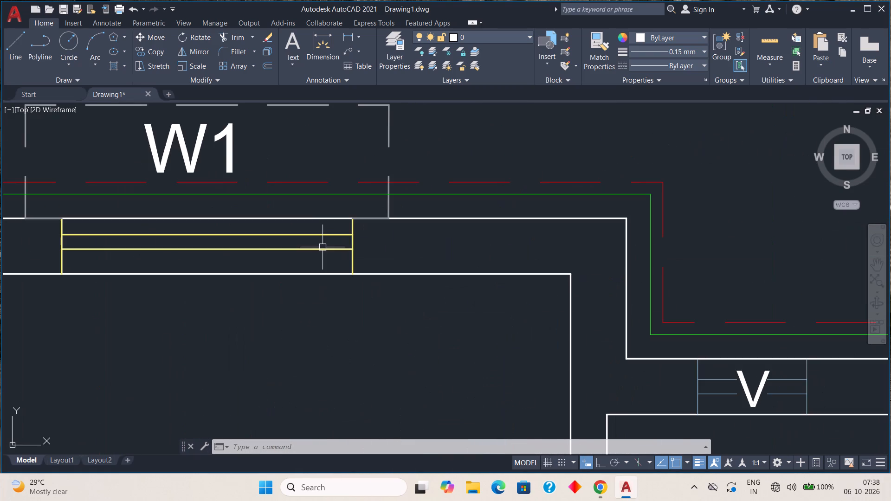
pyautogui.click(322, 247)
pyautogui.click(323, 235)
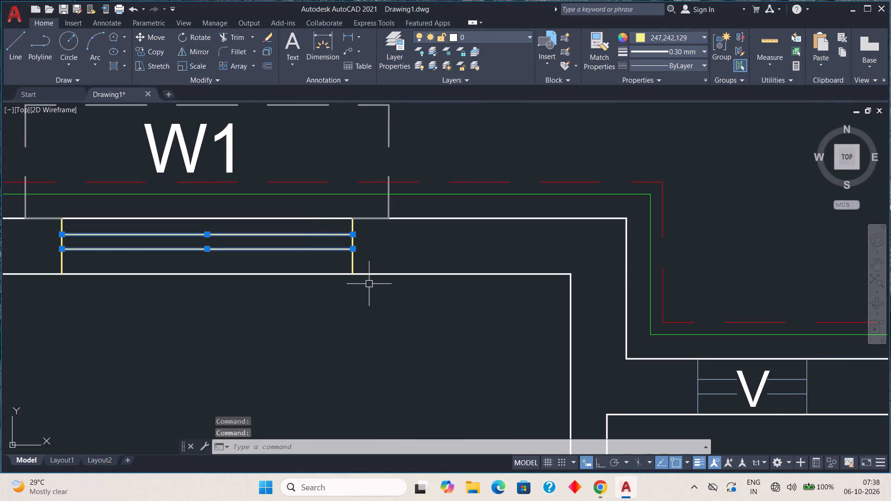
pyautogui.click(353, 264)
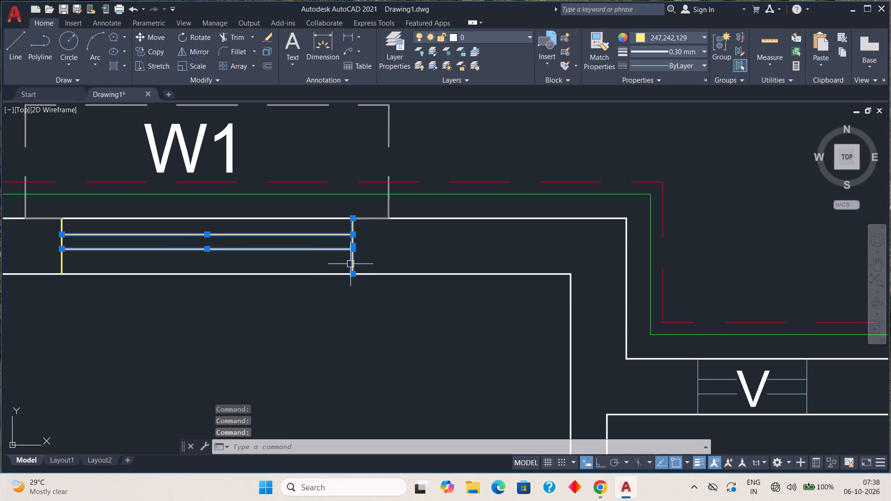
pyautogui.click(59, 266)
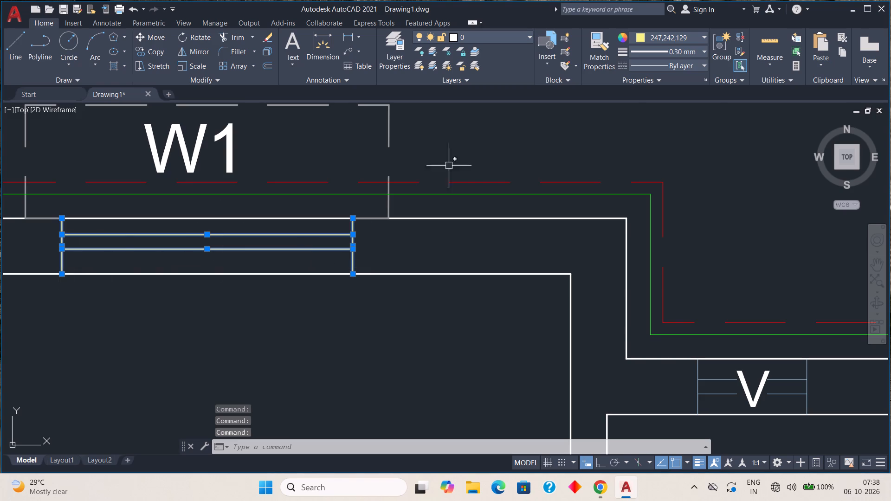
pyautogui.click(708, 51)
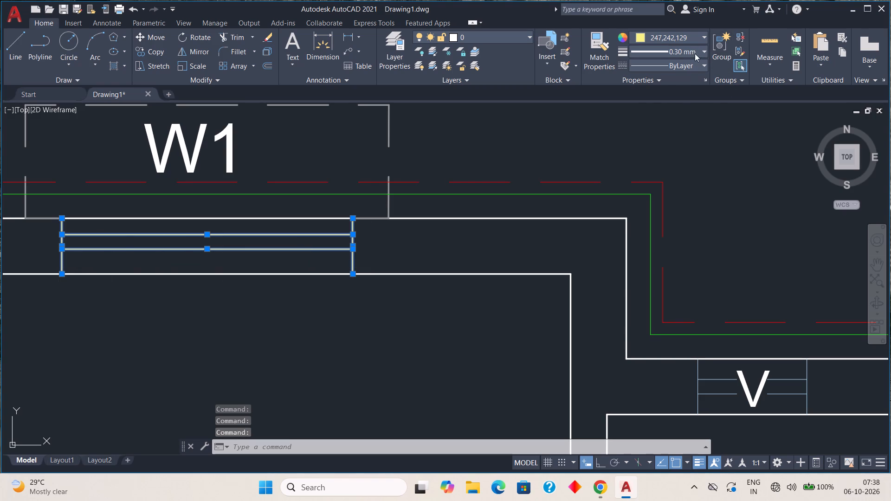
pyautogui.click(700, 48)
pyautogui.scroll(3, 683, 91)
pyautogui.click(671, 134)
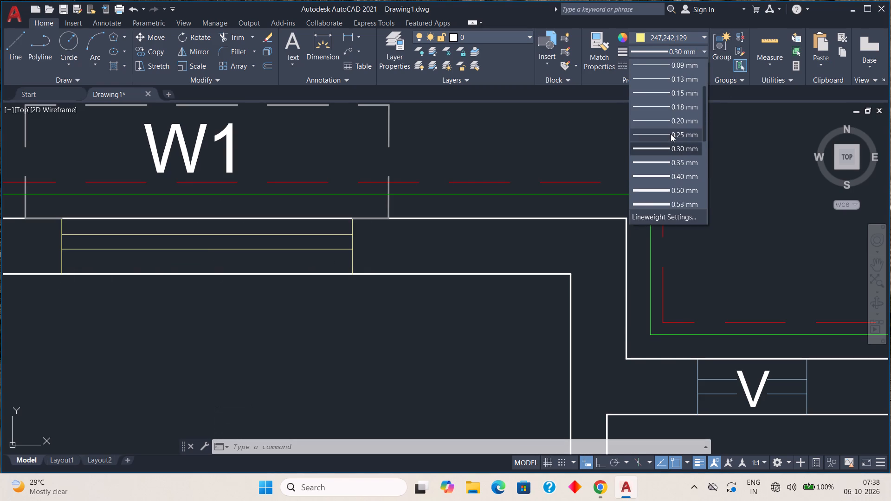
pyautogui.click(444, 322)
pyautogui.scroll(-1, 383, 339)
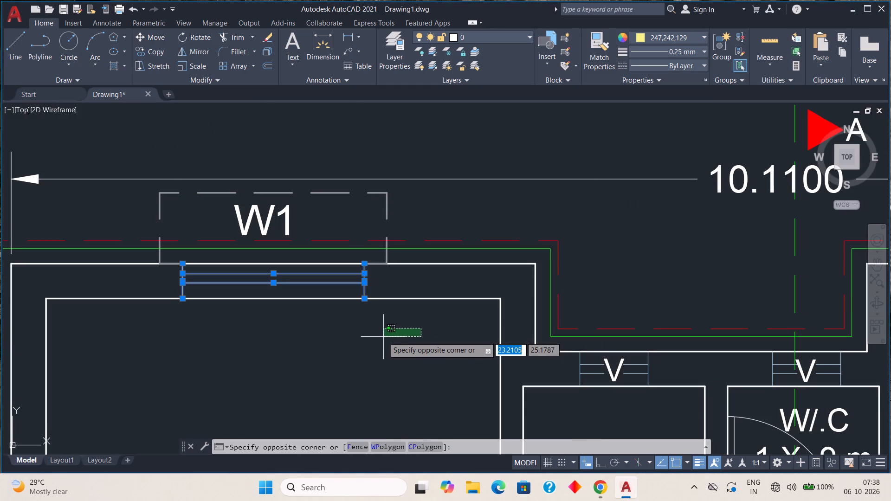
pyautogui.press('Escape')
pyautogui.press('Escape')
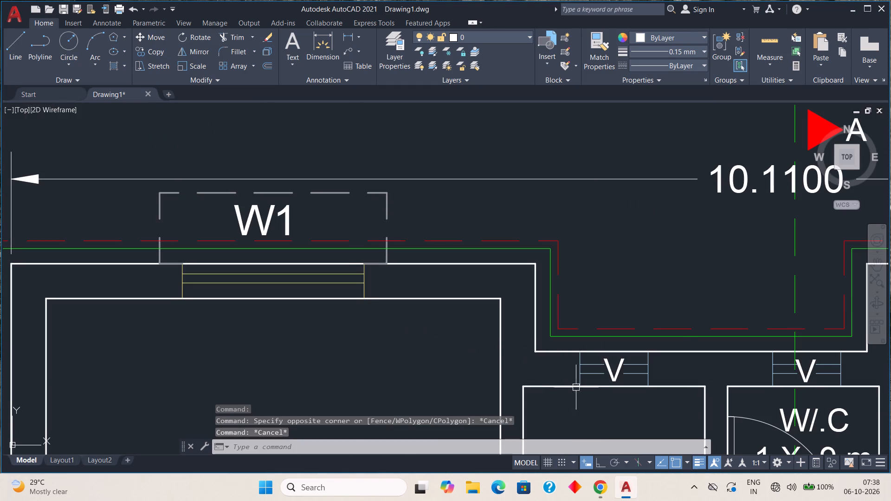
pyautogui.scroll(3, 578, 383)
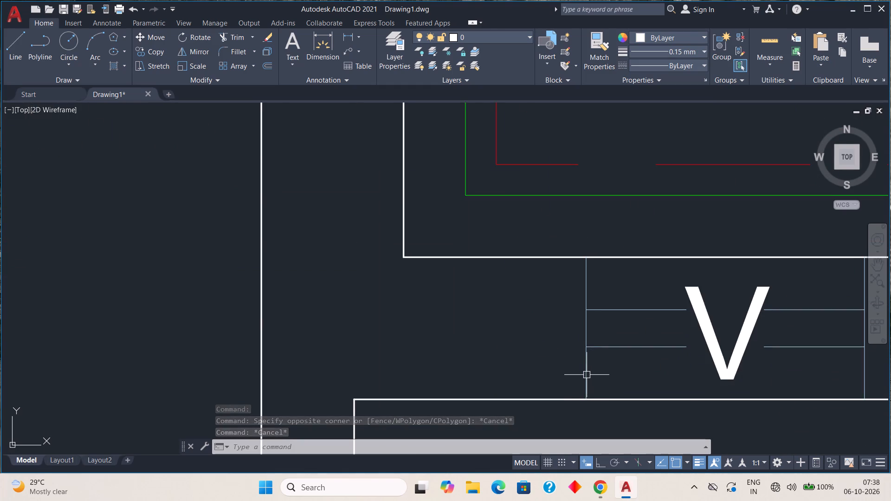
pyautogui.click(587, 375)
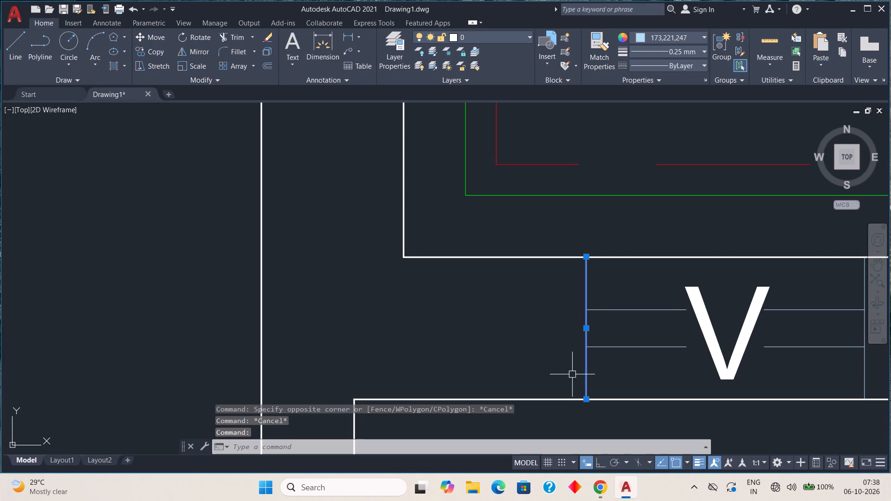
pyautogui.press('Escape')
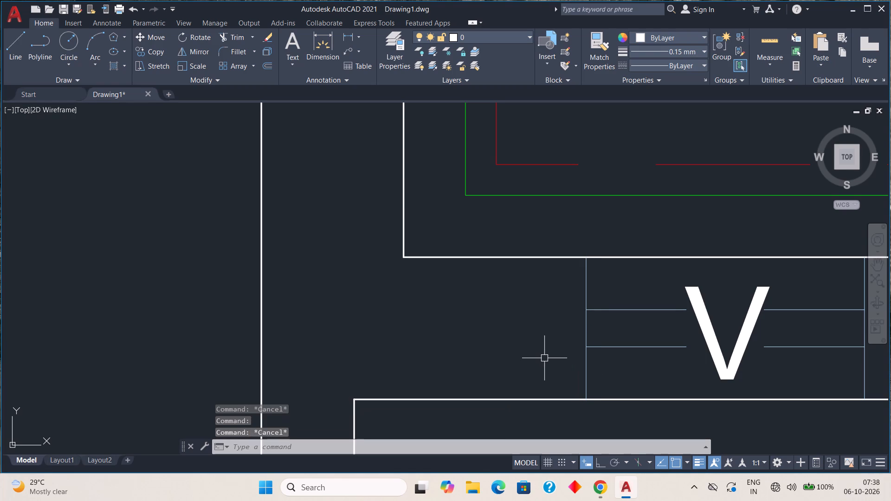
# Select the four lines of the Bed Room's window W2 on the outer side wall.
pyautogui.scroll(-3, 435, 421)
pyautogui.scroll(-3, 312, 346)
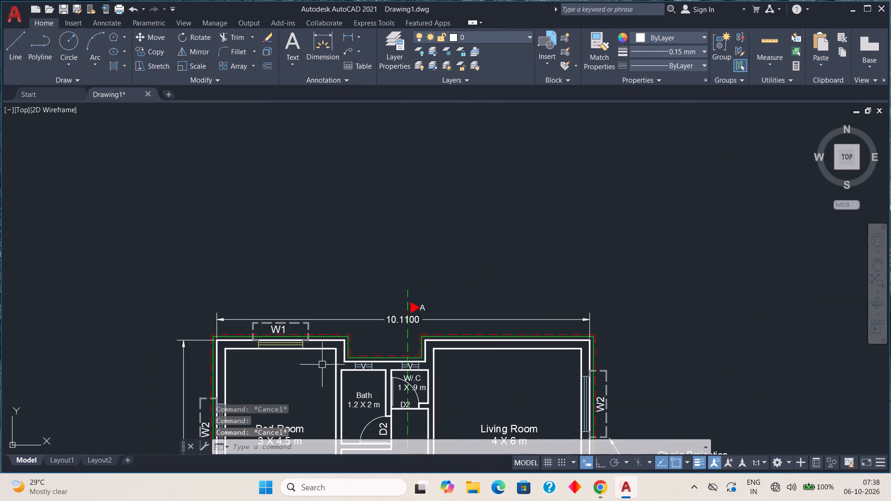
pyautogui.moveTo(310, 378); pyautogui.dragTo(321, 285, button='middle')
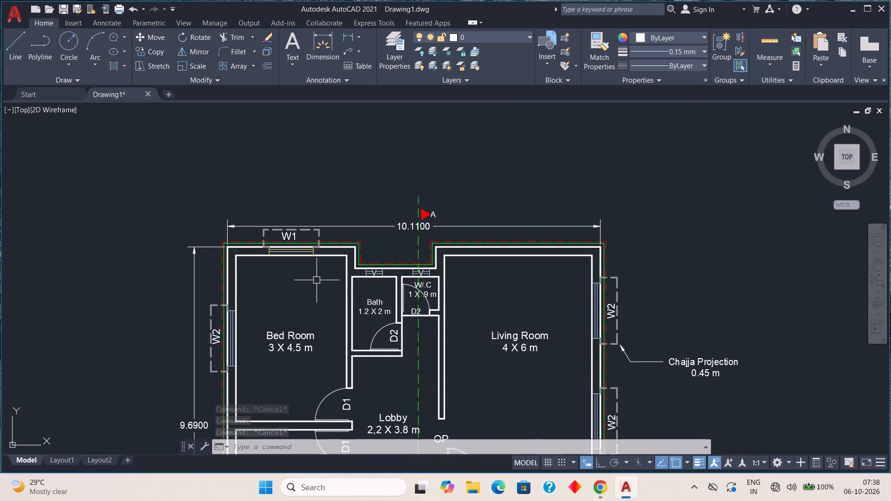
pyautogui.scroll(3, 292, 249)
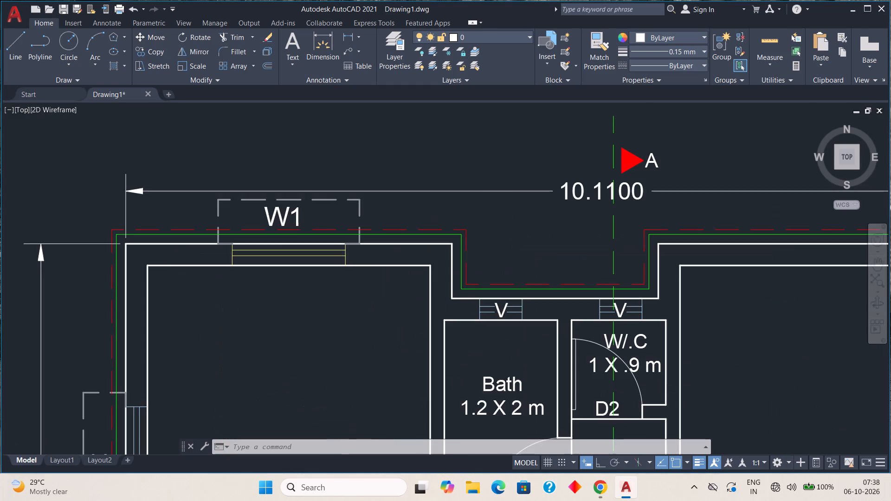
pyautogui.scroll(-2, 292, 262)
pyautogui.moveTo(219, 385); pyautogui.dragTo(260, 237, button='middle')
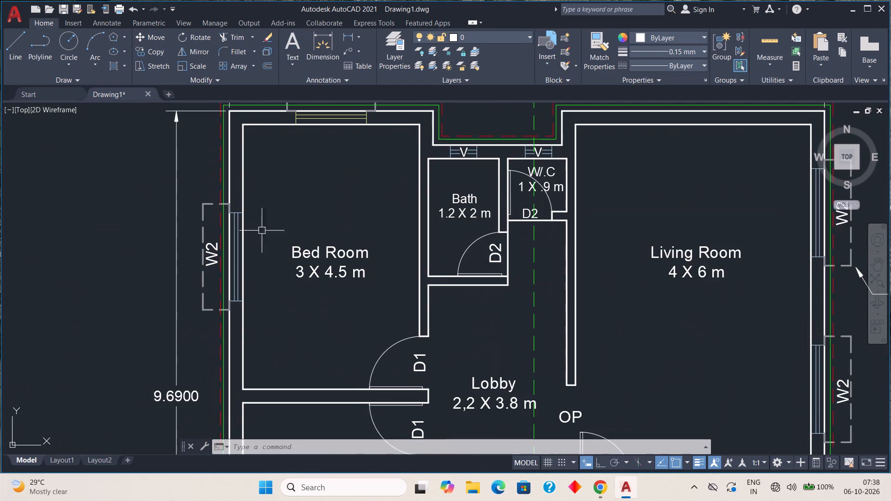
pyautogui.scroll(3, 237, 332)
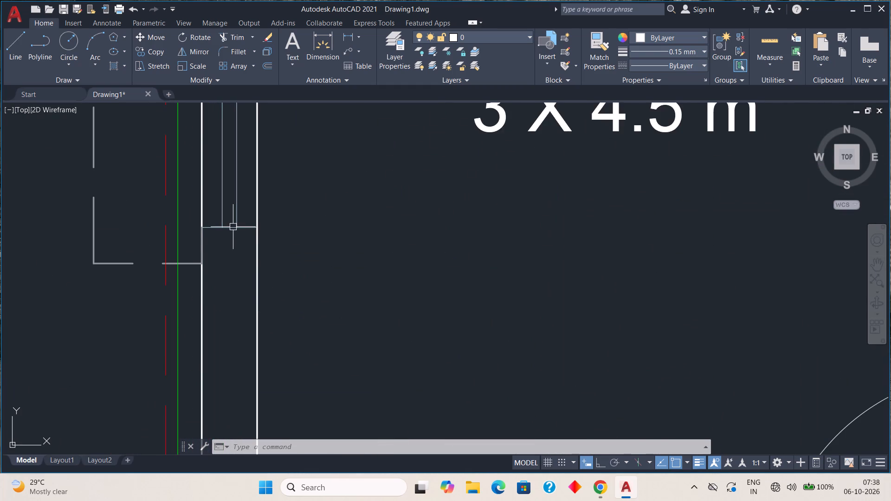
pyautogui.click(232, 227)
pyautogui.click(237, 211)
pyautogui.click(224, 212)
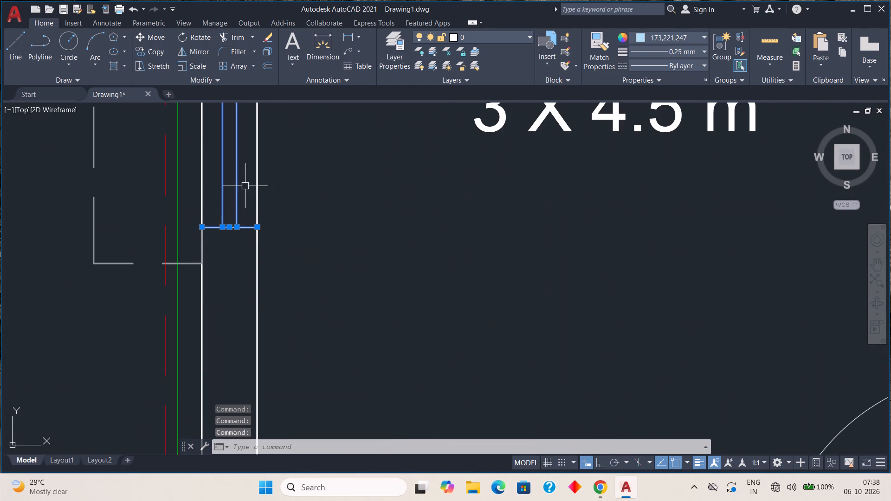
pyautogui.scroll(-4, 246, 185)
pyautogui.moveTo(277, 195); pyautogui.dragTo(267, 331, button='middle')
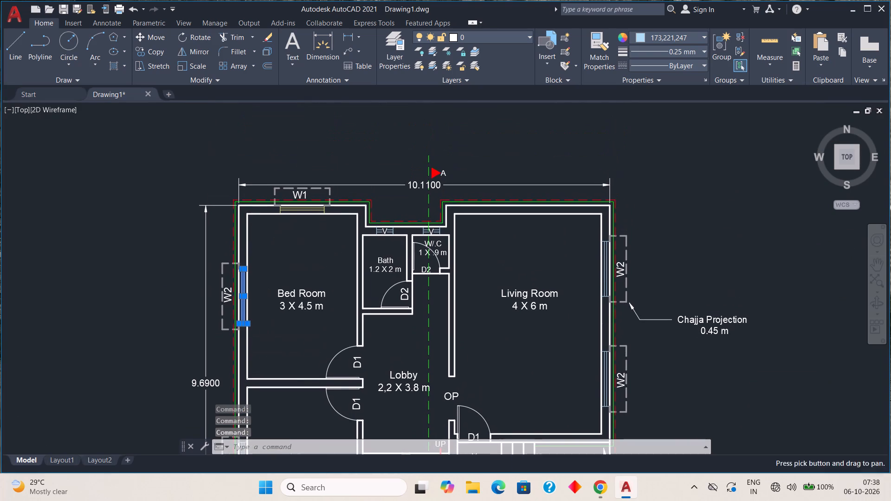
pyautogui.scroll(5, 245, 263)
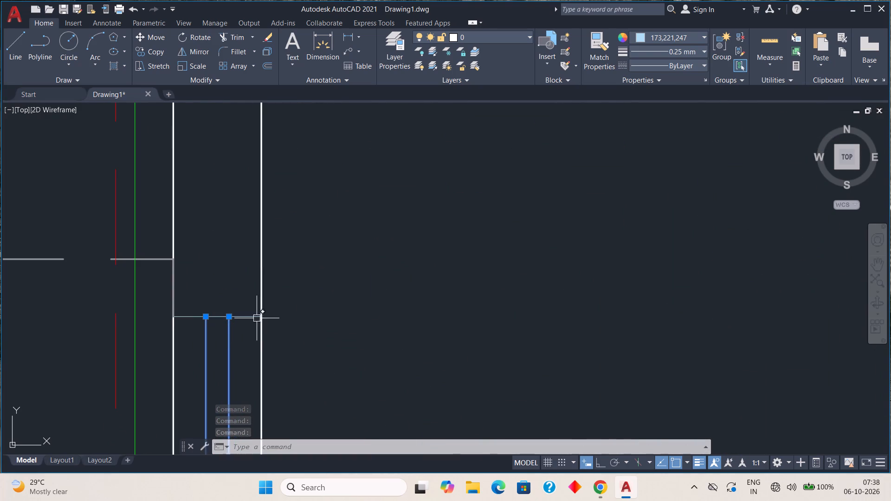
pyautogui.click(248, 315)
# Add the four lines of the Bath's ventilator V to the selection.
pyautogui.scroll(-4, 368, 281)
pyautogui.moveTo(540, 204); pyautogui.dragTo(288, 289, button='middle')
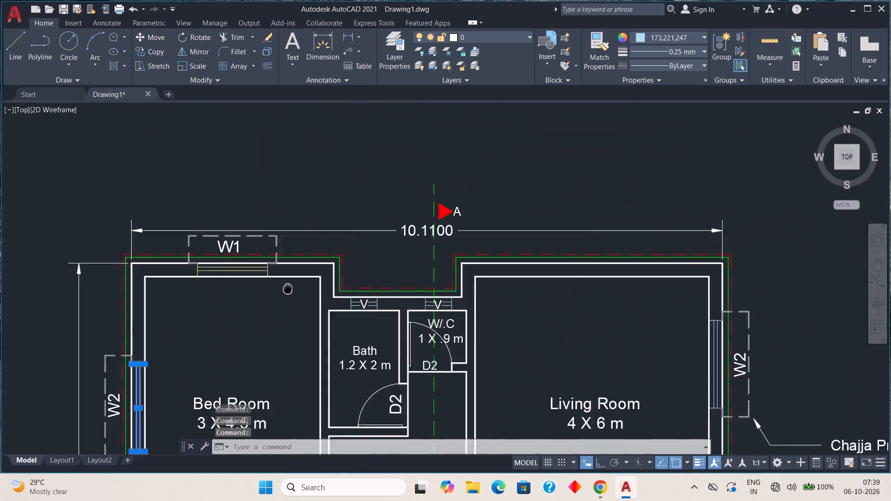
pyautogui.moveTo(288, 289); pyautogui.dragTo(256, 292, button='middle')
pyautogui.scroll(4, 296, 308)
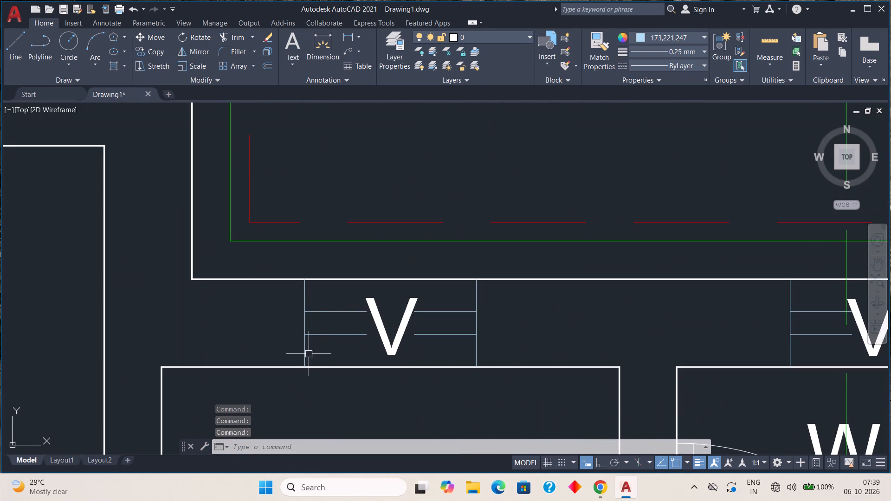
pyautogui.click(307, 354)
pyautogui.click(318, 335)
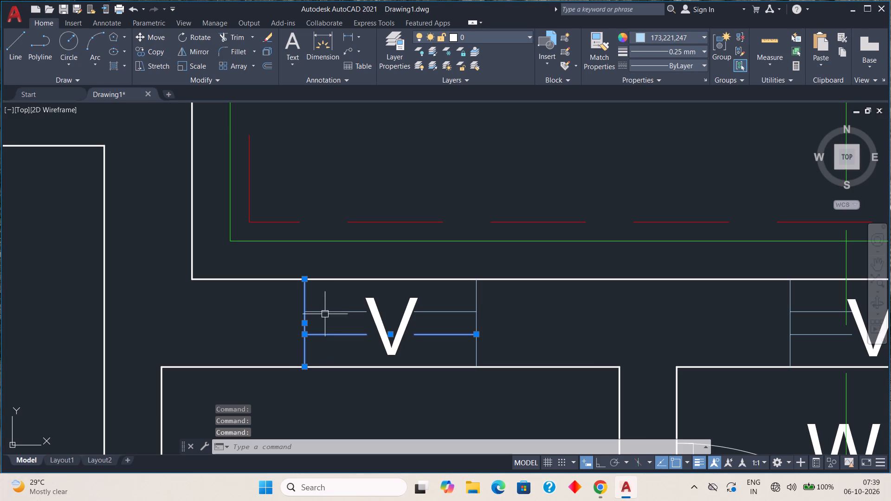
pyautogui.click(325, 310)
pyautogui.click(474, 295)
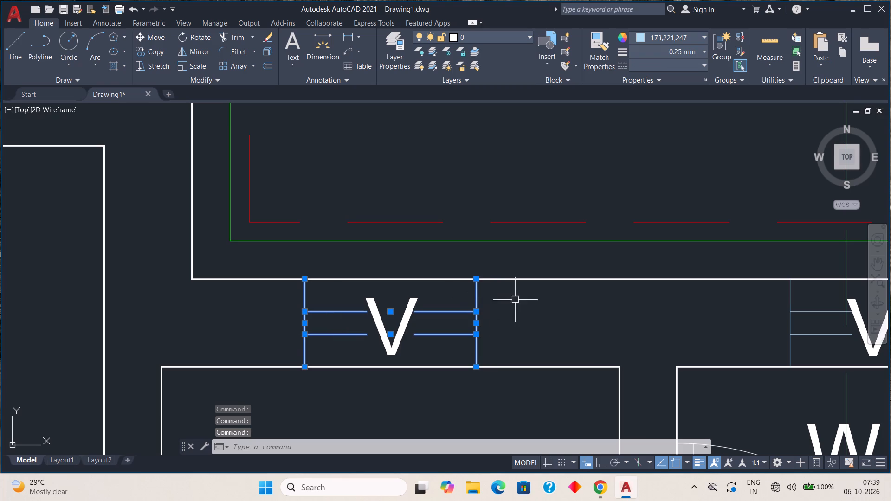
# Add the four lines of the W/C's ventilator V to the selection.
pyautogui.moveTo(549, 324); pyautogui.dragTo(172, 336, button='middle')
pyautogui.click(414, 366)
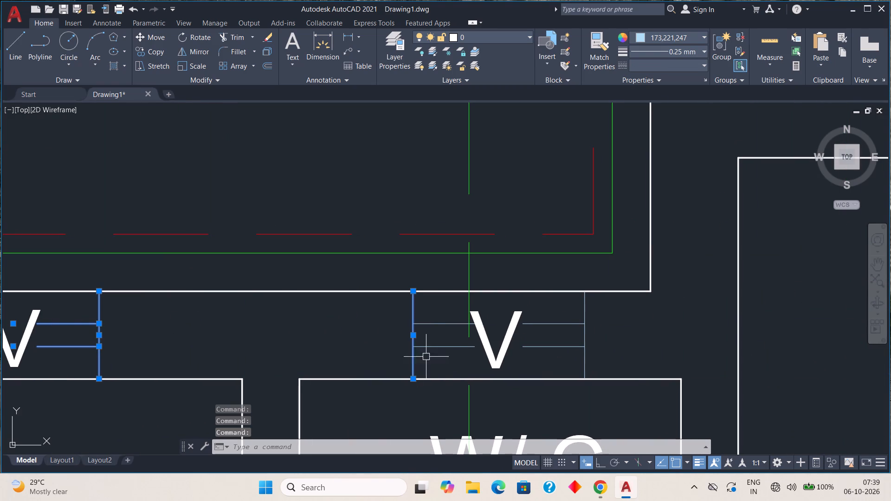
pyautogui.click(439, 345)
pyautogui.click(436, 321)
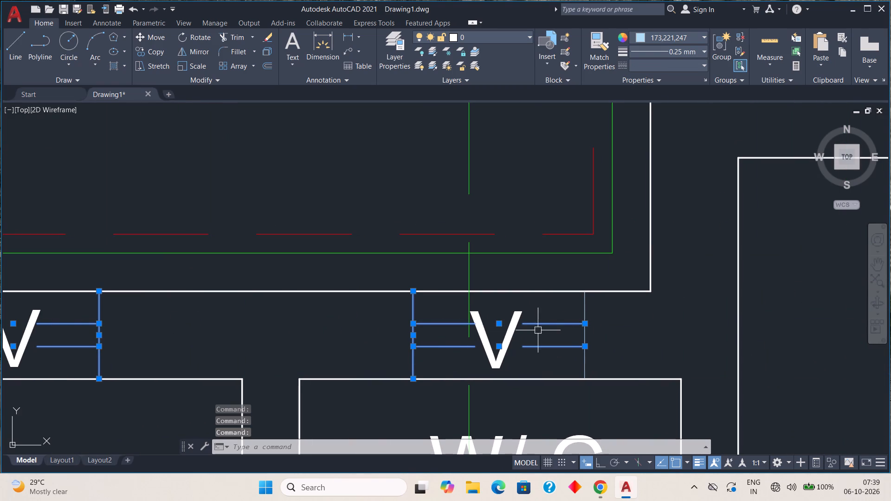
pyautogui.click(584, 334)
# Add the four lines of the Living Room's northern window W2, above the Chajja Projection leader, to the selection.
pyautogui.scroll(-2, 622, 326)
pyautogui.moveTo(645, 315); pyautogui.dragTo(633, 321, button='middle')
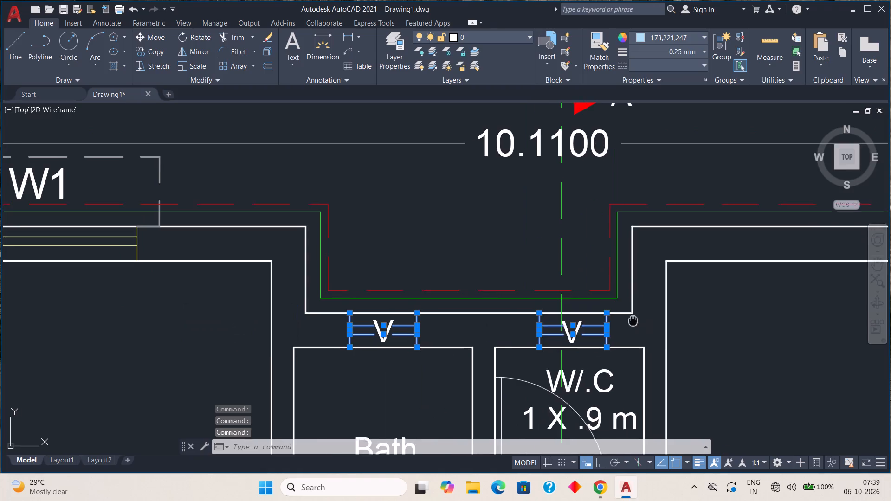
pyautogui.moveTo(633, 321); pyautogui.dragTo(0, 386, button='middle')
pyautogui.moveTo(378, 385); pyautogui.dragTo(293, 184, button='middle')
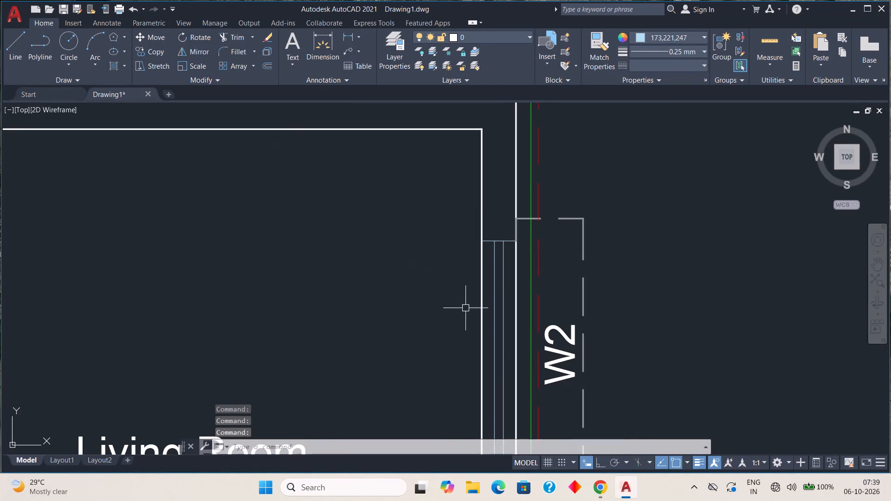
pyautogui.moveTo(465, 308); pyautogui.dragTo(385, 251, button='middle')
pyautogui.scroll(1, 403, 265)
pyautogui.click(421, 275)
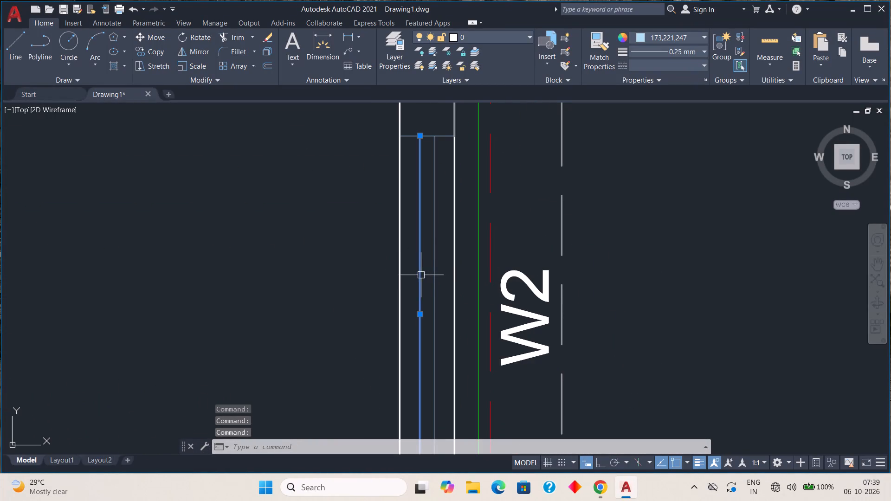
pyautogui.click(436, 268)
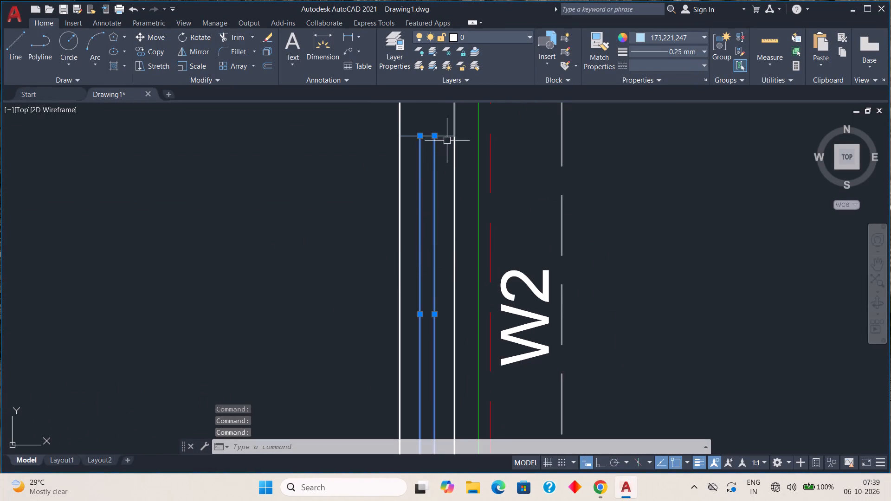
pyautogui.click(445, 135)
pyautogui.scroll(-1, 444, 269)
pyautogui.moveTo(444, 273); pyautogui.dragTo(409, 157, button='middle')
pyautogui.scroll(2, 414, 352)
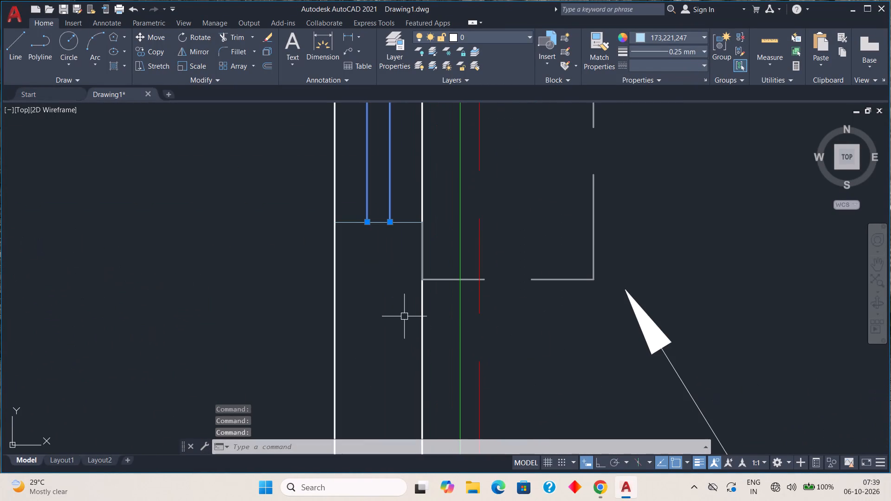
pyautogui.click(407, 223)
# Add the four lines of the Living Room's southern window W2 to the selection.
pyautogui.scroll(-3, 381, 313)
pyautogui.moveTo(375, 180); pyautogui.dragTo(371, 58, button='middle')
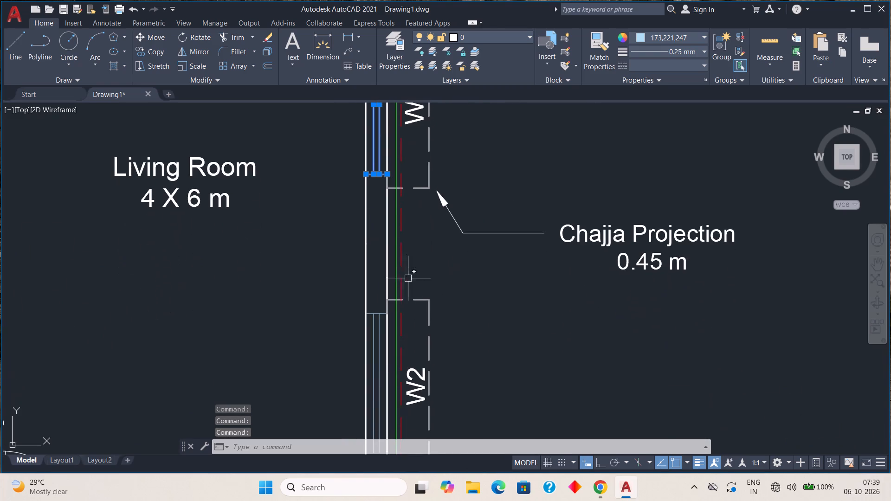
pyautogui.scroll(3, 389, 317)
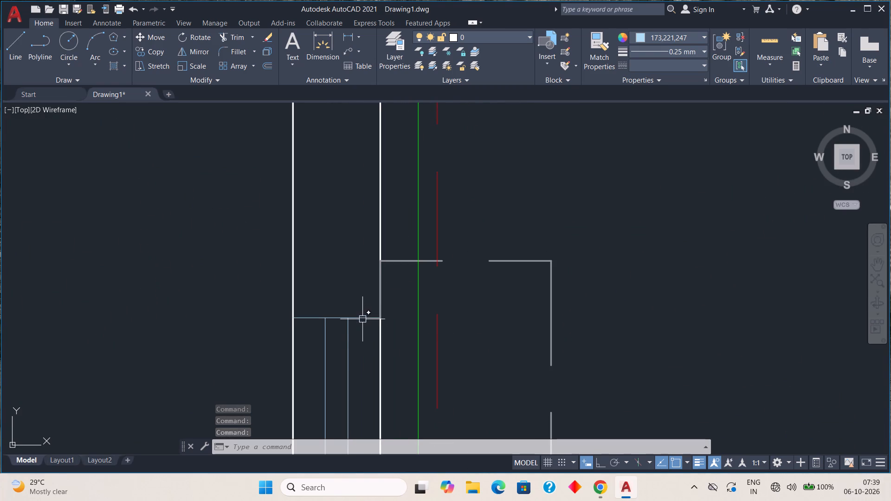
pyautogui.click(362, 319)
pyautogui.click(350, 342)
pyautogui.click(326, 360)
pyautogui.scroll(-1, 347, 402)
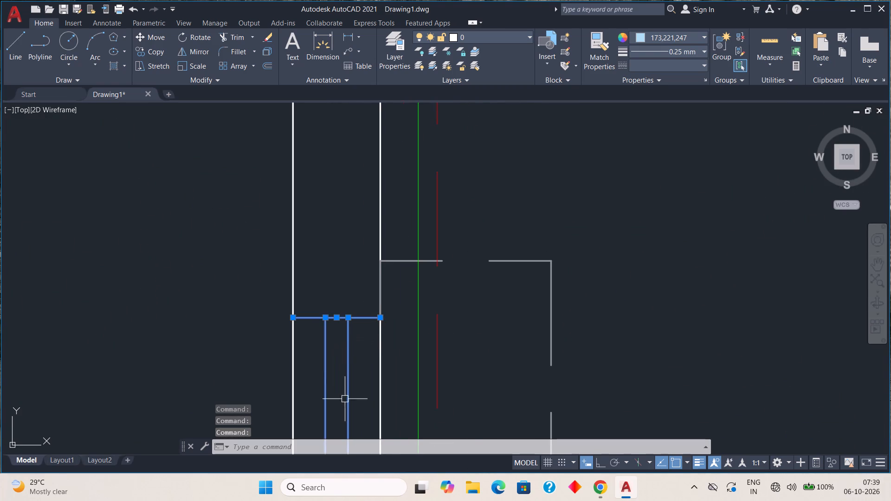
pyautogui.moveTo(351, 387); pyautogui.dragTo(332, 0, button='middle')
pyautogui.scroll(1, 311, 309)
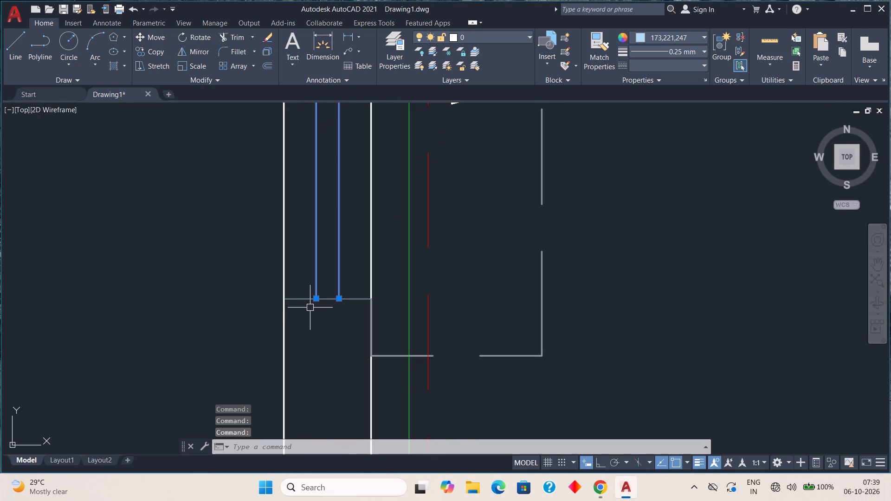
pyautogui.click(307, 300)
# Add the four lines of the Kitchen's window W1, in the wall beside the landing, to the selection.
pyautogui.scroll(-4, 307, 309)
pyautogui.moveTo(322, 354); pyautogui.dragTo(351, 242, button='middle')
pyautogui.moveTo(122, 344); pyautogui.dragTo(356, 315, button='middle')
pyautogui.moveTo(134, 380); pyautogui.dragTo(269, 301, button='middle')
pyautogui.scroll(1, 254, 347)
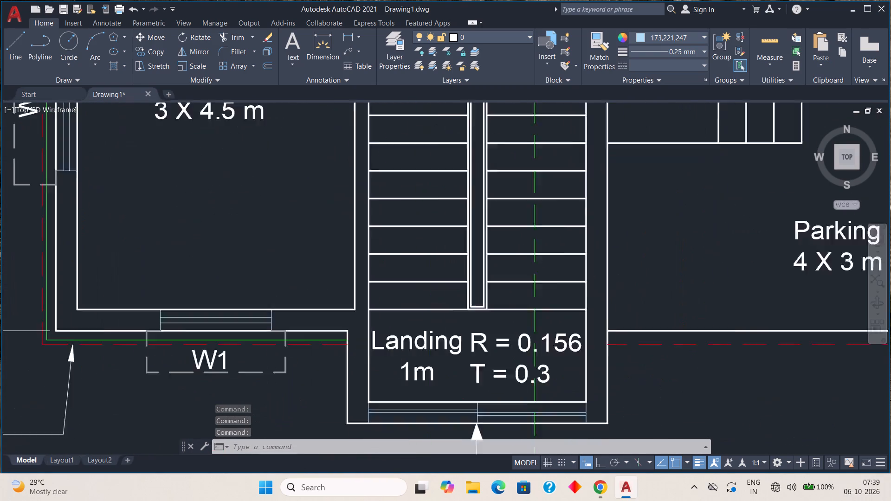
pyautogui.scroll(2, 254, 341)
pyautogui.click(284, 296)
pyautogui.click(278, 283)
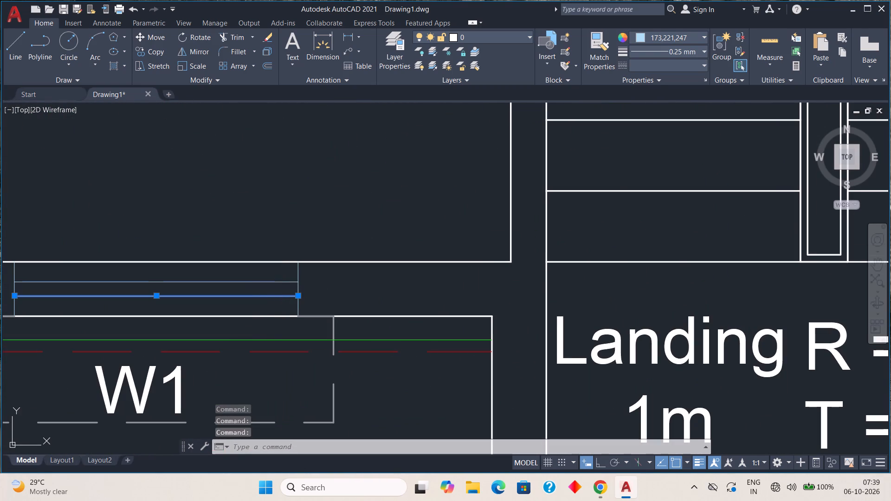
pyautogui.scroll(2, 294, 284)
pyautogui.click(306, 300)
pyautogui.scroll(-1, 222, 299)
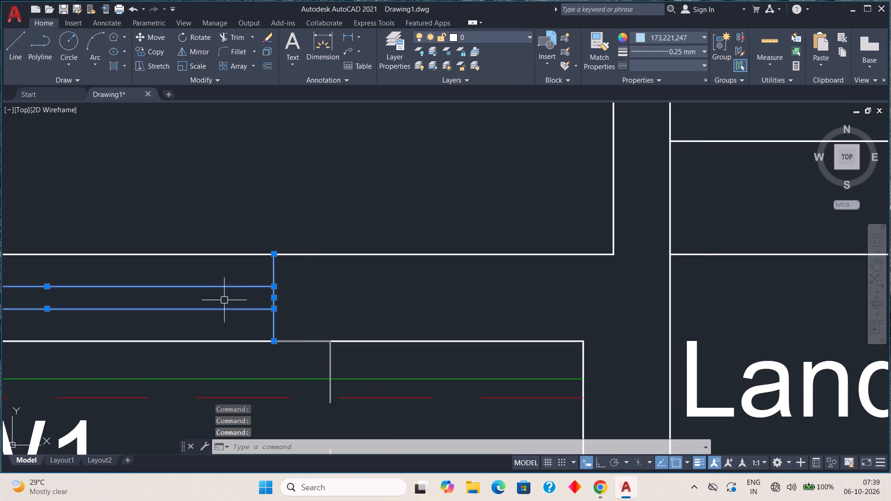
pyautogui.moveTo(242, 302); pyautogui.dragTo(478, 283, button='middle')
pyautogui.click(55, 313)
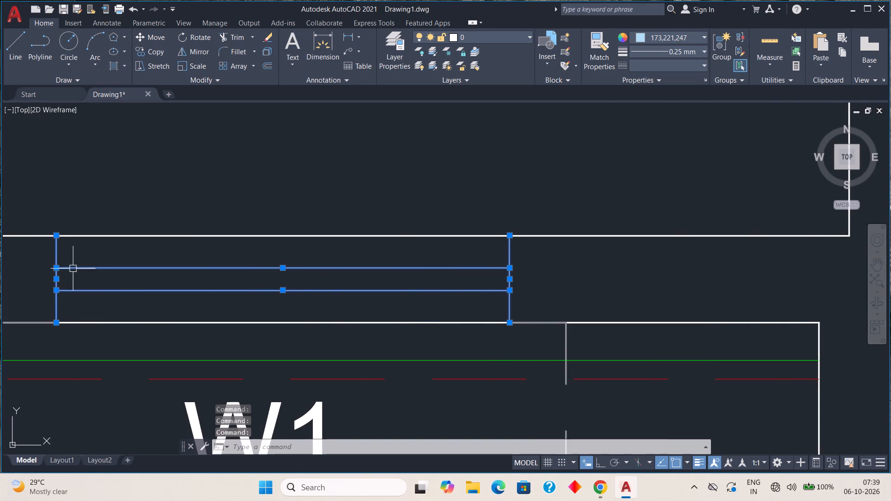
# Add the four lines of the Kitchen's window W2 to the selection and bring the whole ground floor plan into view.
pyautogui.scroll(-3, 73, 269)
pyautogui.moveTo(79, 203); pyautogui.dragTo(350, 303, button='middle')
pyautogui.moveTo(297, 231); pyautogui.dragTo(281, 314, button='middle')
pyautogui.scroll(1, 245, 324)
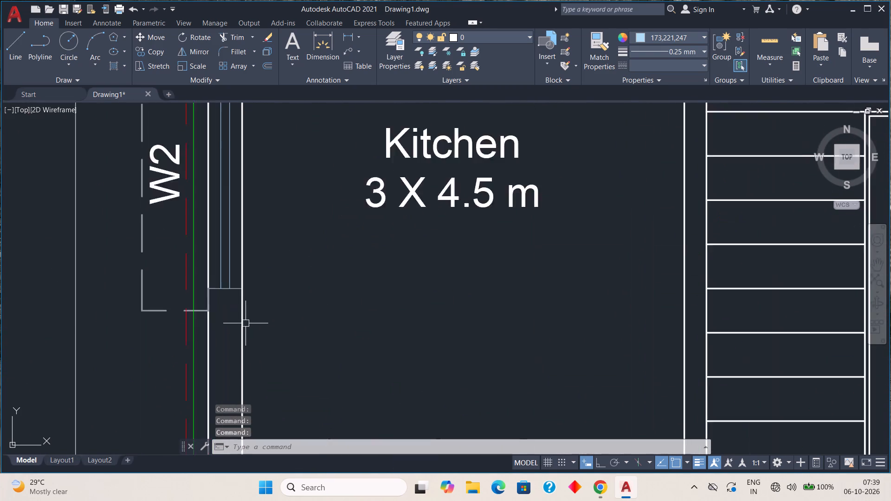
pyautogui.scroll(1, 245, 323)
pyautogui.click(230, 271)
pyautogui.click(223, 257)
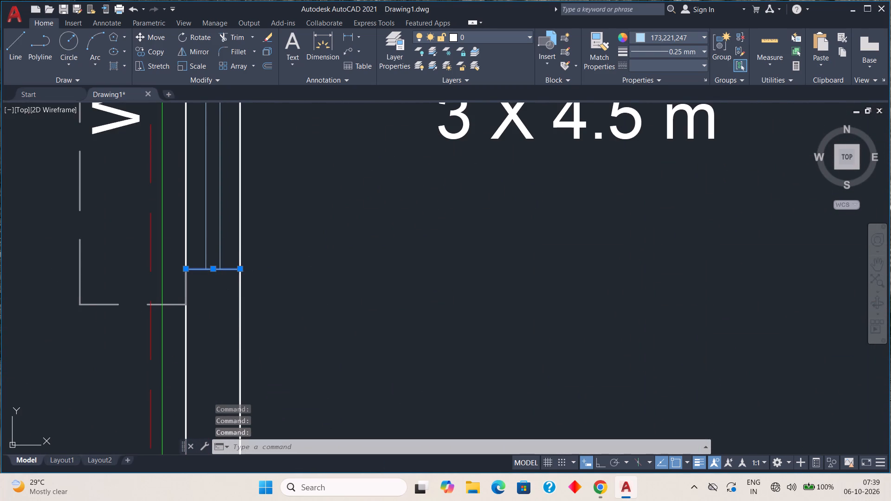
pyautogui.click(208, 252)
pyautogui.moveTo(206, 199); pyautogui.dragTo(184, 404, button='middle')
pyautogui.moveTo(196, 226); pyautogui.dragTo(189, 387, button='middle')
pyautogui.click(201, 284)
pyautogui.scroll(-2, 208, 272)
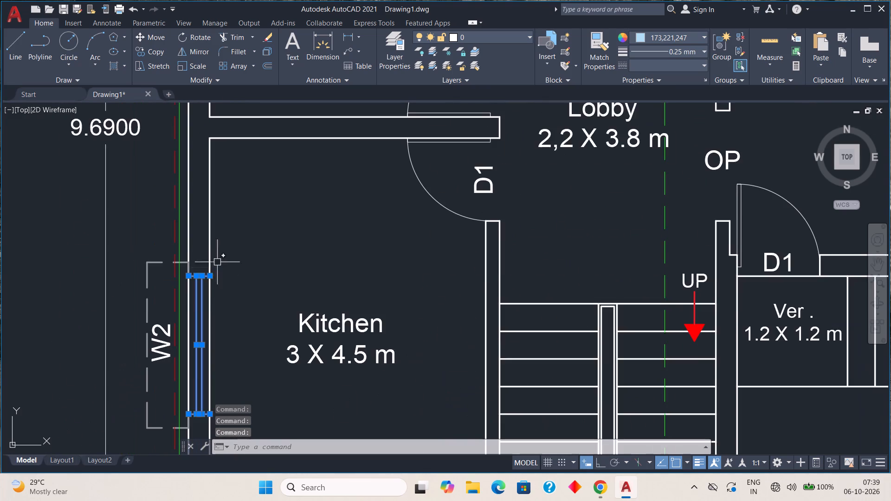
pyautogui.moveTo(244, 230); pyautogui.dragTo(236, 361, button='middle')
pyautogui.scroll(-2, 234, 366)
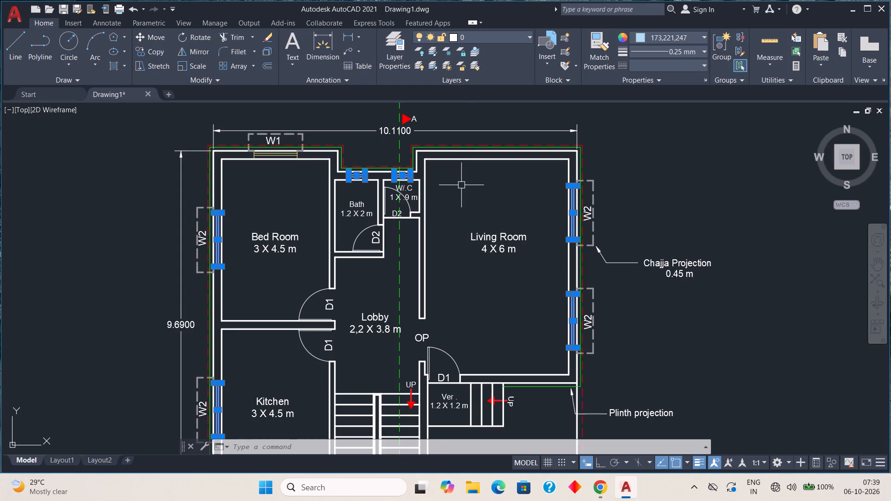
pyautogui.scroll(-1, 465, 248)
pyautogui.moveTo(467, 256); pyautogui.dragTo(452, 218, button='middle')
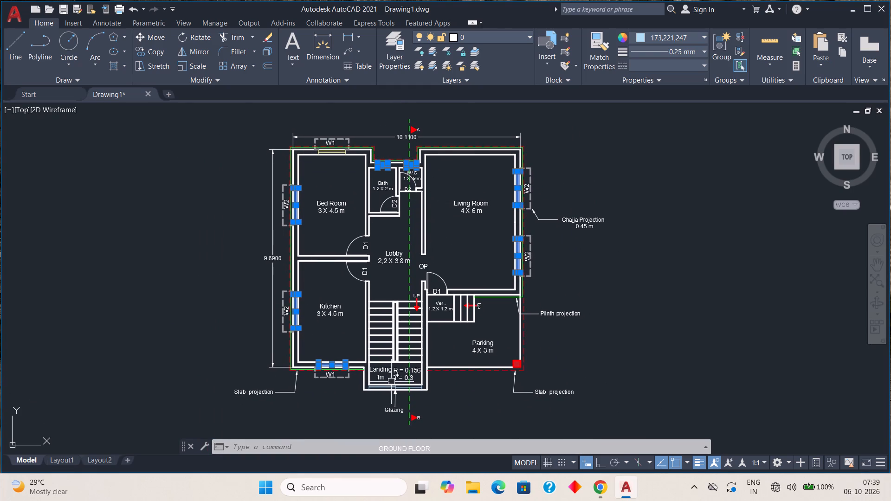
# Add the six glazing lines below the Landing to the selection and set all selected window, ventilator and glazing lines to colour 247,242,129.
pyautogui.scroll(3, 389, 391)
pyautogui.scroll(2, 328, 401)
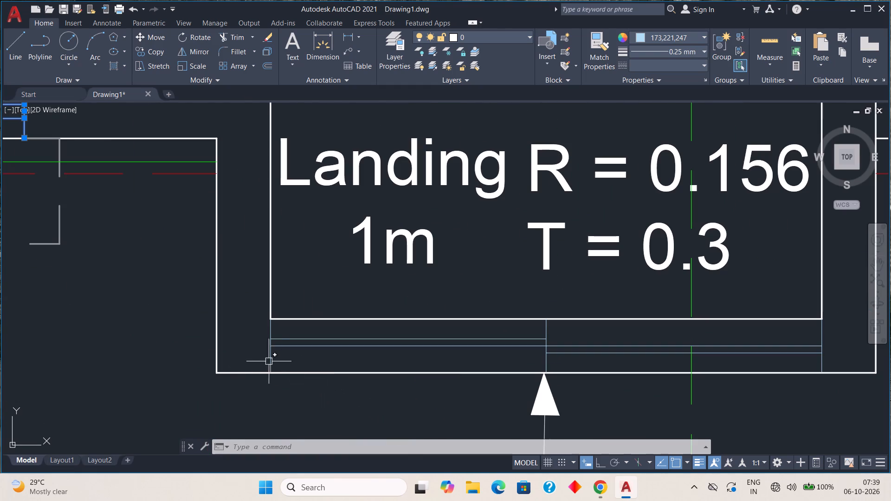
pyautogui.click(273, 361)
pyautogui.click(311, 347)
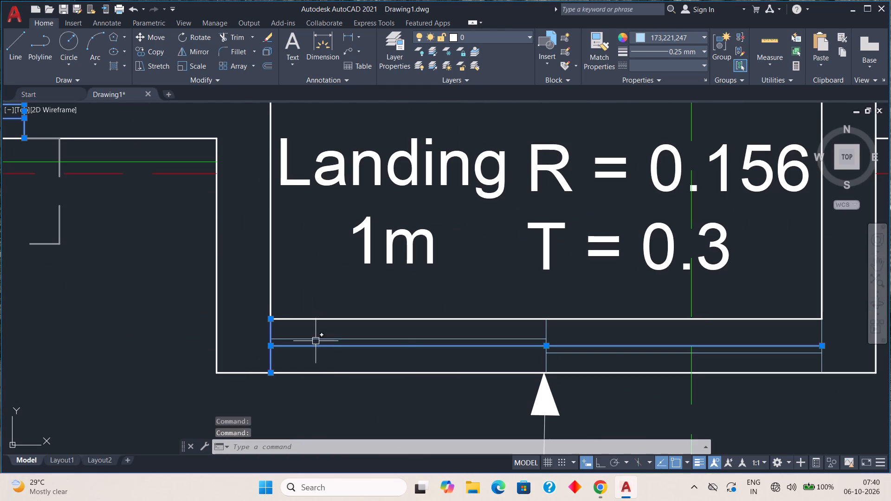
pyautogui.click(316, 340)
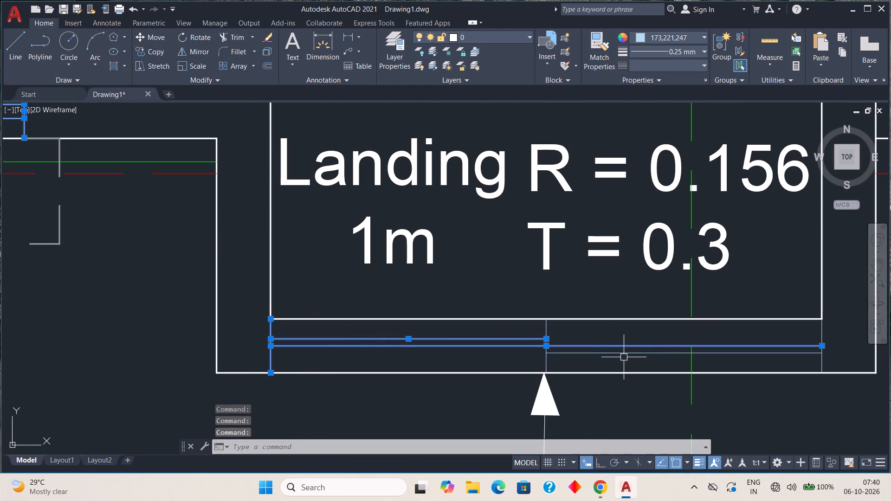
pyautogui.click(624, 356)
pyautogui.click(824, 362)
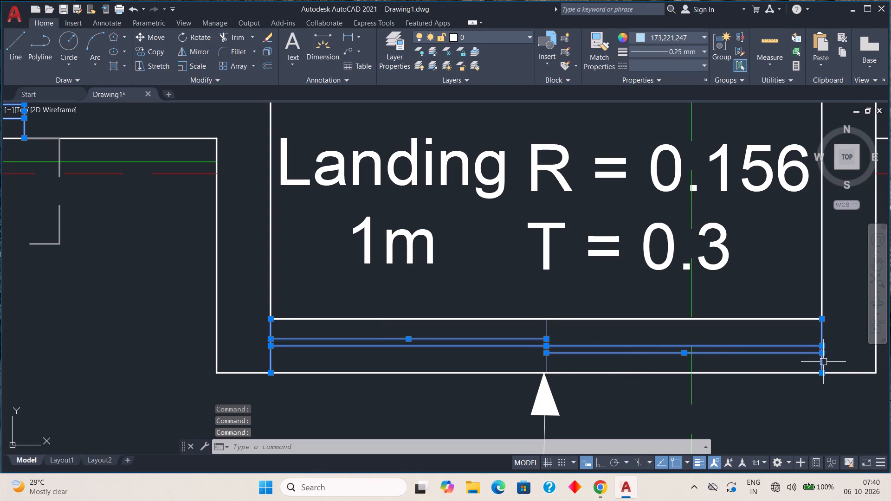
pyautogui.click(547, 366)
pyautogui.click(700, 35)
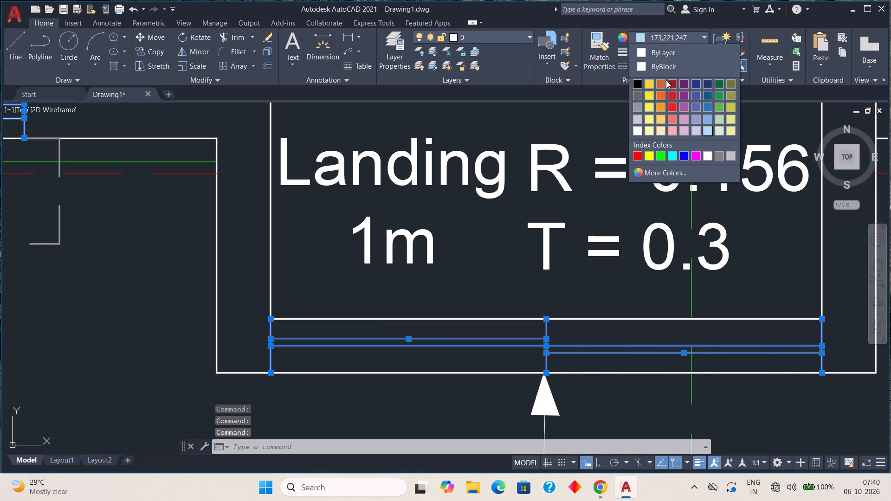
pyautogui.click(650, 116)
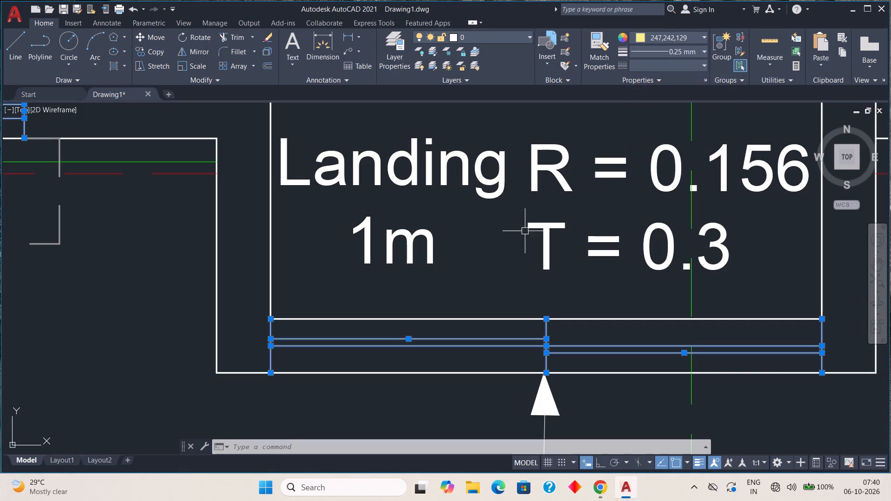
pyautogui.press('Escape')
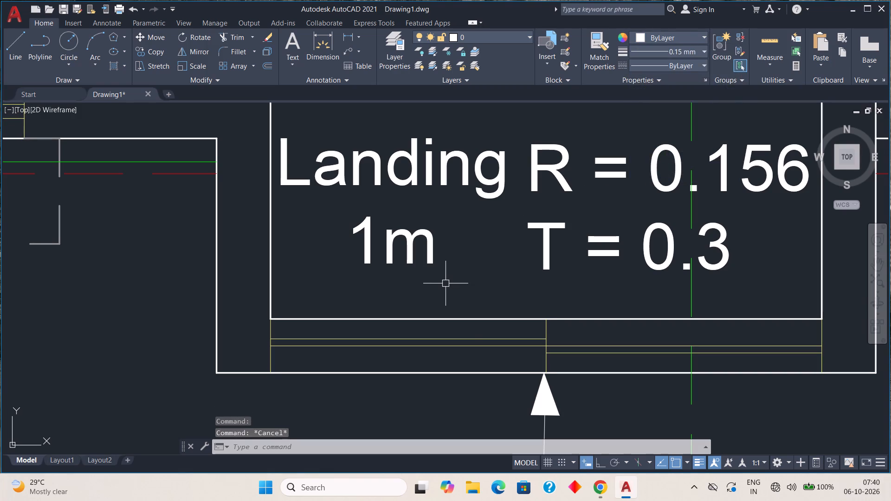
# Select the three D1 doors and the Bath and W.C D2 doors, and set their colour to 122,175,223.
pyautogui.scroll(-5, 445, 358)
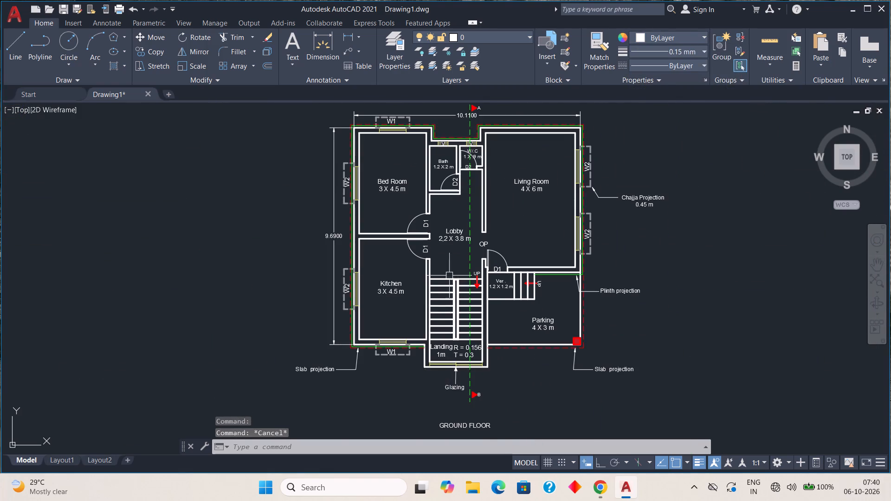
pyautogui.moveTo(429, 250); pyautogui.dragTo(353, 331, button='middle')
pyautogui.moveTo(433, 300); pyautogui.dragTo(436, 279, button='middle')
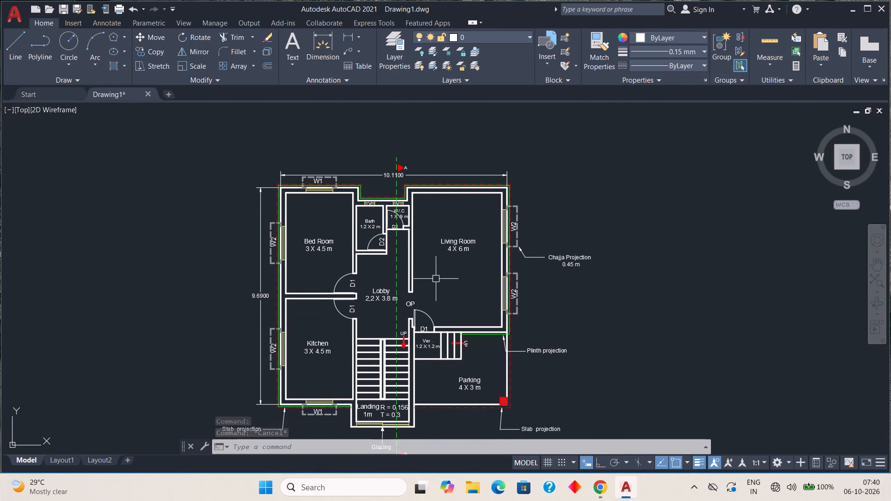
pyautogui.scroll(2, 435, 280)
pyautogui.moveTo(320, 379); pyautogui.dragTo(361, 224, button='middle')
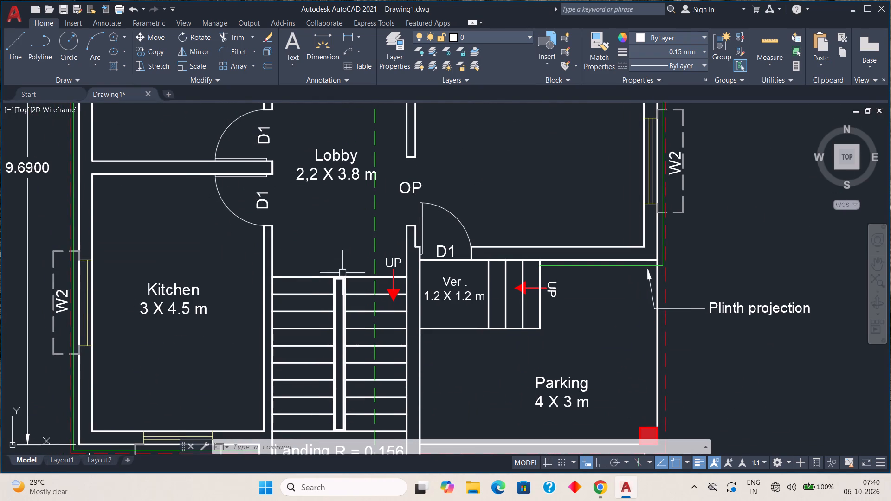
pyautogui.click(247, 219)
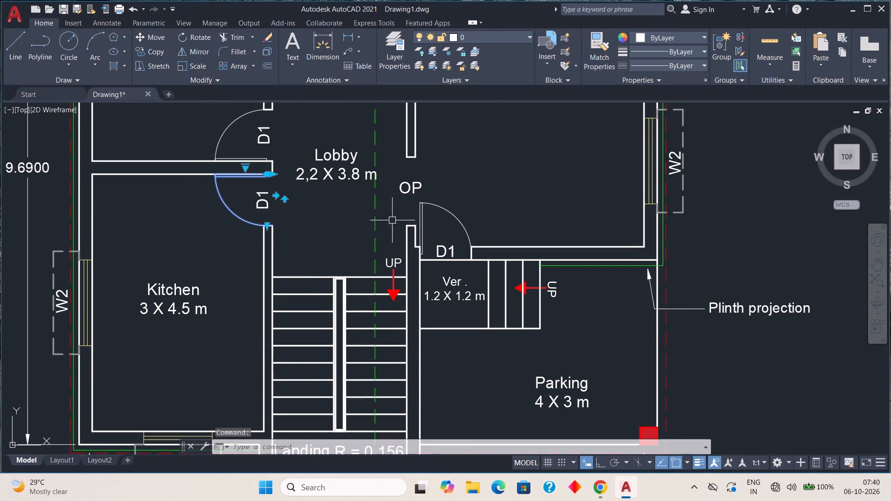
pyautogui.click(461, 225)
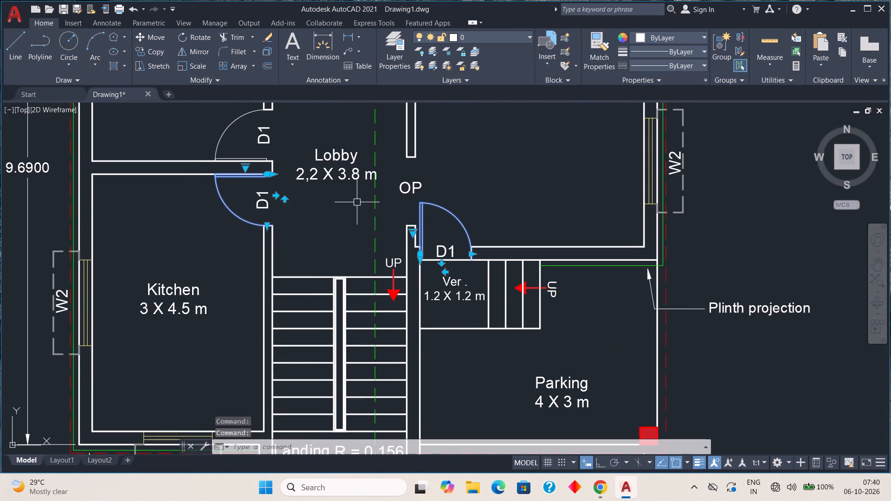
pyautogui.moveTo(298, 203); pyautogui.dragTo(291, 328, button='middle')
pyautogui.click(228, 245)
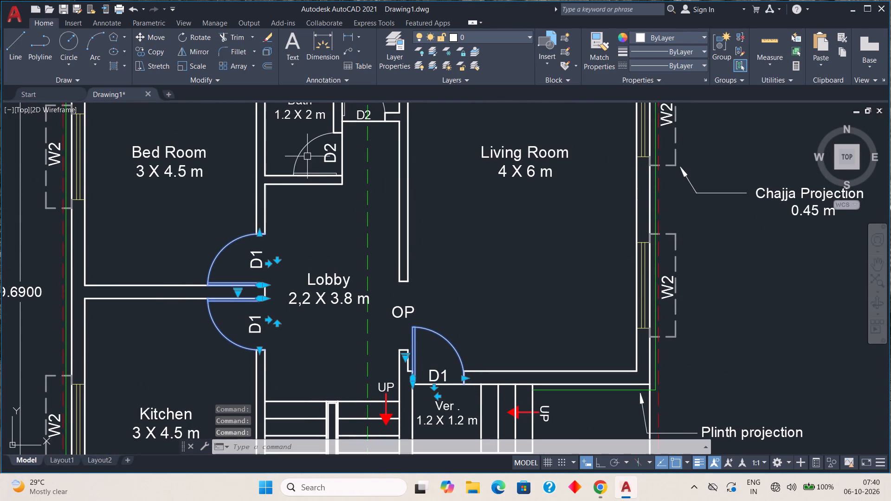
pyautogui.click(306, 149)
pyautogui.moveTo(374, 139); pyautogui.dragTo(354, 253, button='middle')
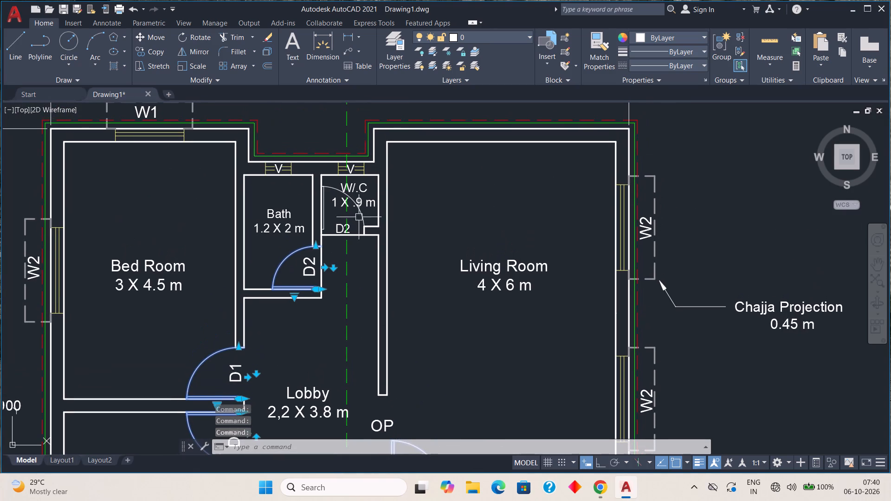
pyautogui.click(361, 215)
pyautogui.scroll(-2, 348, 276)
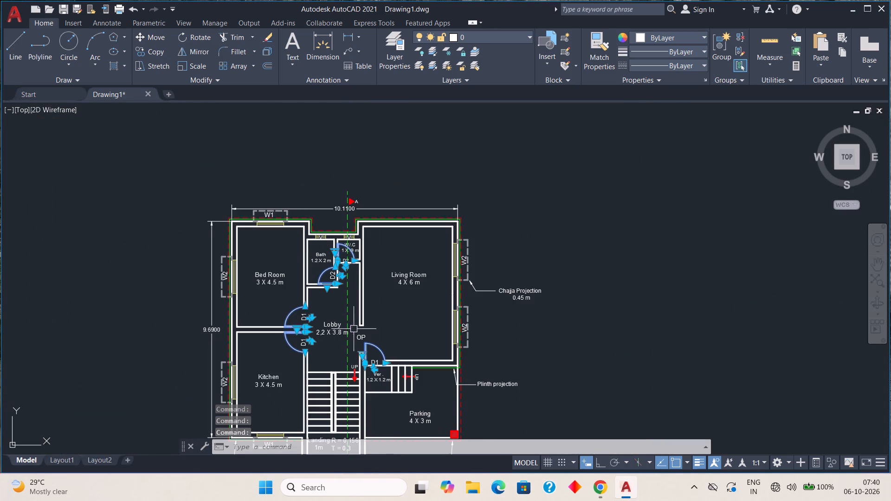
pyautogui.moveTo(361, 306); pyautogui.dragTo(350, 250, button='middle')
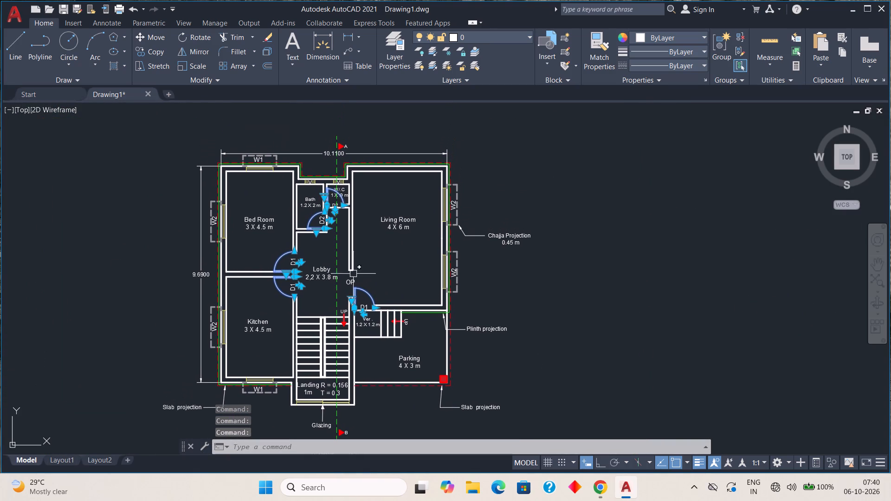
pyautogui.click(702, 35)
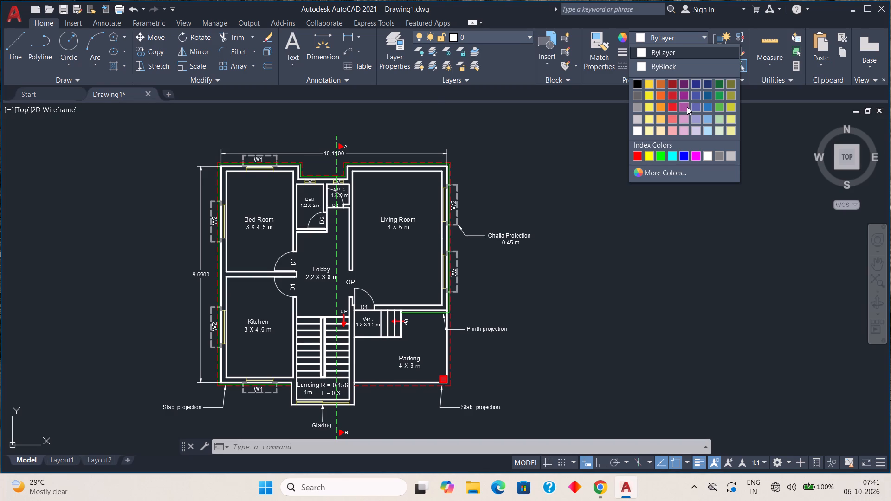
pyautogui.click(710, 120)
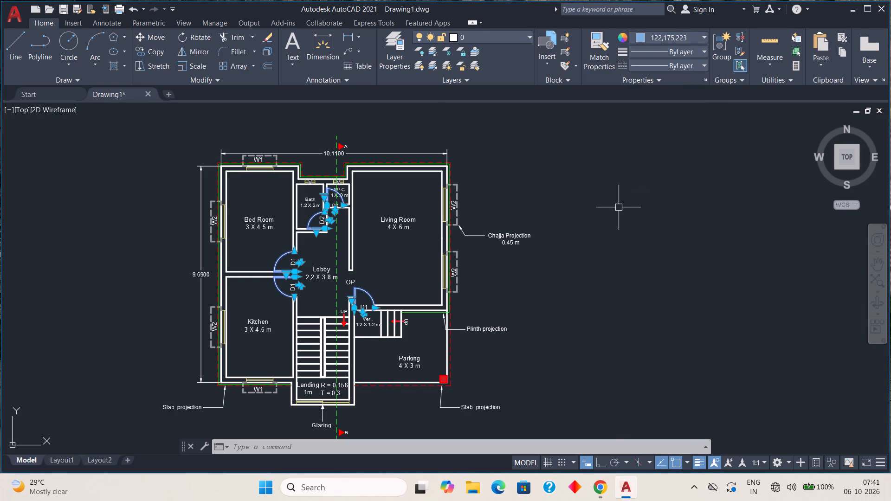
pyautogui.press('Escape')
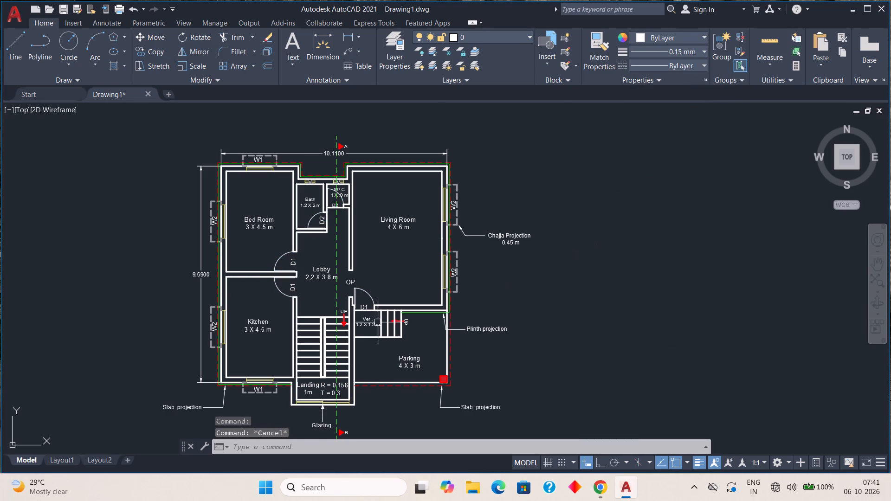
# Set the colour of door D1 between the Living Room and the Ver. space to Cyan.
pyautogui.scroll(3, 363, 295)
pyautogui.click(371, 283)
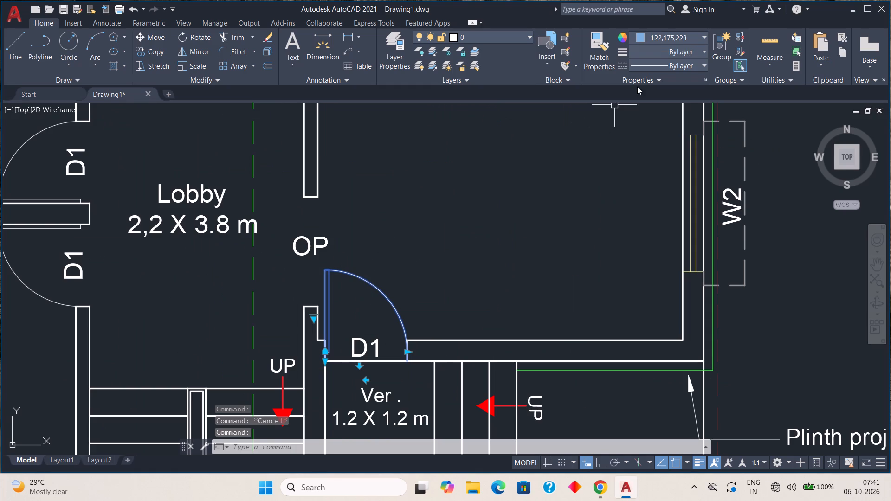
pyautogui.click(705, 31)
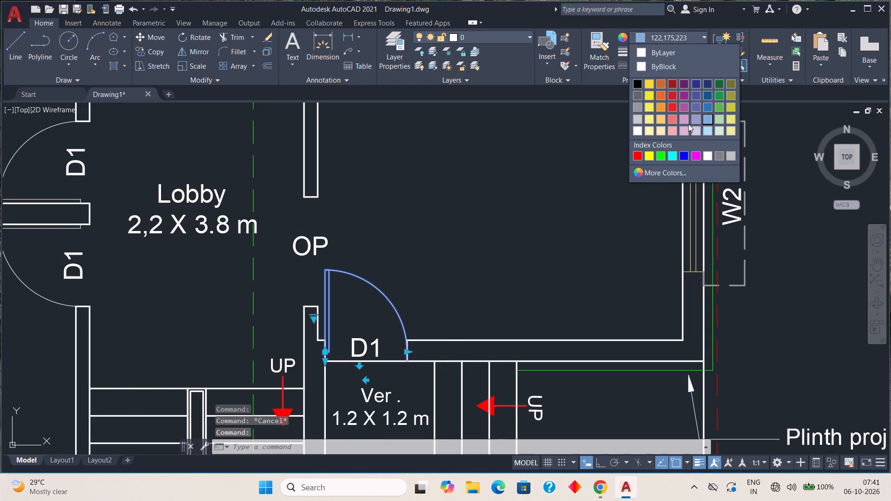
pyautogui.click(677, 156)
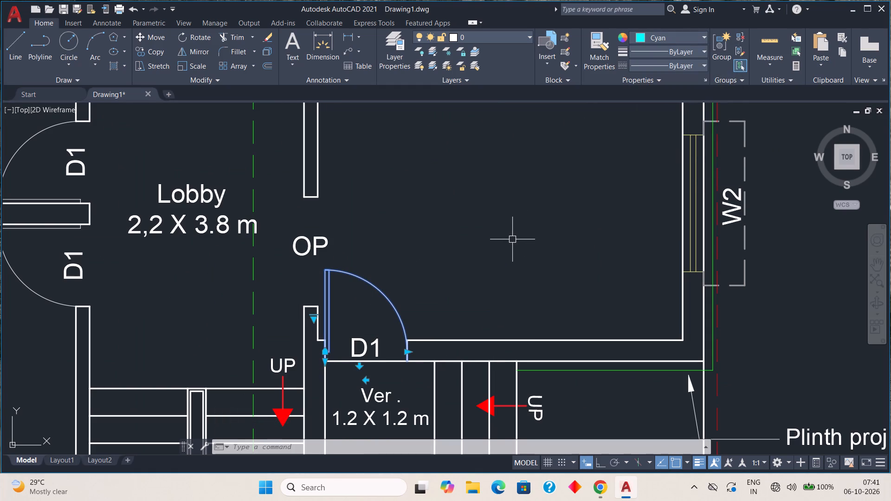
pyautogui.press('Escape')
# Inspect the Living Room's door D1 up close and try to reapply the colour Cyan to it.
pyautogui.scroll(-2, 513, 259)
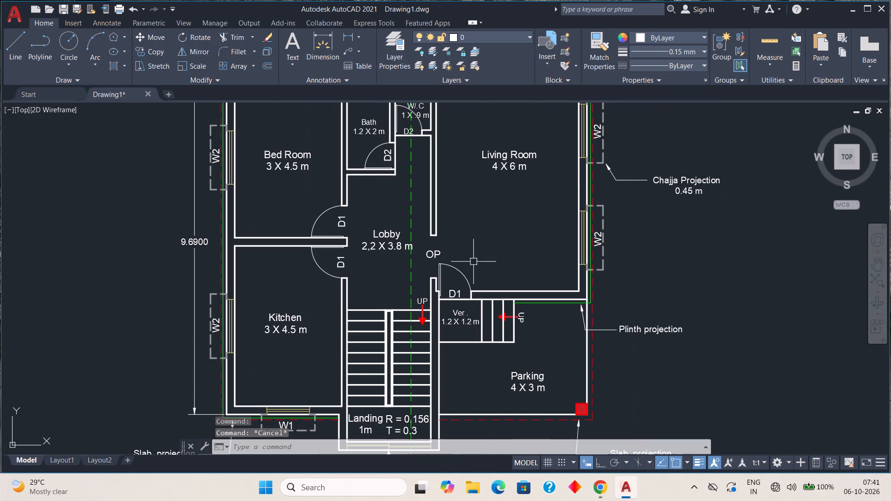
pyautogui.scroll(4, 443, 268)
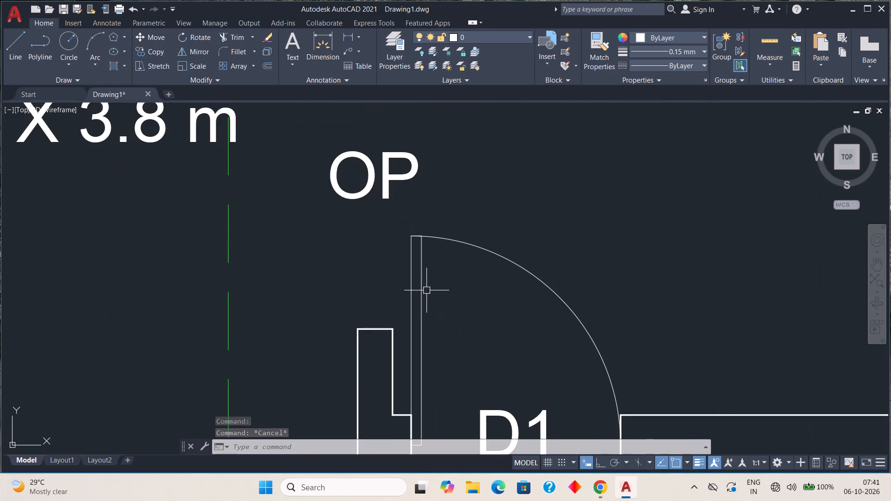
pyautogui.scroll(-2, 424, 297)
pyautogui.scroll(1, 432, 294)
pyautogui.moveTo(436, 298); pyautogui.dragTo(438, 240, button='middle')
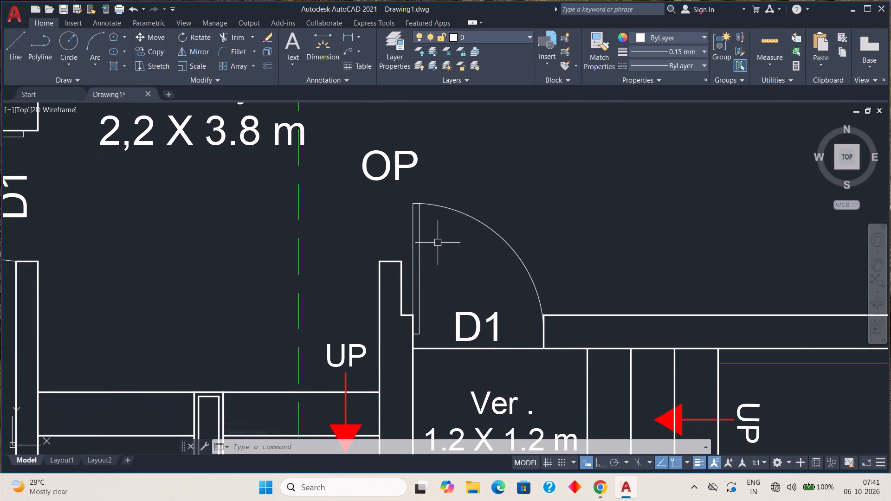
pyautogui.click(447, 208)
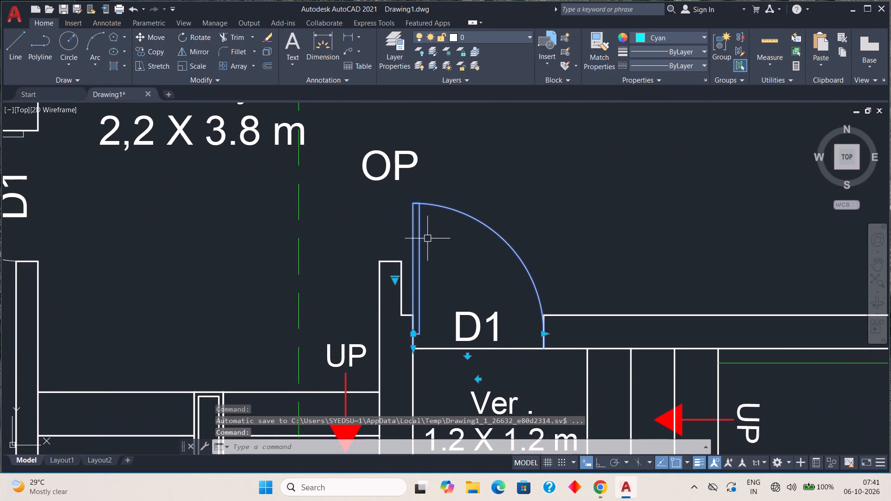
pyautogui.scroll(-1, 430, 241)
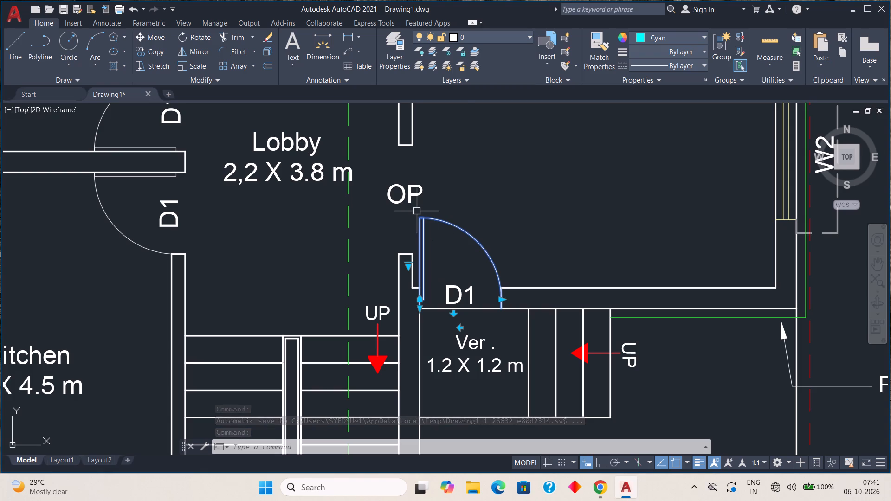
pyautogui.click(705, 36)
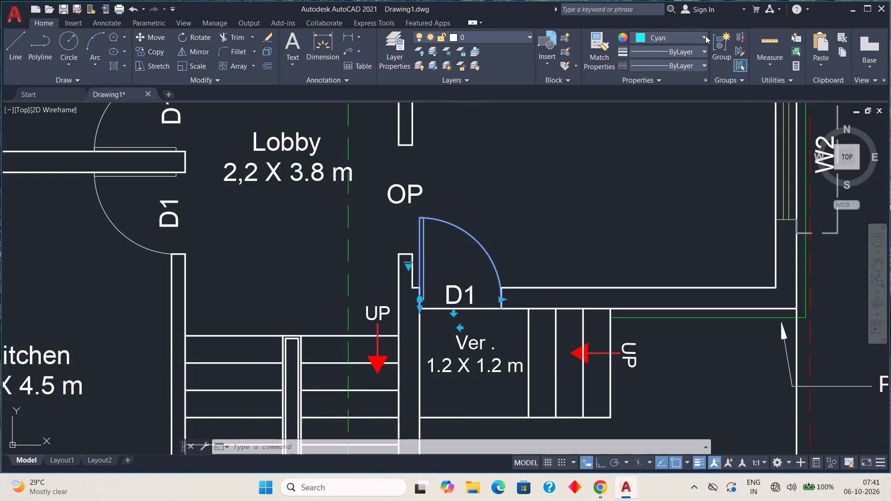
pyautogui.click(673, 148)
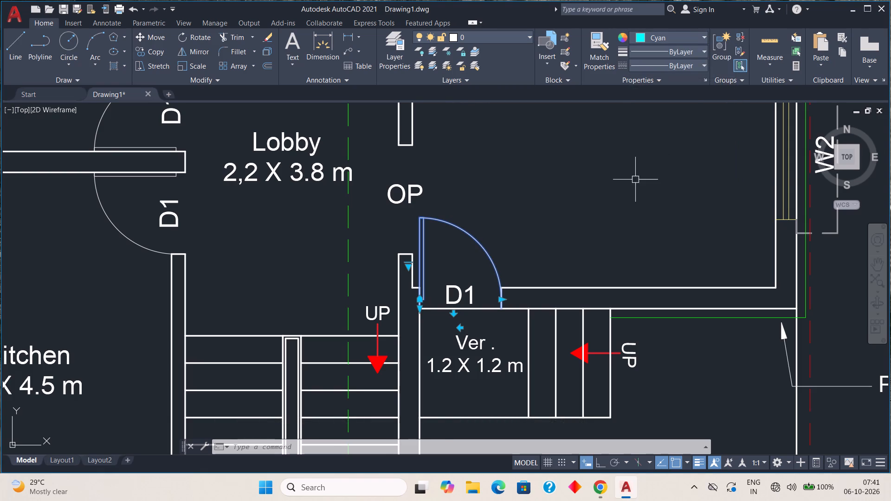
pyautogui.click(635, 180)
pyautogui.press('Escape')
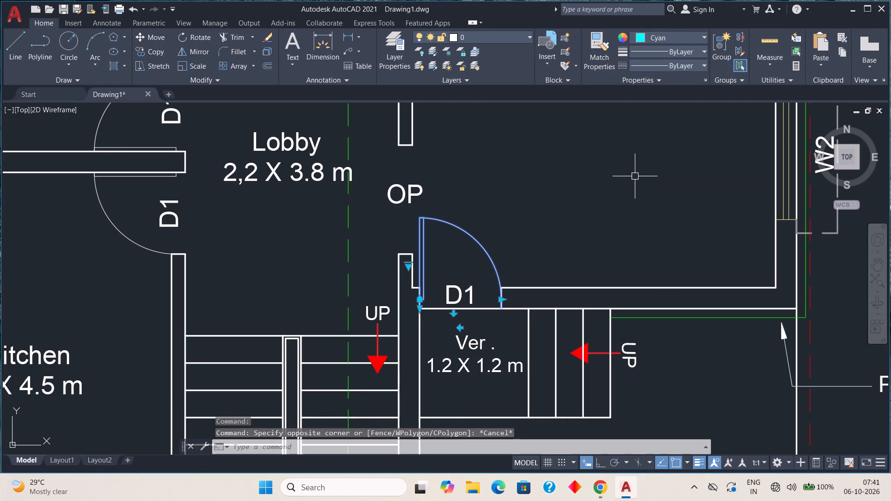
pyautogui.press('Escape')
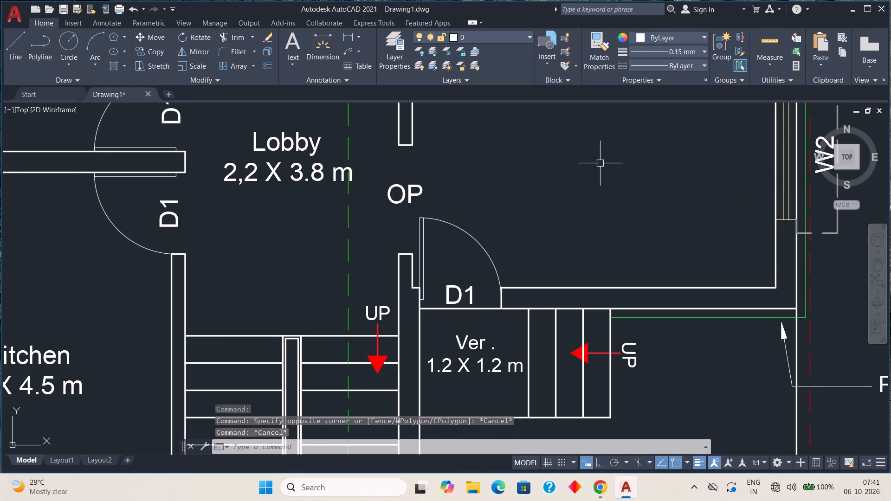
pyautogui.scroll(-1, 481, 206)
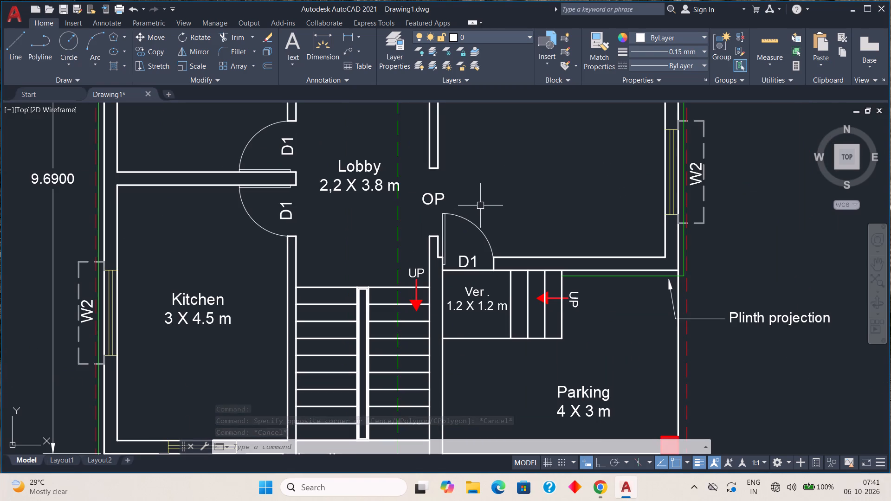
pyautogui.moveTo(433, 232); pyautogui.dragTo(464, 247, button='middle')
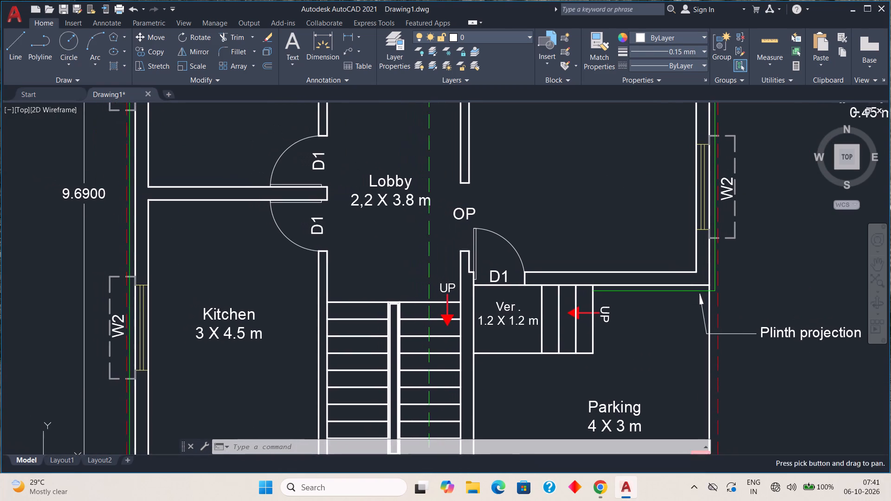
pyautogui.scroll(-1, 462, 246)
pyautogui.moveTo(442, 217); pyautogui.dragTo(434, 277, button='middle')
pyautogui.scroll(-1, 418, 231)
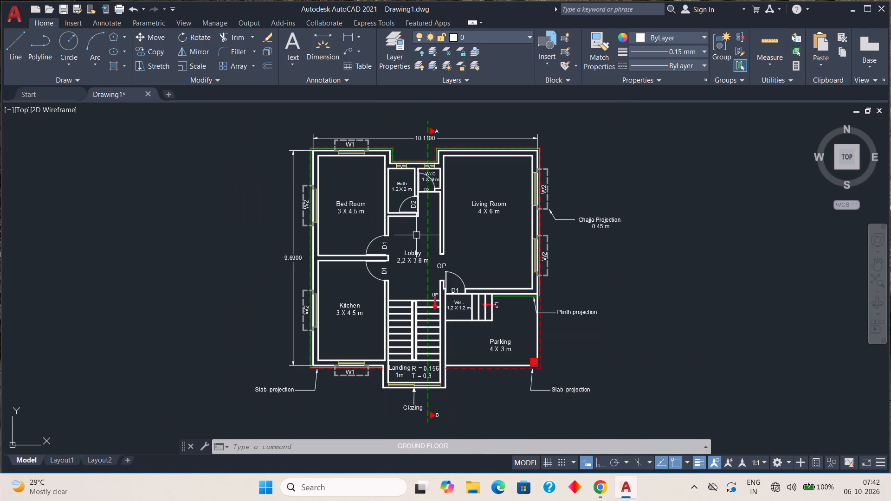
# Examine the D1 and D2 doors around the Lobby, Bath and Ver. space up close to check their line colours.
pyautogui.moveTo(418, 250); pyautogui.dragTo(418, 256, button='middle')
pyautogui.scroll(2, 376, 202)
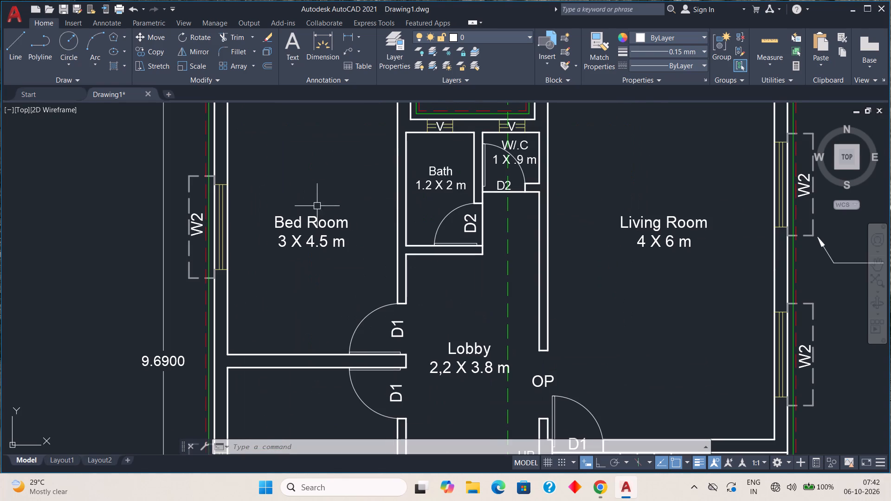
pyautogui.scroll(2, 407, 308)
pyautogui.scroll(-1, 408, 303)
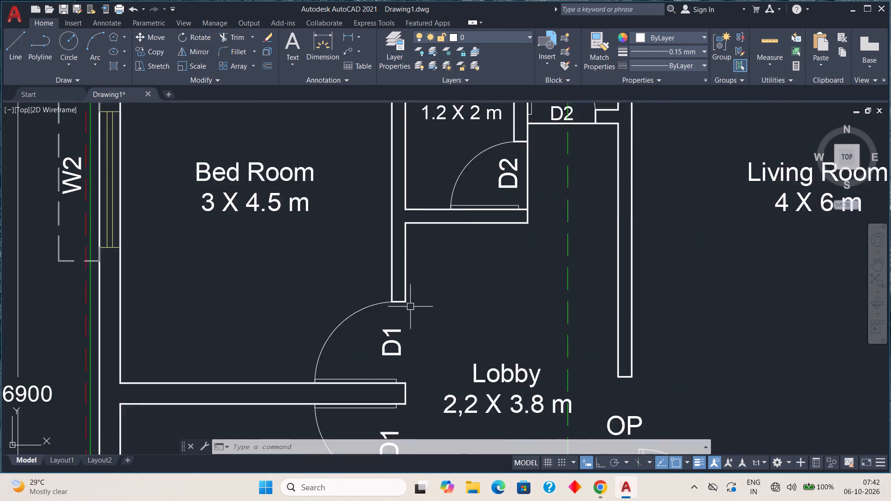
pyautogui.scroll(-1, 410, 307)
pyautogui.moveTo(420, 316); pyautogui.dragTo(414, 173, button='middle')
pyautogui.scroll(2, 383, 251)
pyautogui.scroll(-2, 429, 273)
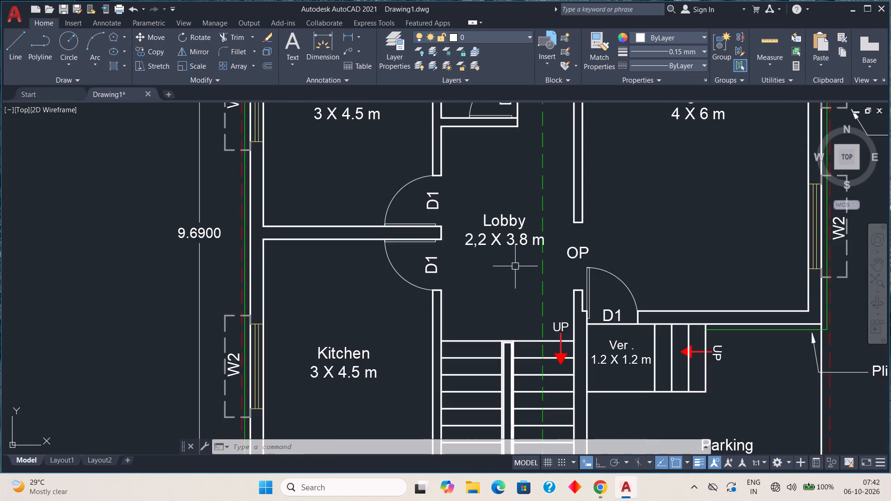
pyautogui.moveTo(531, 276); pyautogui.dragTo(353, 264, button='middle')
pyautogui.scroll(2, 457, 290)
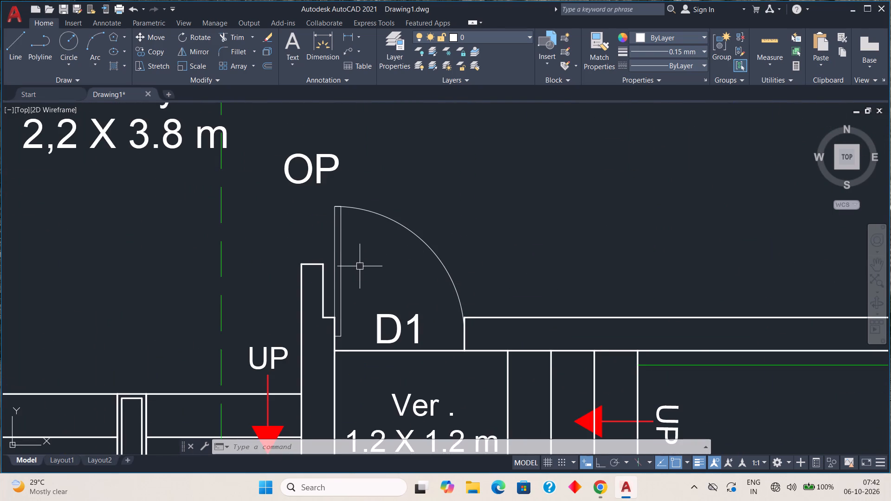
pyautogui.moveTo(360, 259); pyautogui.dragTo(362, 179, button='middle')
pyautogui.scroll(-2, 362, 182)
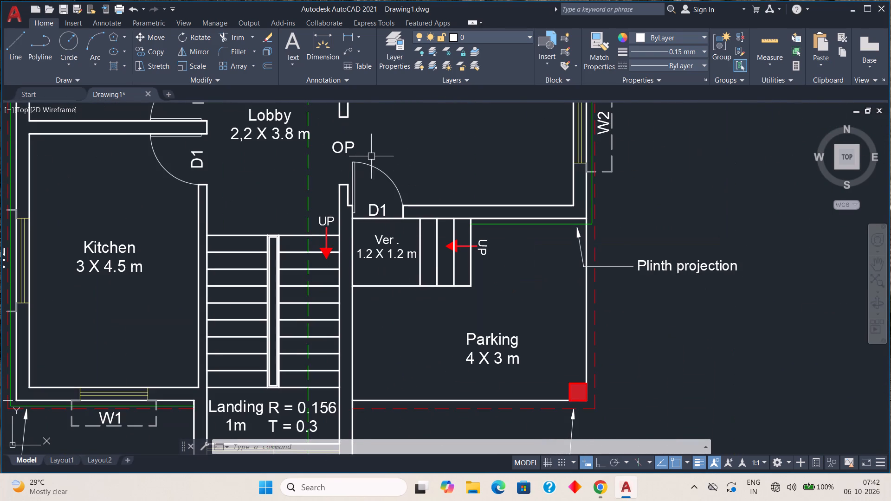
pyautogui.scroll(-2, 372, 155)
pyautogui.moveTo(380, 148); pyautogui.dragTo(366, 244, button='middle')
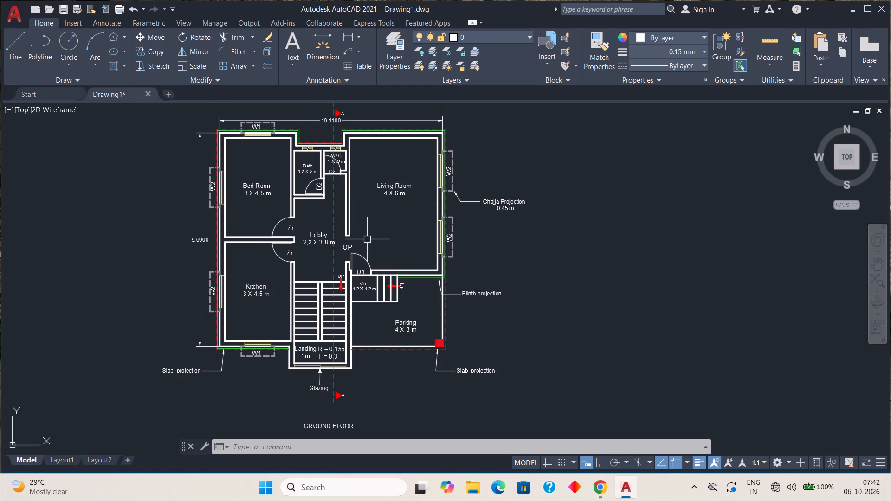
# Look over the whole ground floor plan, from the Bed Room and Living Room to the Landing and Parking, to check its line properties.
pyautogui.scroll(2, 371, 250)
pyautogui.scroll(-2, 370, 250)
pyautogui.moveTo(372, 236); pyautogui.dragTo(376, 269, button='middle')
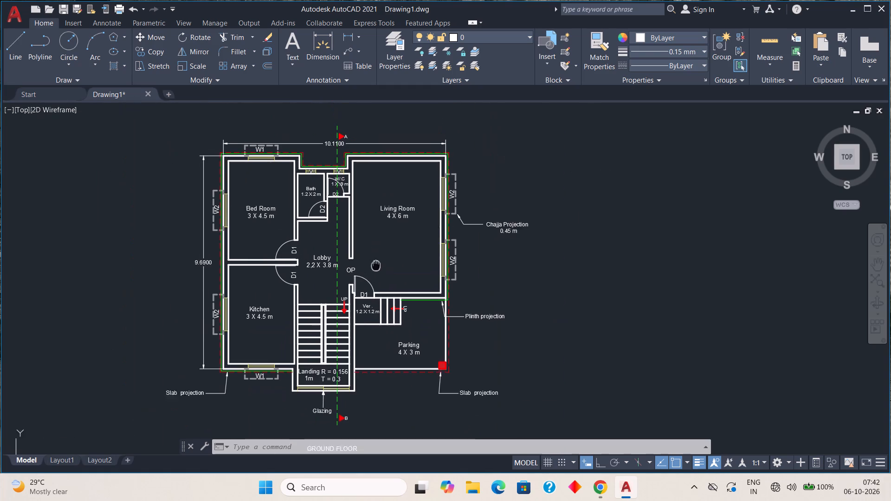
pyautogui.moveTo(376, 269); pyautogui.dragTo(378, 288, button='middle')
pyautogui.scroll(3, 261, 190)
pyautogui.scroll(-1, 259, 193)
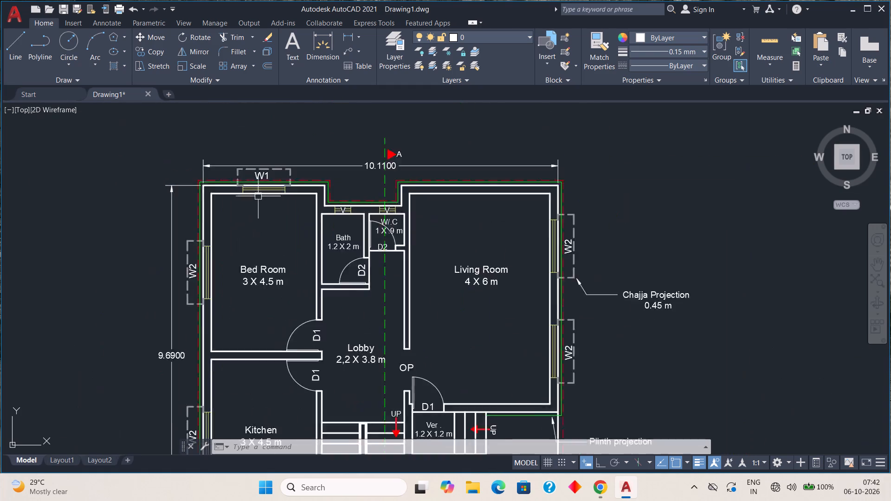
pyautogui.scroll(-2, 258, 196)
pyautogui.moveTo(345, 261); pyautogui.dragTo(365, 123, button='middle')
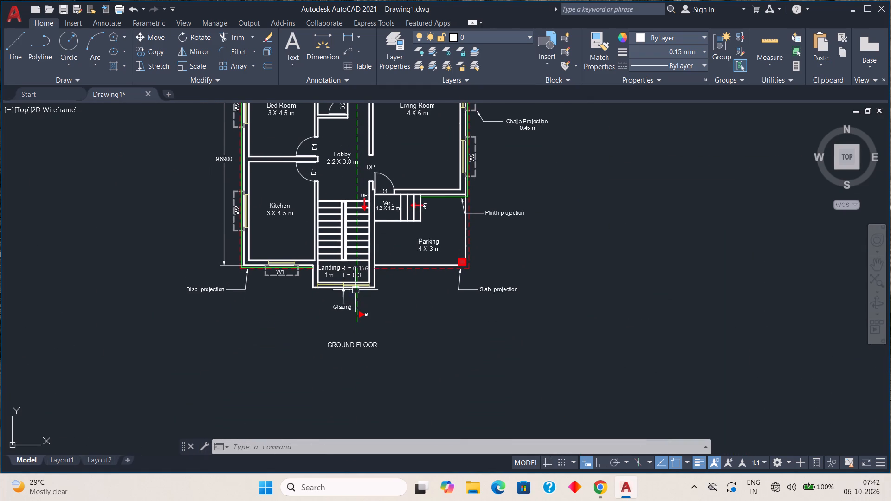
pyautogui.scroll(3, 346, 283)
pyautogui.scroll(-1, 345, 281)
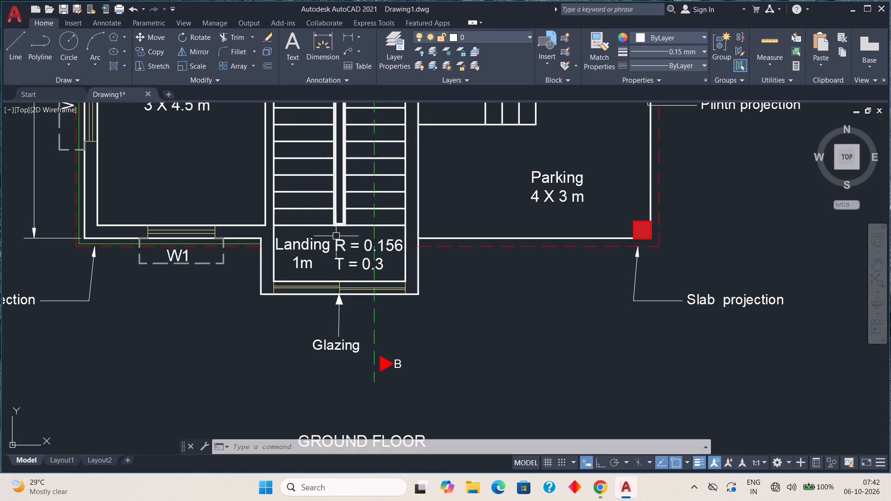
pyautogui.moveTo(332, 257); pyautogui.dragTo(326, 303, button='middle')
pyautogui.scroll(-1, 329, 234)
pyautogui.moveTo(333, 223); pyautogui.dragTo(324, 299, button='middle')
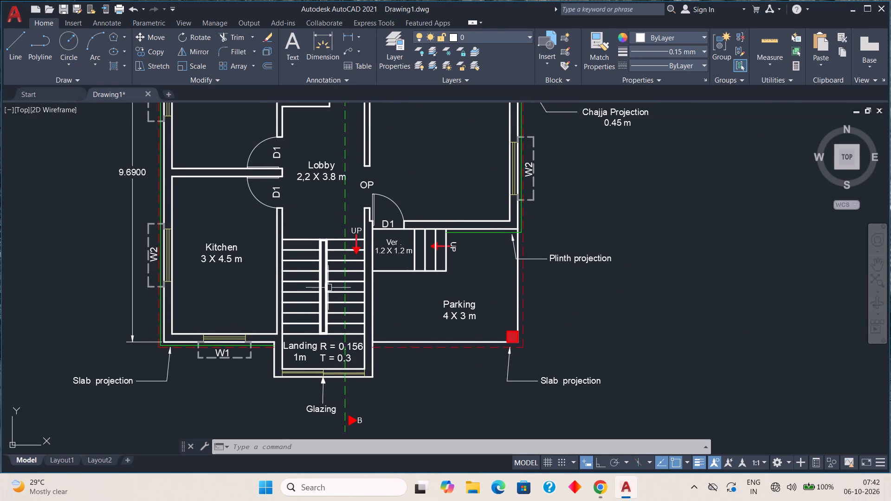
pyautogui.moveTo(338, 222); pyautogui.dragTo(334, 272, button='middle')
pyautogui.moveTo(319, 242); pyautogui.dragTo(324, 296, button='middle')
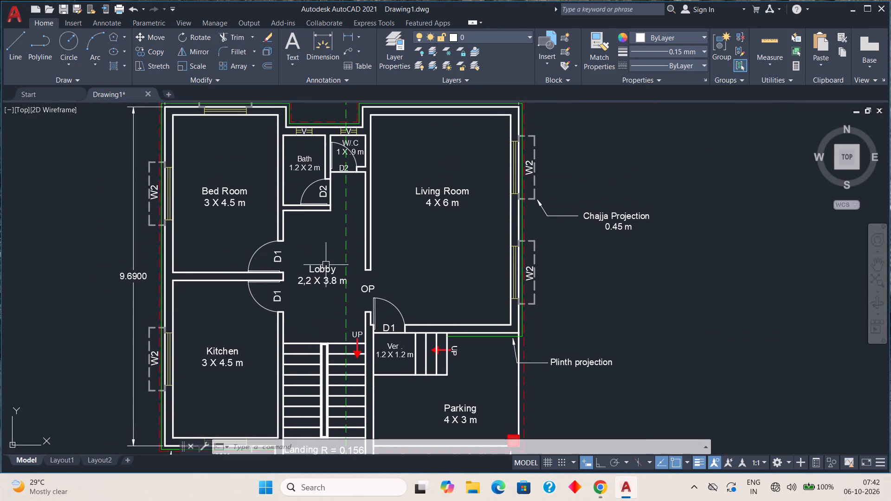
pyautogui.moveTo(326, 270); pyautogui.dragTo(416, 302, button='middle')
pyautogui.moveTo(401, 283); pyautogui.dragTo(400, 289, button='middle')
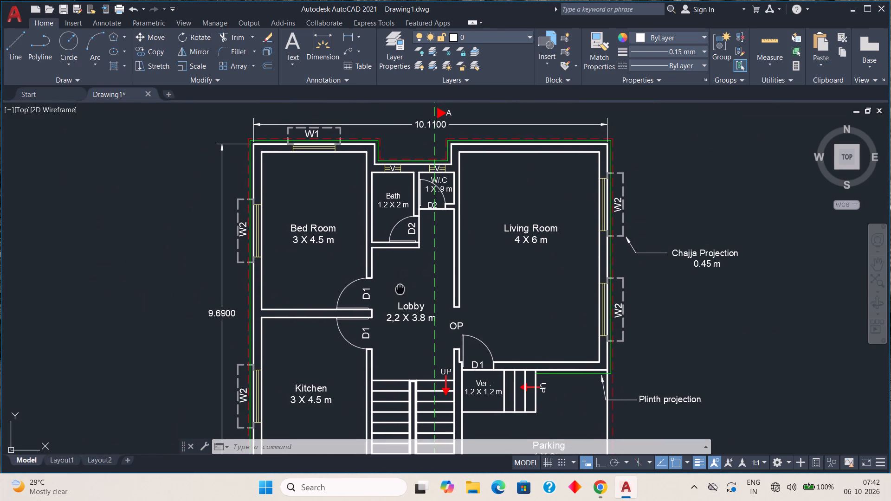
pyautogui.moveTo(400, 289); pyautogui.dragTo(399, 294, button='middle')
pyautogui.moveTo(398, 228); pyautogui.dragTo(389, 273, button='middle')
pyautogui.scroll(2, 296, 171)
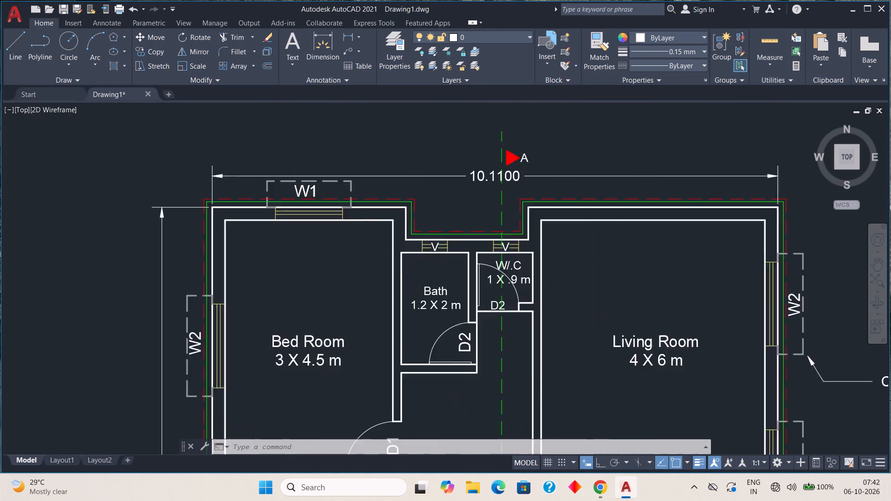
pyautogui.scroll(1, 296, 171)
pyautogui.scroll(-3, 297, 187)
pyautogui.moveTo(335, 251); pyautogui.dragTo(318, 135, button='middle')
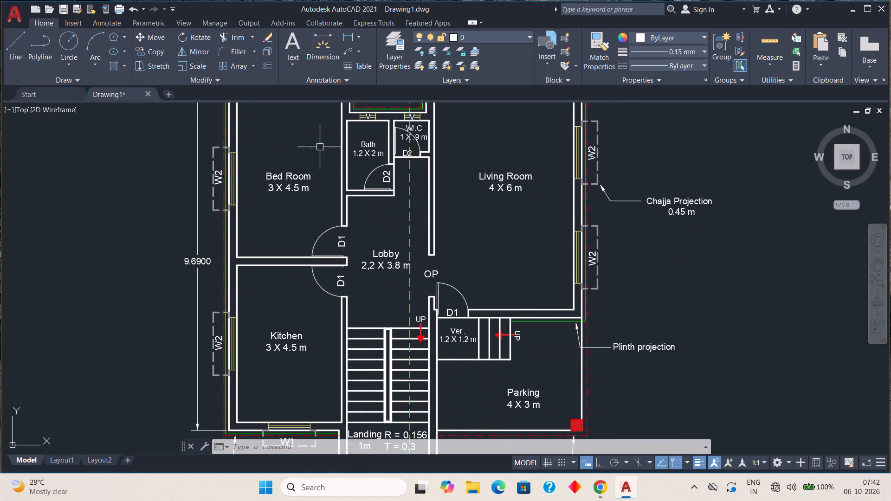
pyautogui.moveTo(346, 305); pyautogui.dragTo(330, 230, button='middle')
pyautogui.moveTo(331, 321); pyautogui.dragTo(312, 250, button='middle')
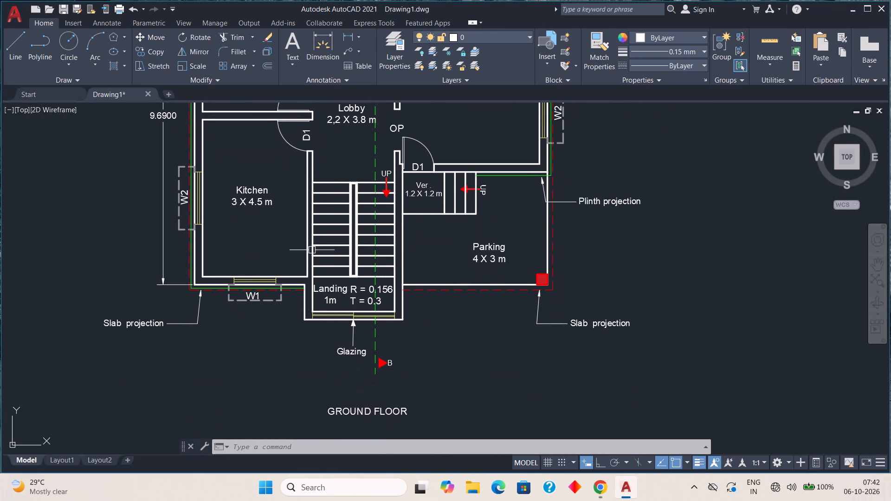
pyautogui.moveTo(385, 183); pyautogui.dragTo(241, 316, button='middle')
pyautogui.moveTo(316, 260); pyautogui.dragTo(307, 327, button='middle')
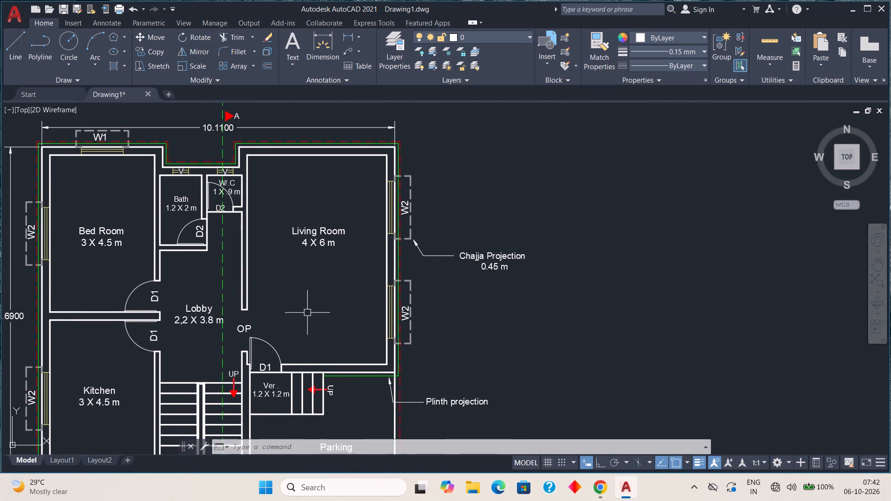
pyautogui.moveTo(318, 297); pyautogui.dragTo(324, 378, button='middle')
pyautogui.moveTo(322, 276); pyautogui.dragTo(363, 212, button='middle')
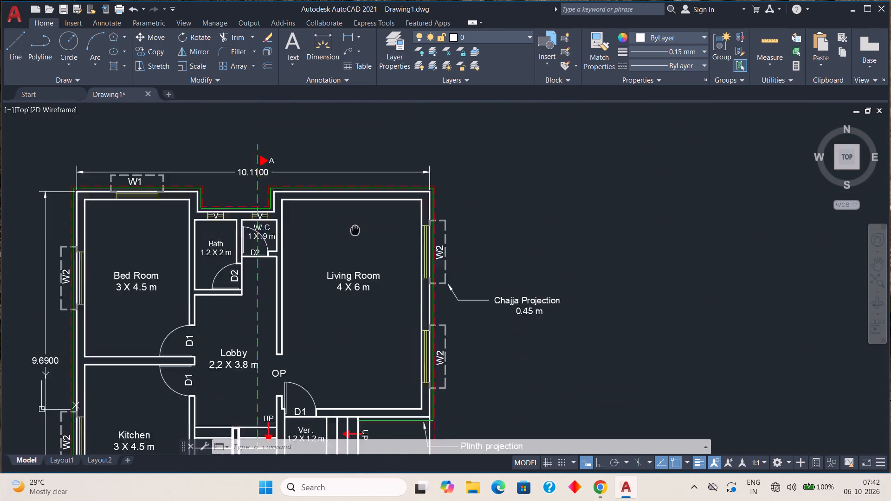
pyautogui.moveTo(363, 212); pyautogui.dragTo(374, 193, button='middle')
pyautogui.moveTo(344, 184); pyautogui.dragTo(325, 266, button='middle')
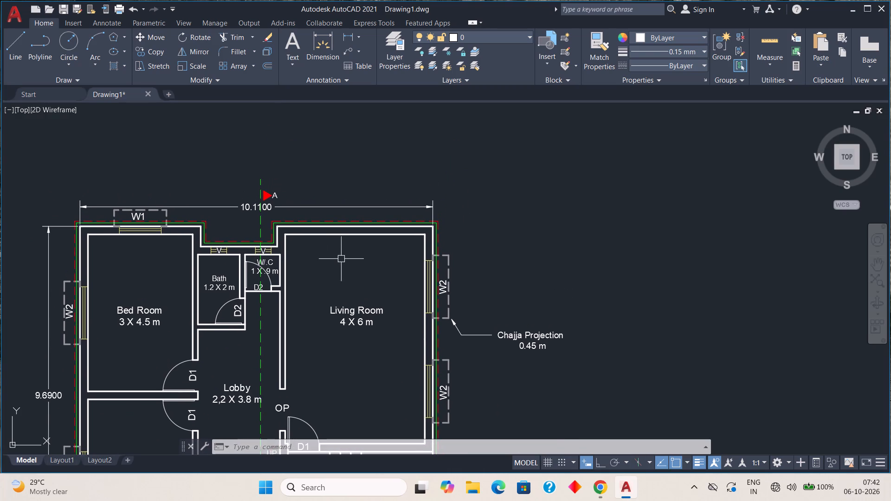
pyautogui.moveTo(340, 283); pyautogui.dragTo(346, 223, button='middle')
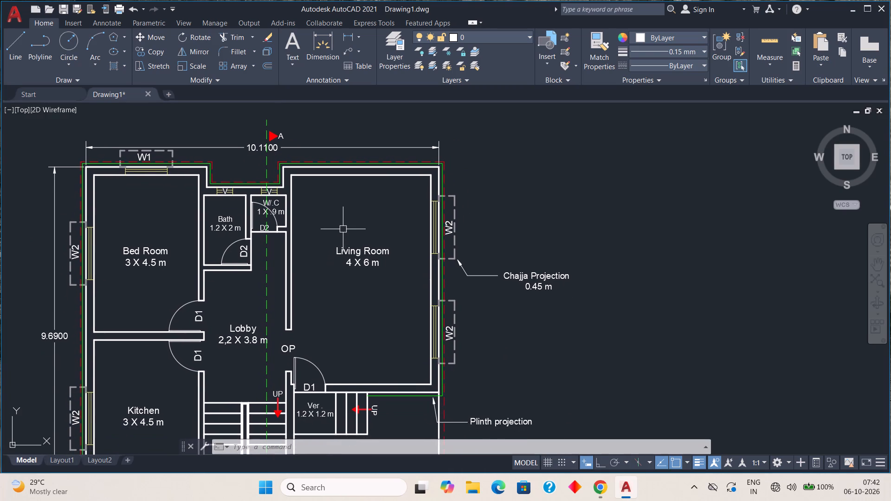
pyautogui.moveTo(349, 293); pyautogui.dragTo(350, 221, button='middle')
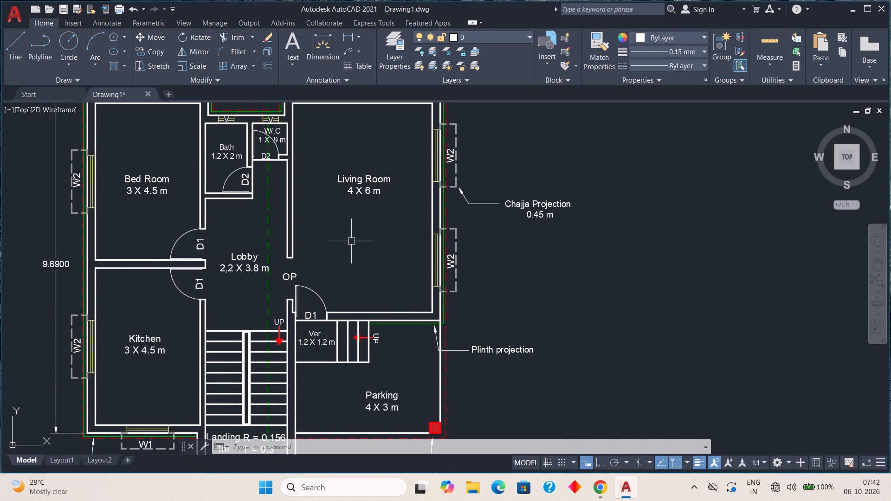
pyautogui.moveTo(351, 217); pyautogui.dragTo(354, 136, button='middle')
pyautogui.moveTo(382, 292); pyautogui.dragTo(378, 250, button='middle')
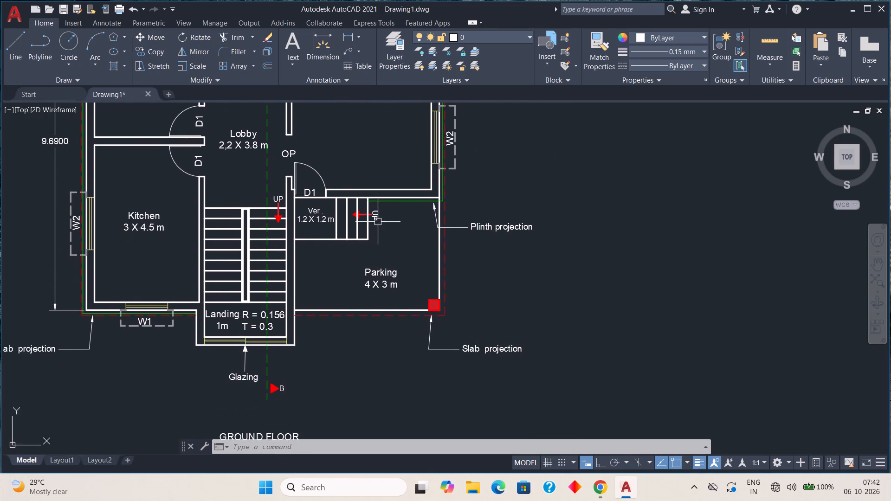
pyautogui.scroll(4, 378, 218)
pyautogui.scroll(-4, 377, 216)
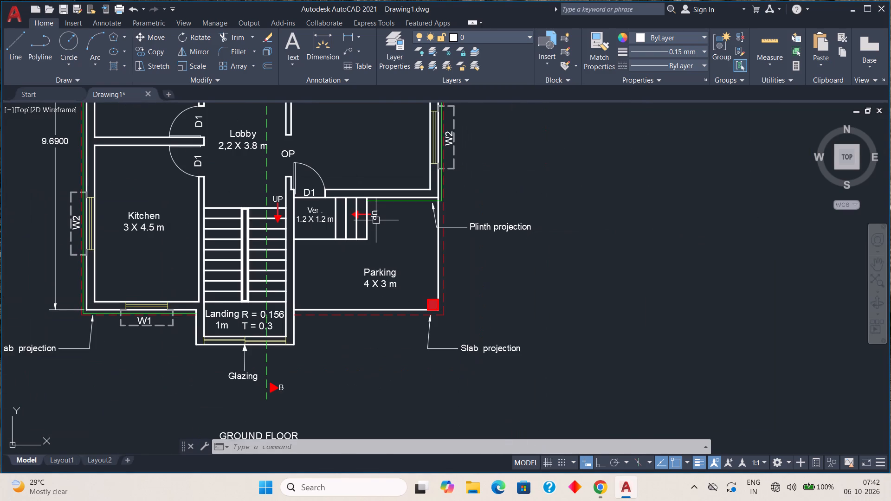
pyautogui.scroll(3, 376, 220)
pyautogui.scroll(-3, 369, 210)
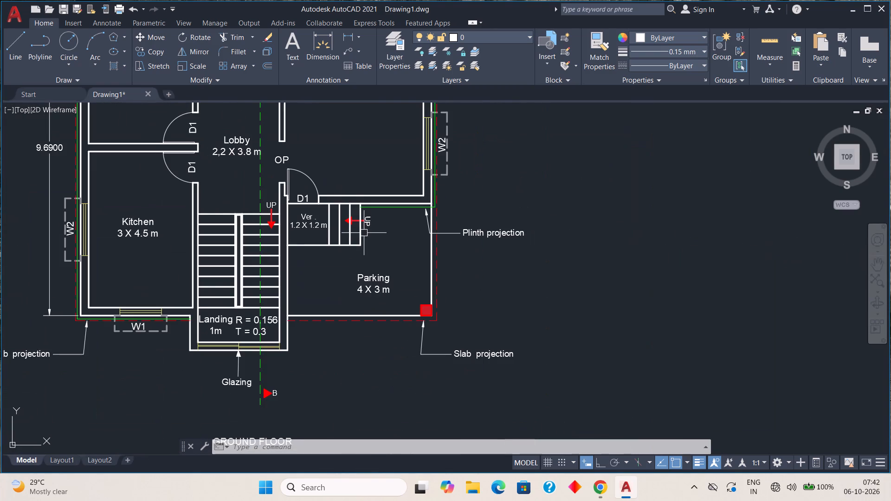
pyautogui.moveTo(364, 224); pyautogui.dragTo(373, 327, button='middle')
pyautogui.scroll(-1, 362, 258)
pyautogui.moveTo(363, 252); pyautogui.dragTo(372, 257, button='middle')
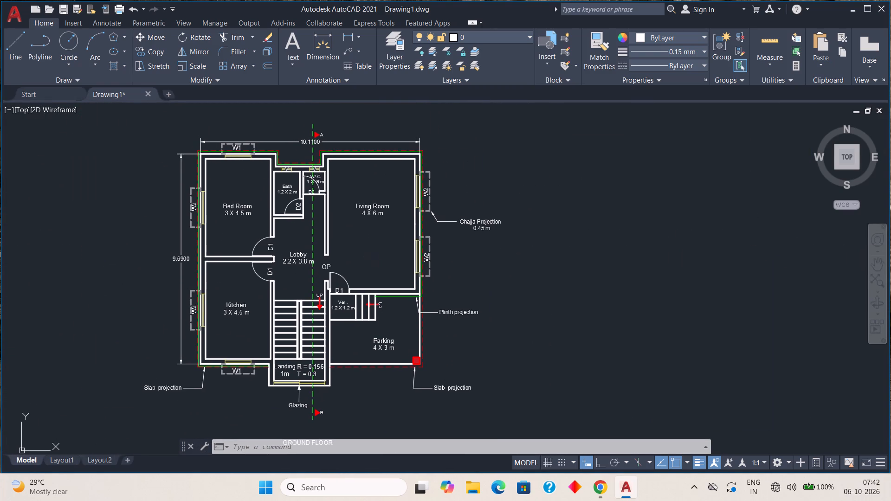
pyautogui.scroll(1, 373, 255)
pyautogui.scroll(-1, 373, 255)
pyautogui.moveTo(373, 255); pyautogui.dragTo(389, 256, button='middle')
pyautogui.scroll(1, 389, 255)
pyautogui.scroll(-1, 389, 254)
pyautogui.moveTo(389, 254); pyautogui.dragTo(398, 257, button='middle')
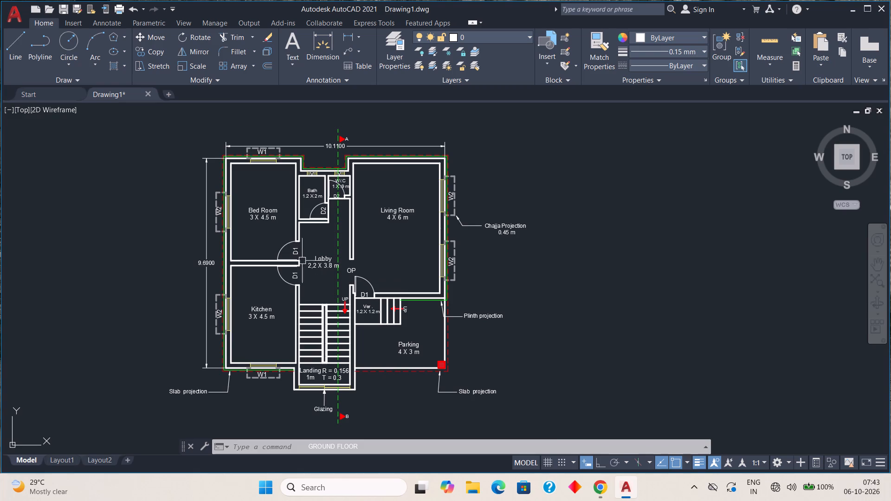
# Set the colour of the dashed slab projection outline around the plan to Magenta.
pyautogui.scroll(5, 220, 255)
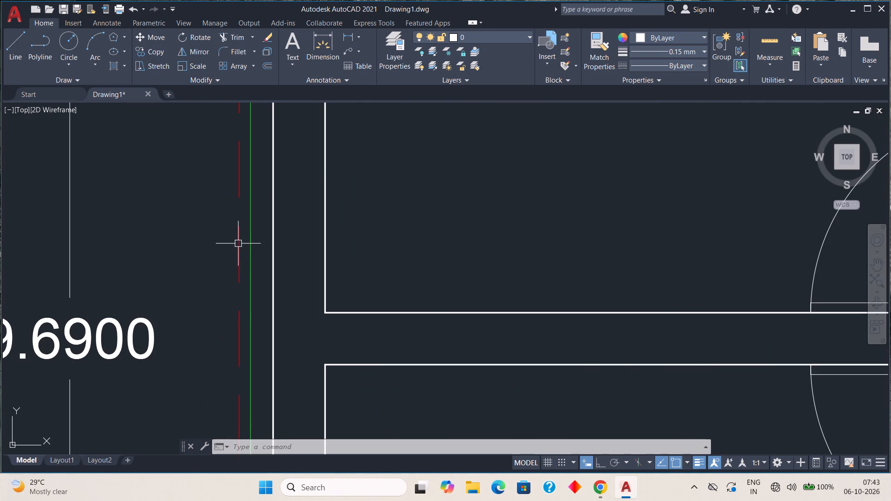
pyautogui.click(240, 239)
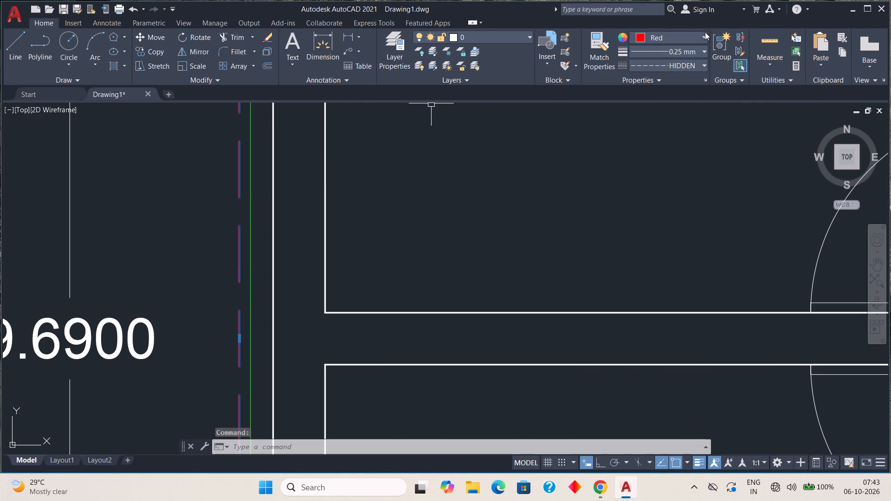
pyautogui.click(704, 34)
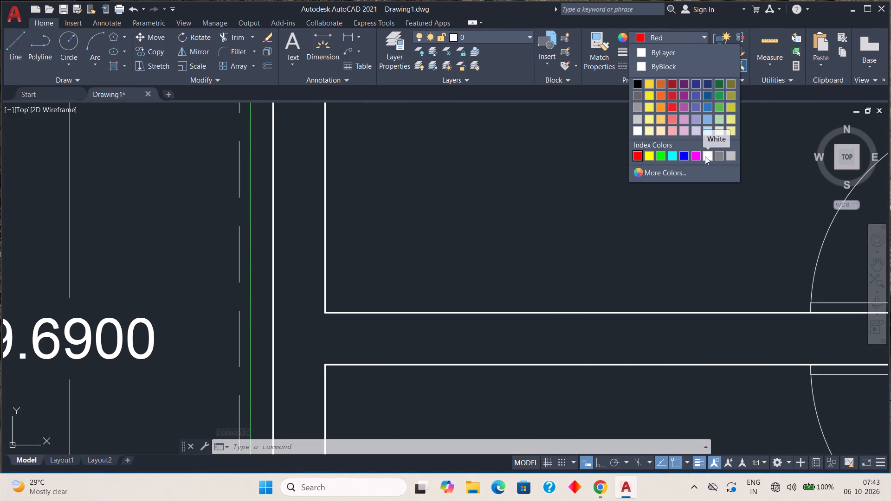
pyautogui.click(699, 158)
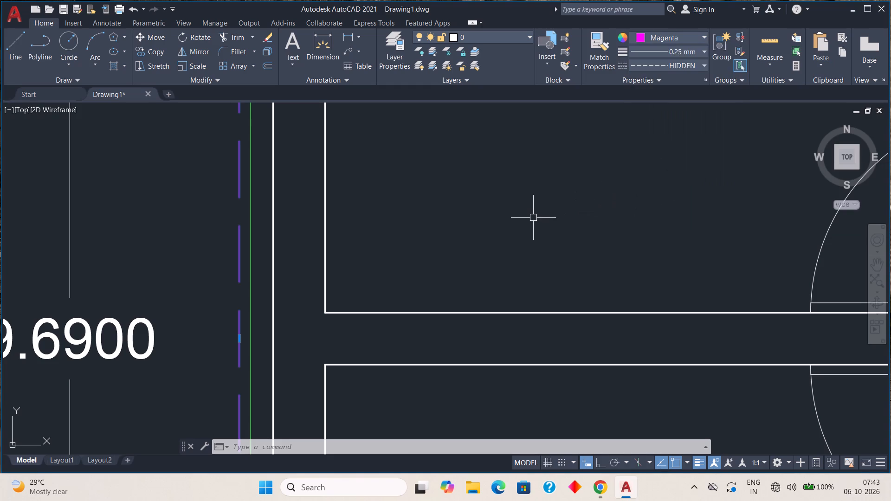
pyautogui.press('Escape')
# Set the colour of the solid green plinth projection outline around the plan to Red.
pyautogui.scroll(-5, 534, 216)
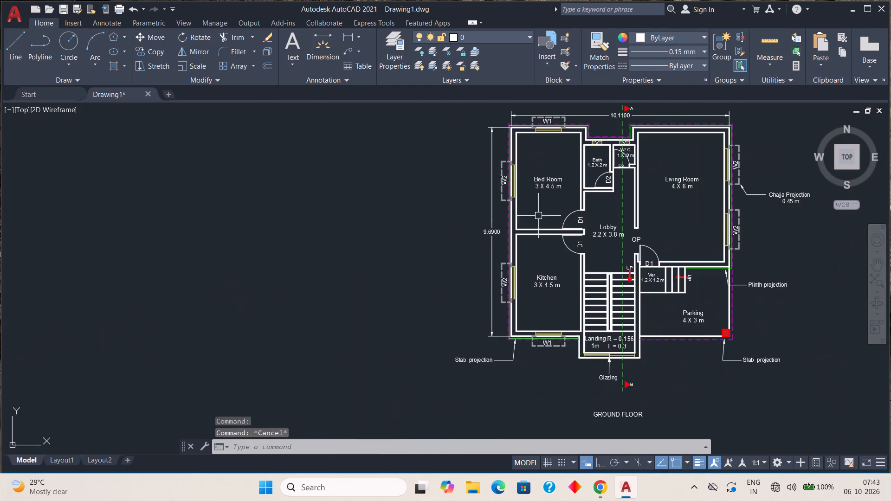
pyautogui.moveTo(537, 182); pyautogui.dragTo(488, 241, button='middle')
pyautogui.scroll(3, 497, 208)
pyautogui.scroll(-1, 503, 174)
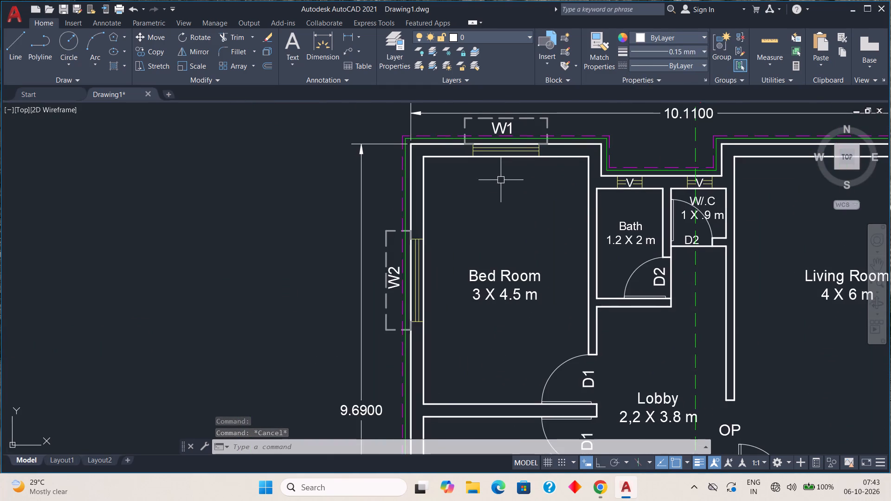
pyautogui.moveTo(495, 195); pyautogui.dragTo(448, 245, button='middle')
pyautogui.scroll(1, 436, 211)
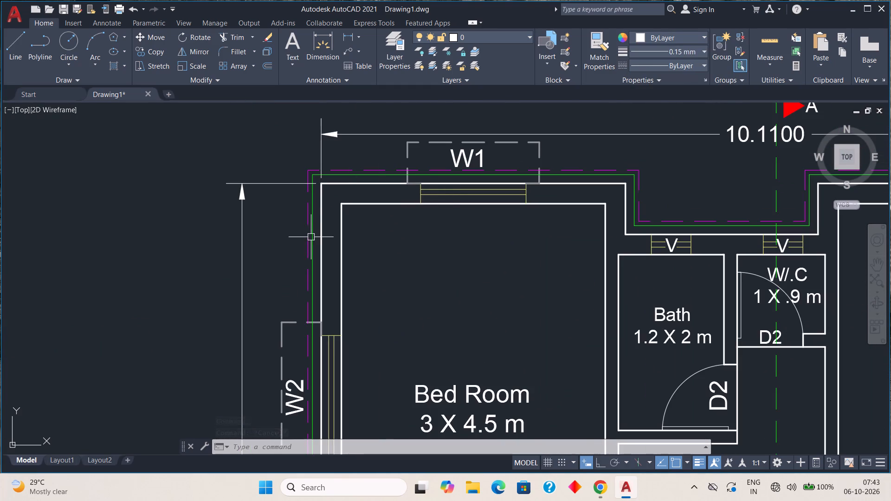
pyautogui.scroll(2, 311, 237)
pyautogui.click(315, 226)
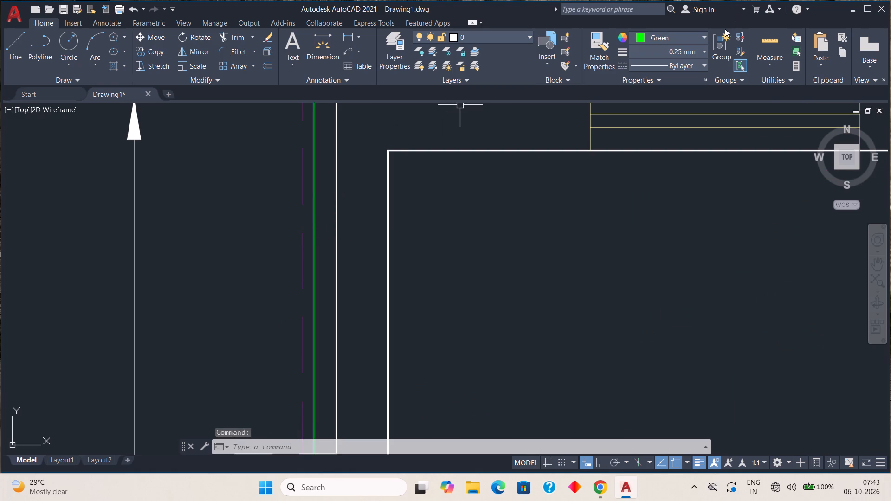
pyautogui.click(704, 37)
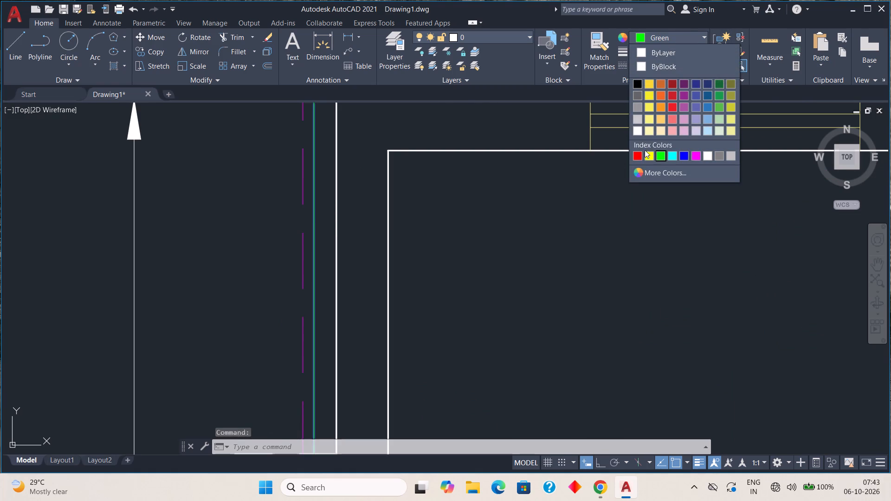
pyautogui.click(640, 154)
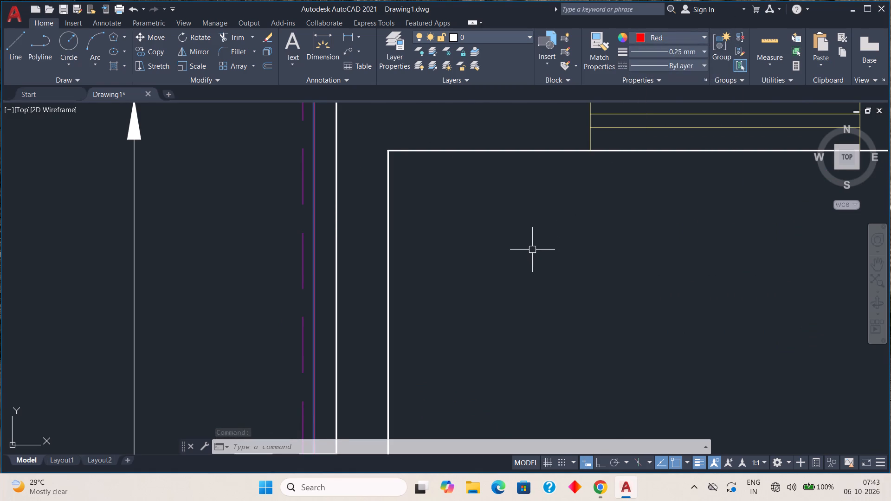
pyautogui.press('Escape')
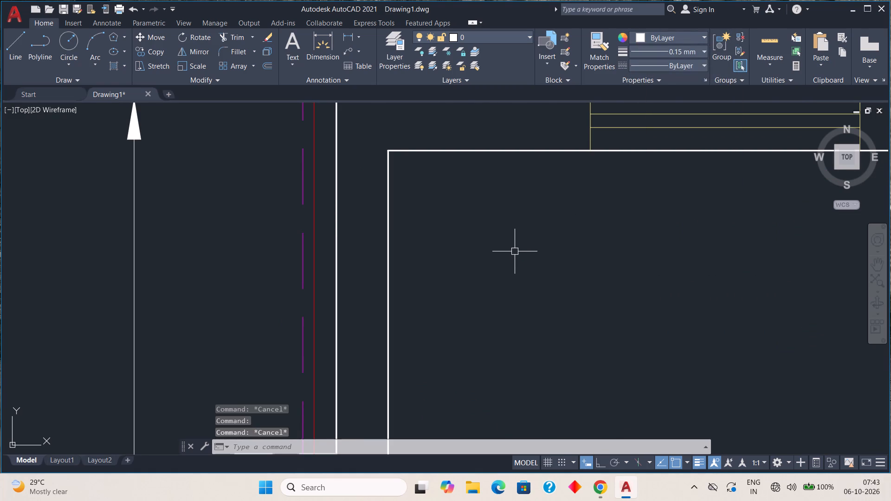
# Set the colour of the dashed magenta slab projection outline around the plan to Green.
pyautogui.scroll(-4, 519, 247)
pyautogui.moveTo(571, 237); pyautogui.dragTo(355, 203, button='middle')
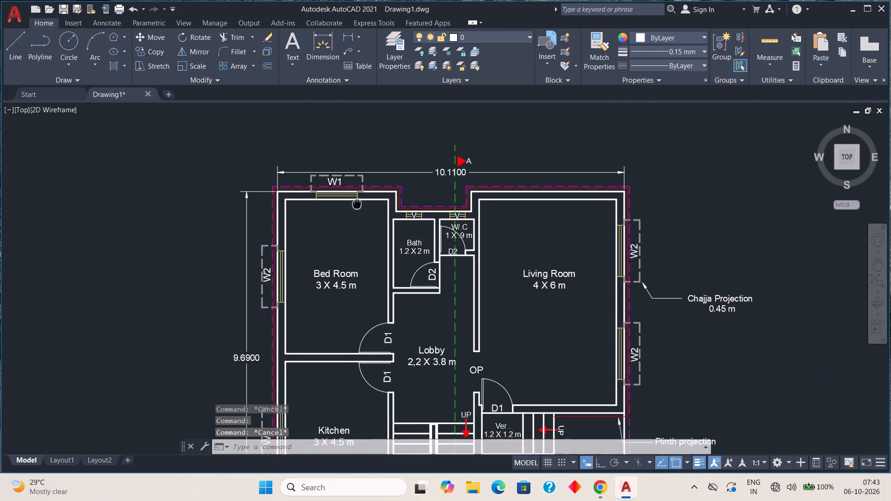
pyautogui.moveTo(355, 203); pyautogui.dragTo(351, 202, button='middle')
pyautogui.scroll(-1, 383, 218)
pyautogui.moveTo(395, 285); pyautogui.dragTo(380, 215, button='middle')
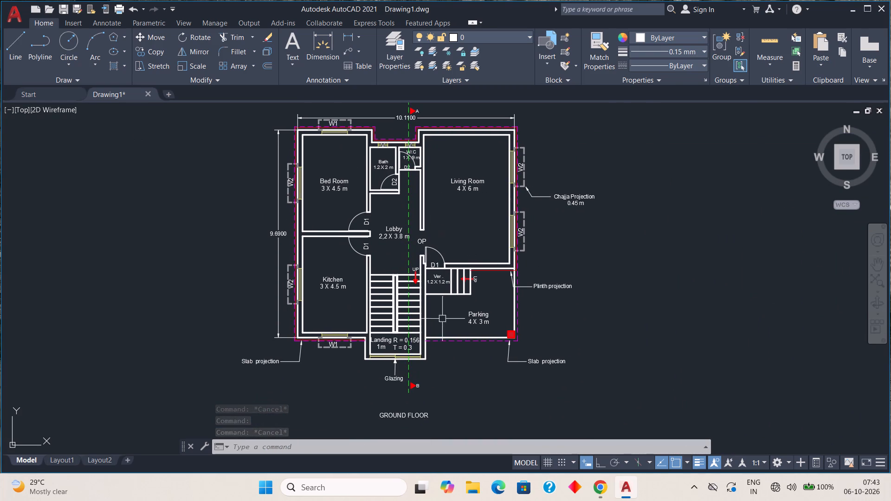
pyautogui.scroll(4, 436, 346)
pyautogui.click(431, 318)
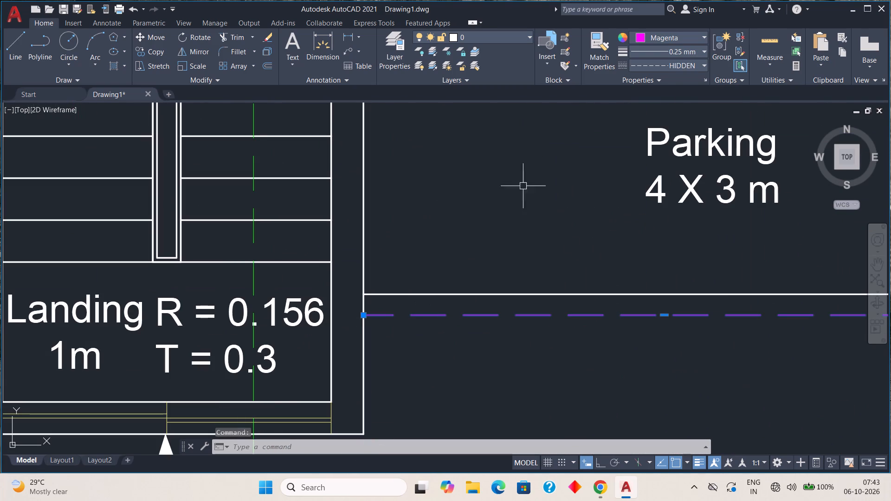
pyautogui.click(704, 33)
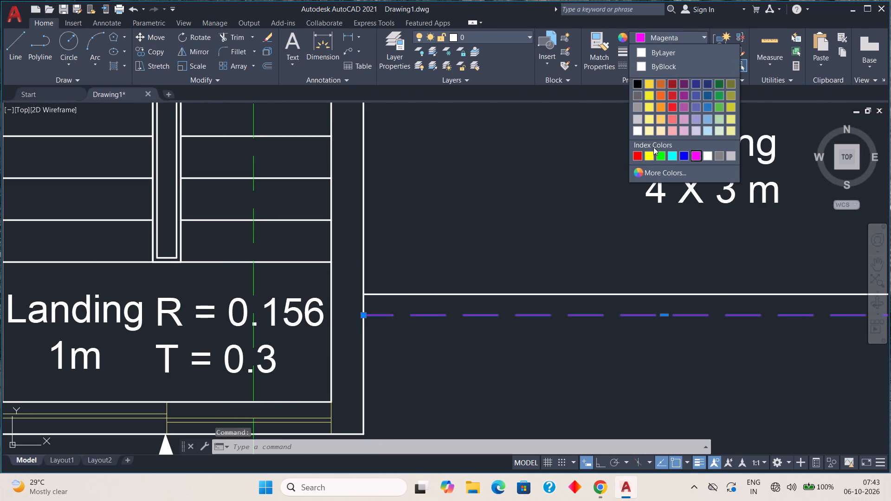
pyautogui.click(662, 158)
pyautogui.press('Escape')
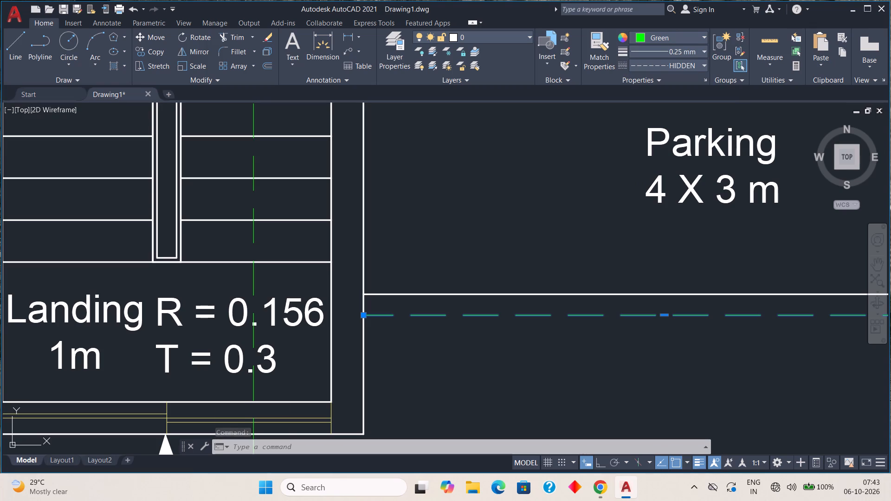
# Copy the W.C door D2 into the empty space beside the plan, beyond the Bed Room's W2 window.
pyautogui.scroll(-4, 613, 256)
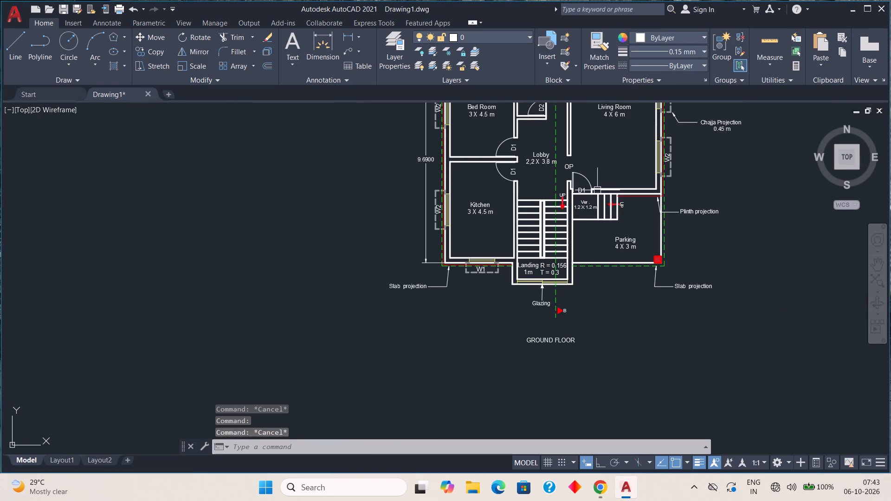
pyautogui.moveTo(592, 197); pyautogui.dragTo(523, 307, button='middle')
pyautogui.scroll(1, 496, 183)
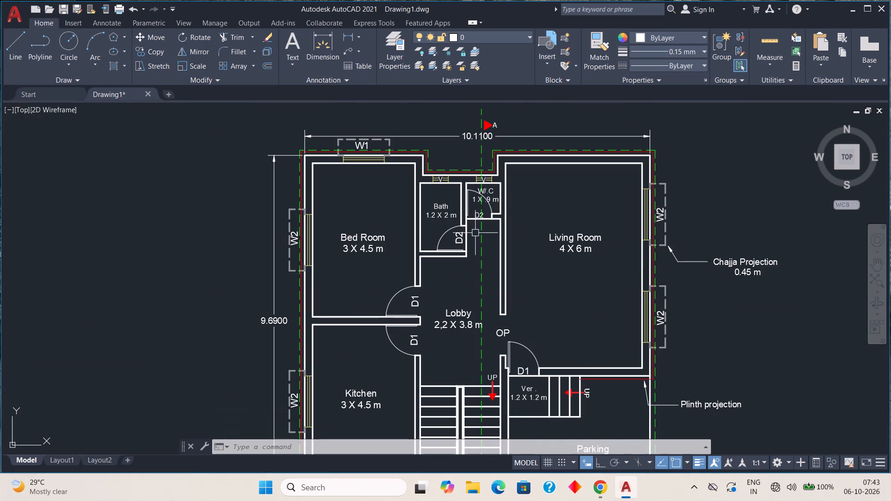
pyautogui.scroll(3, 483, 225)
pyautogui.scroll(-1, 484, 224)
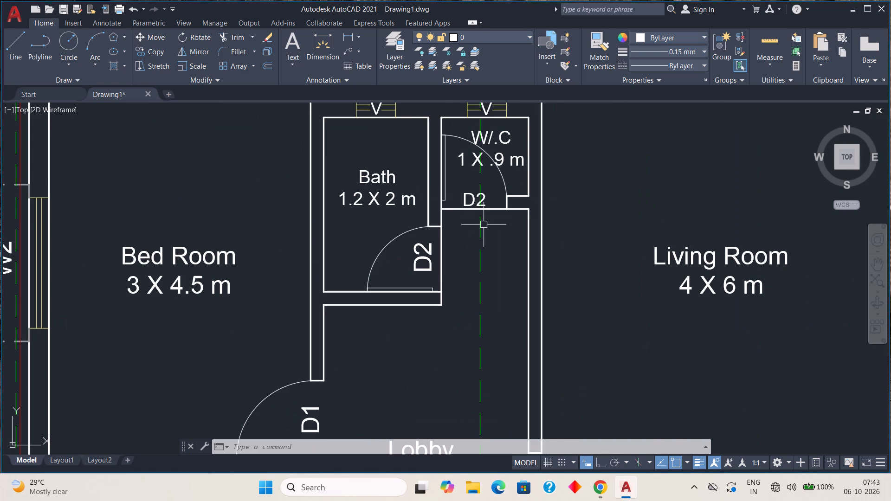
pyautogui.moveTo(460, 234); pyautogui.dragTo(456, 238, button='middle')
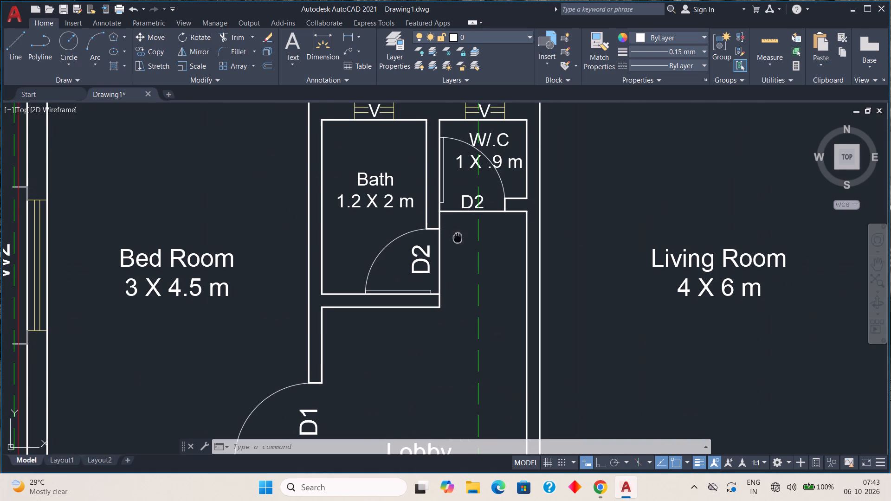
pyautogui.moveTo(456, 238); pyautogui.dragTo(407, 268, button='middle')
pyautogui.scroll(1, 397, 219)
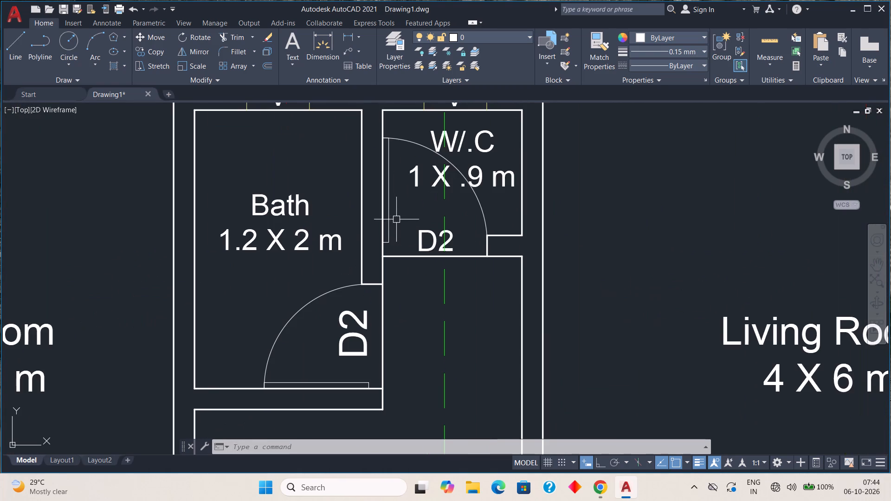
pyautogui.click(389, 224)
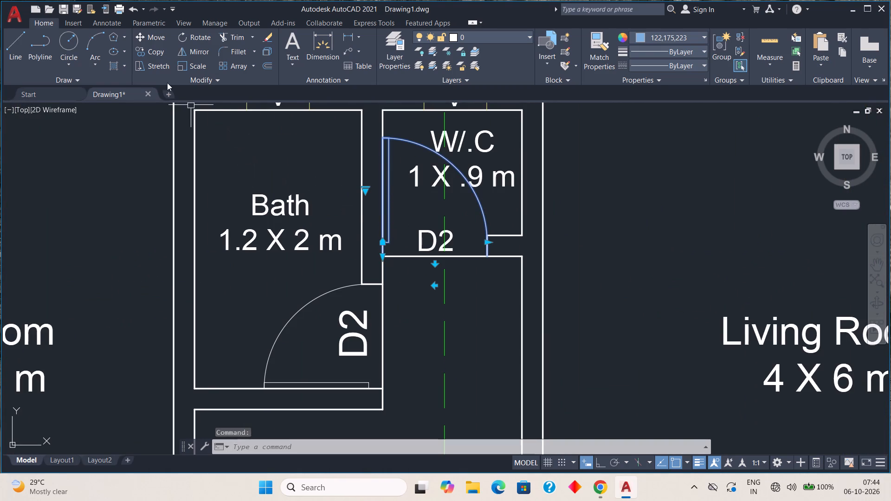
pyautogui.click(138, 51)
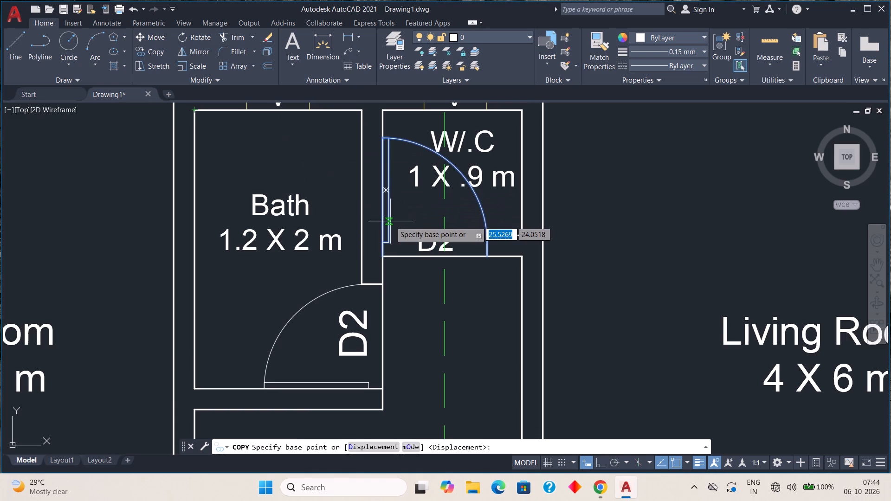
pyautogui.click(390, 221)
pyautogui.scroll(-2, 218, 243)
pyautogui.moveTo(232, 247); pyautogui.dragTo(733, 225, button='middle')
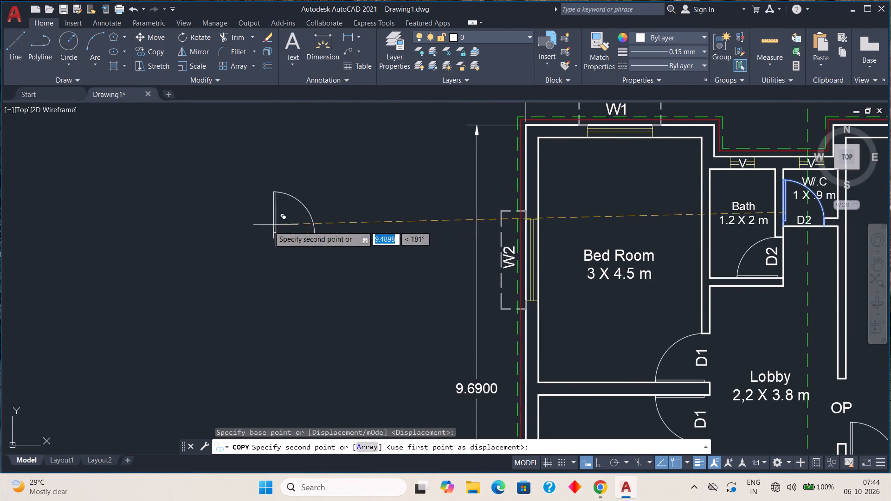
pyautogui.click(217, 231)
pyautogui.press('Escape')
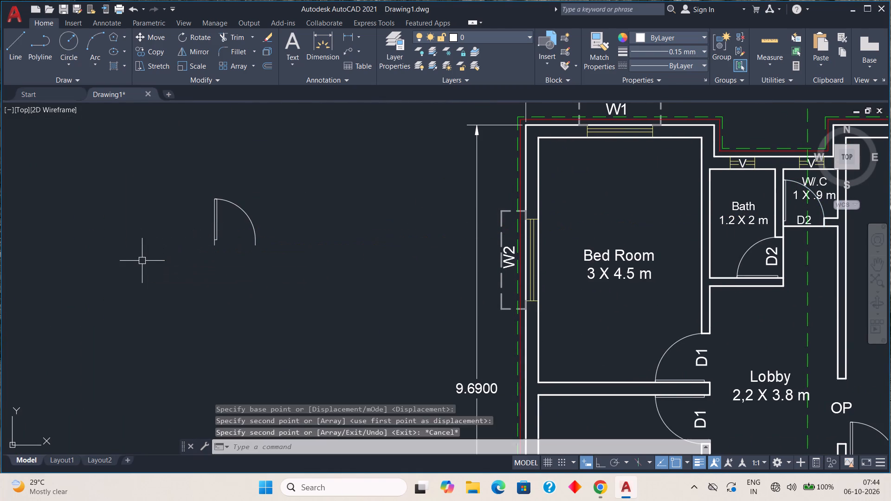
# Draw a narrow upright rectangle about 0.09 by 1.31 beside the copied door as a new door leaf.
pyautogui.scroll(2, 217, 209)
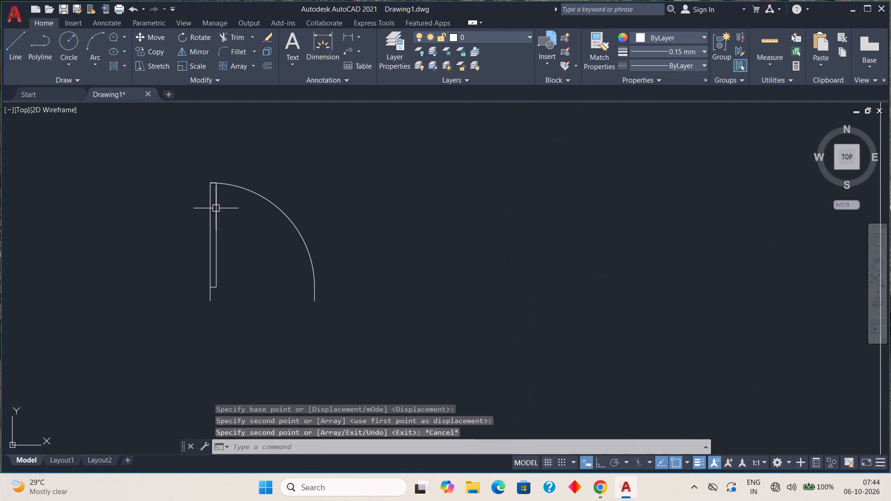
pyautogui.click(127, 32)
pyautogui.click(127, 53)
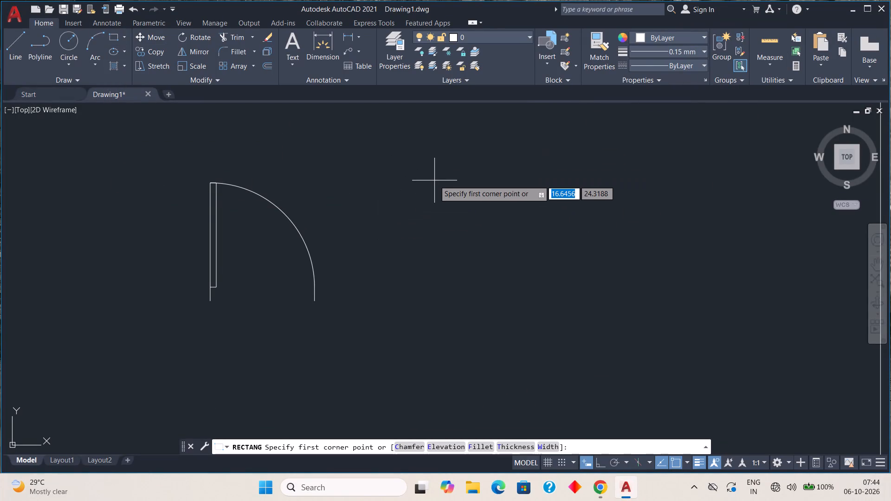
pyautogui.click(469, 177)
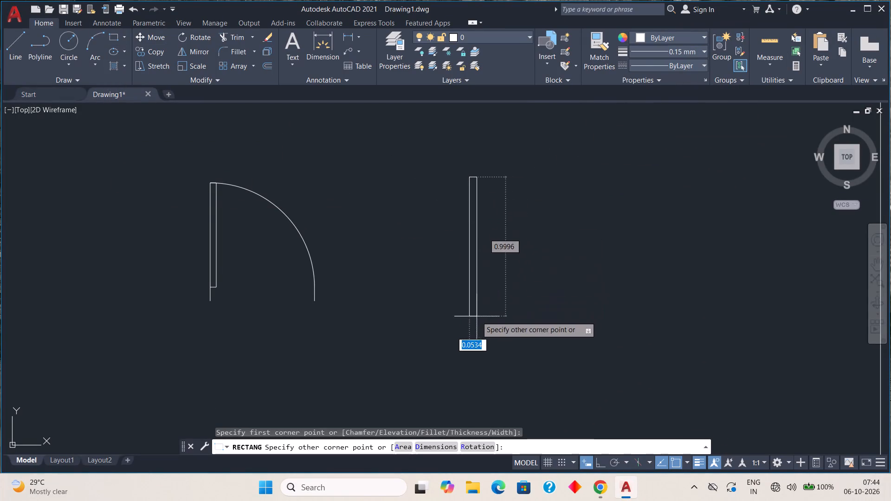
pyautogui.click(483, 360)
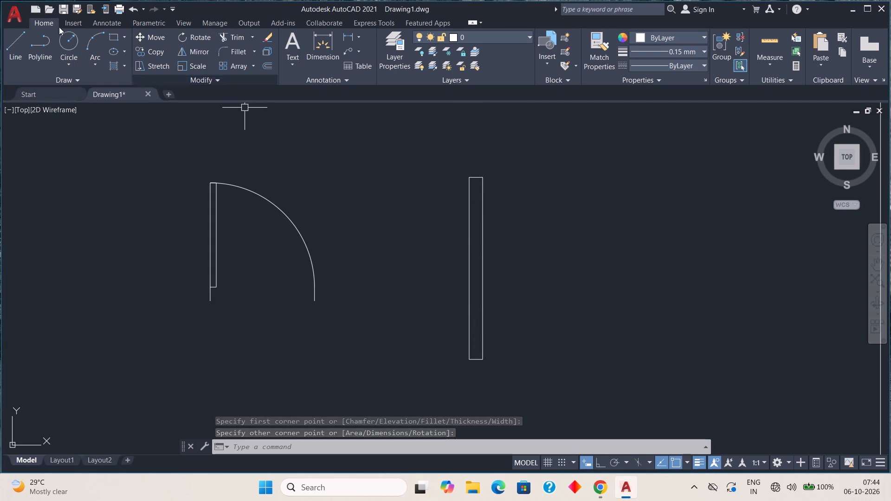
# Draw a horizontal line from the new door leaf's lower right corner, extending away from the copied door.
pyautogui.click(13, 45)
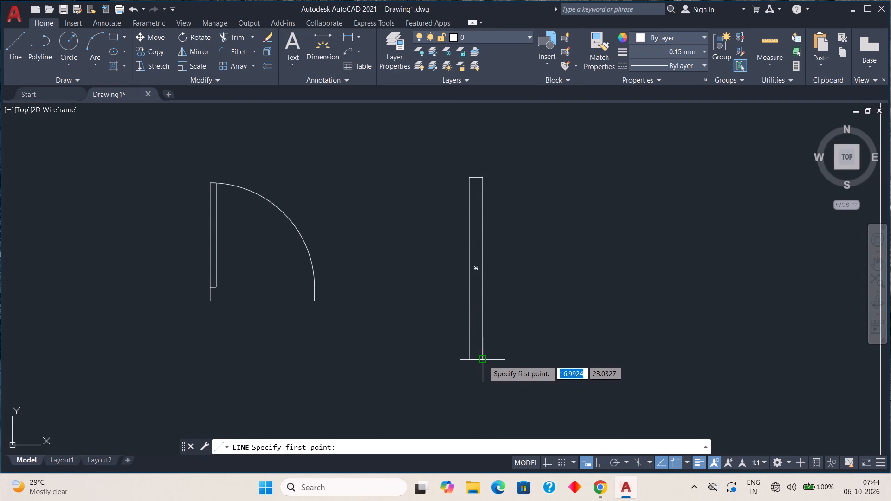
pyautogui.click(485, 360)
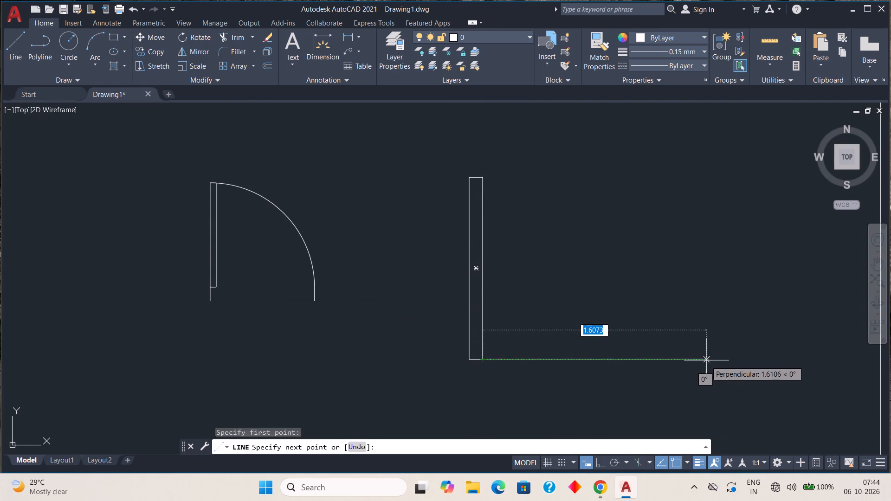
pyautogui.click(647, 360)
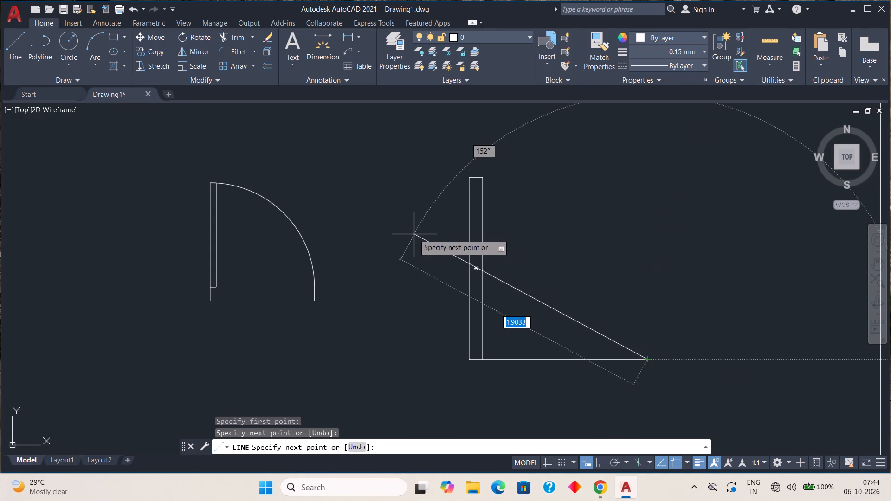
pyautogui.press('Escape')
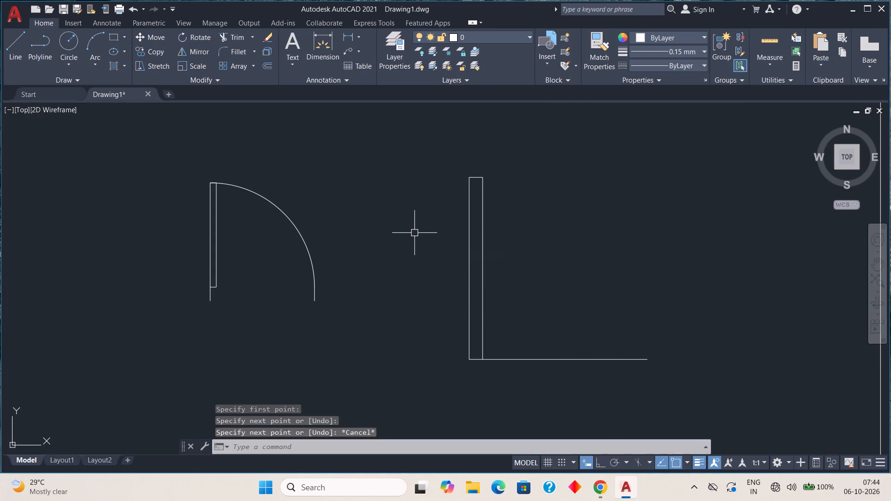
# Draw a three-point arc from the leaf's upper right corner through the base line's free end, ending near the copied door.
pyautogui.click(88, 40)
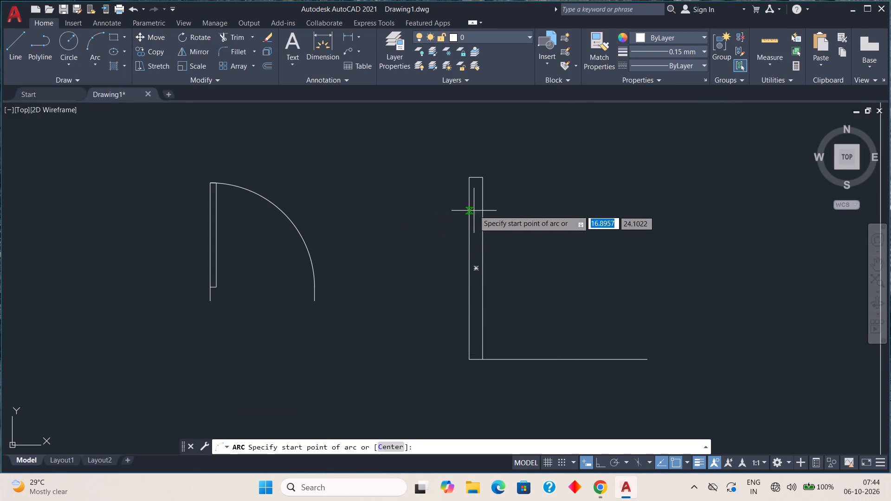
pyautogui.click(484, 179)
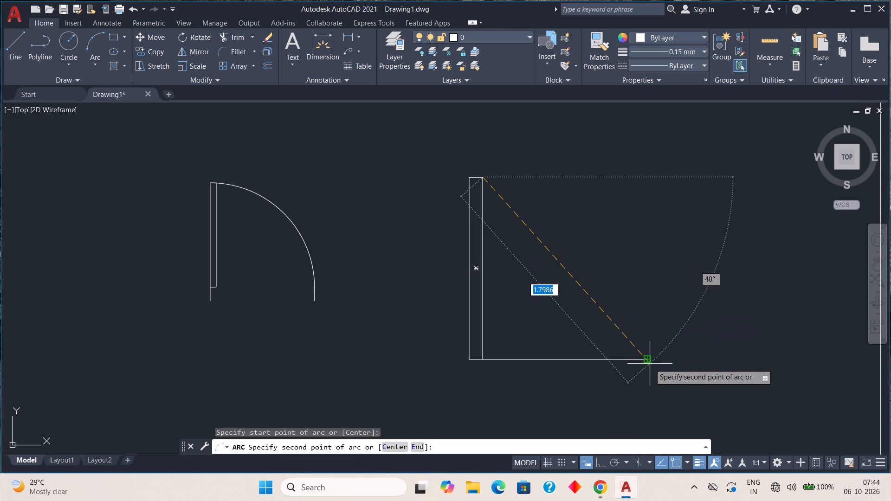
pyautogui.click(650, 364)
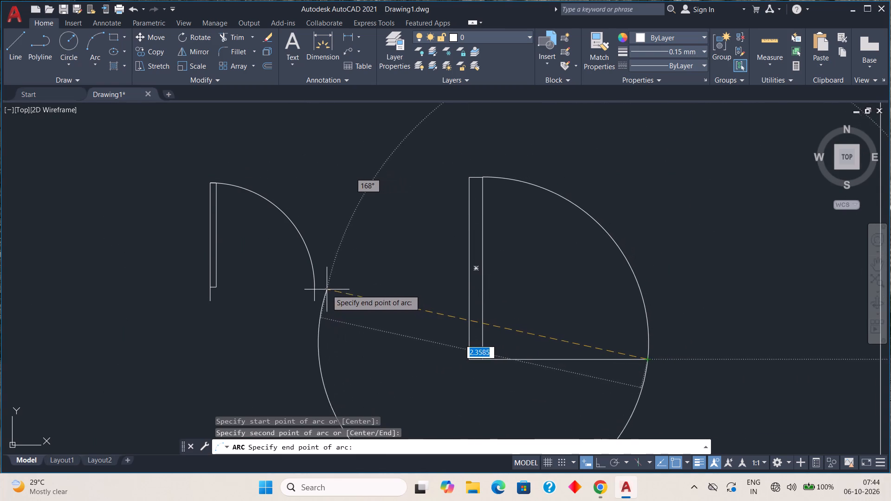
pyautogui.click(293, 279)
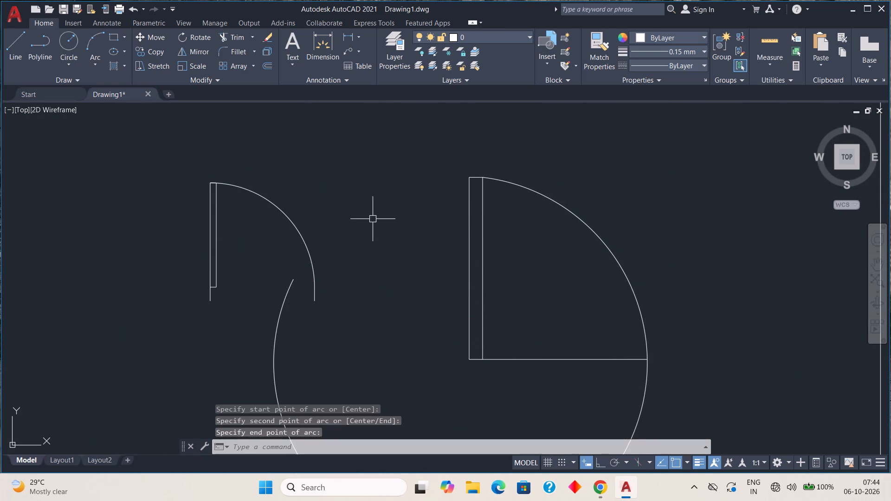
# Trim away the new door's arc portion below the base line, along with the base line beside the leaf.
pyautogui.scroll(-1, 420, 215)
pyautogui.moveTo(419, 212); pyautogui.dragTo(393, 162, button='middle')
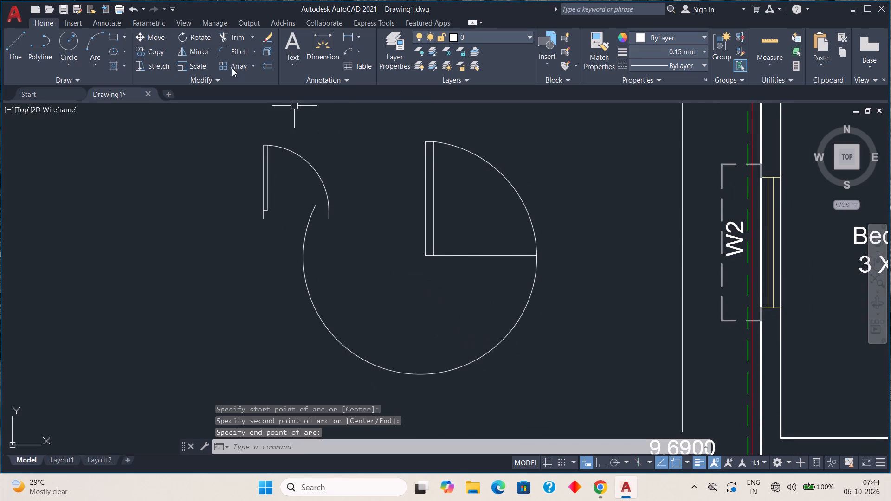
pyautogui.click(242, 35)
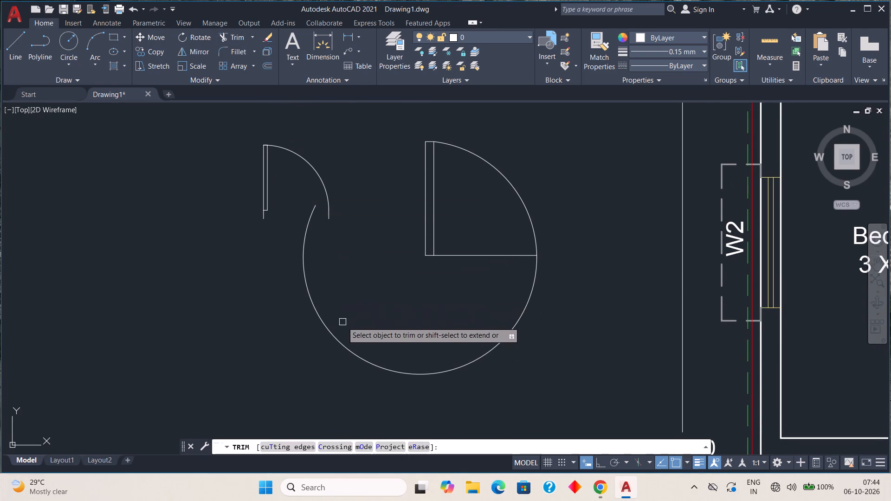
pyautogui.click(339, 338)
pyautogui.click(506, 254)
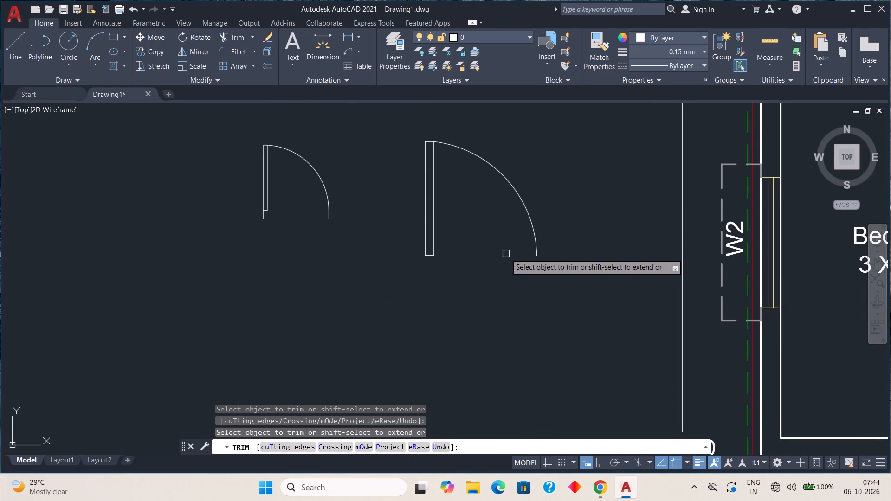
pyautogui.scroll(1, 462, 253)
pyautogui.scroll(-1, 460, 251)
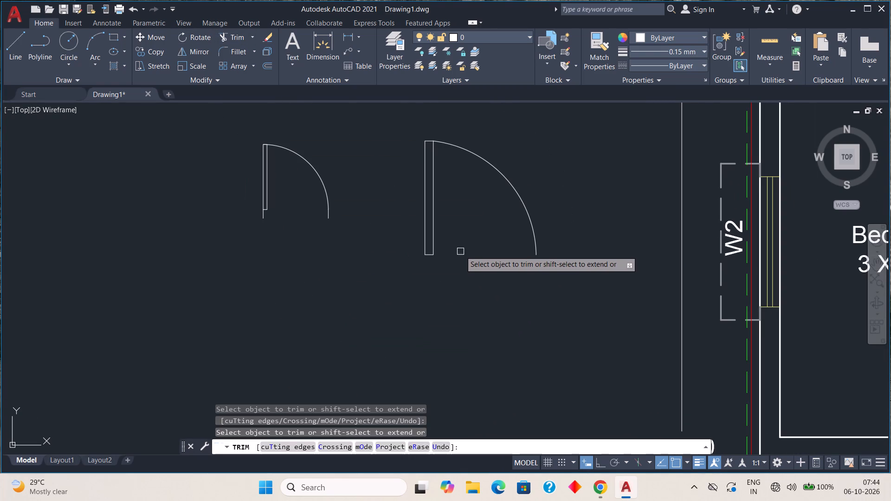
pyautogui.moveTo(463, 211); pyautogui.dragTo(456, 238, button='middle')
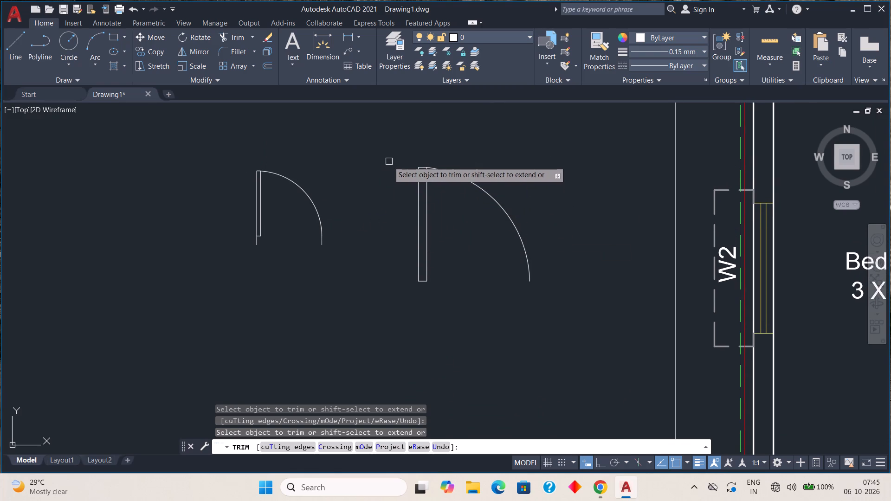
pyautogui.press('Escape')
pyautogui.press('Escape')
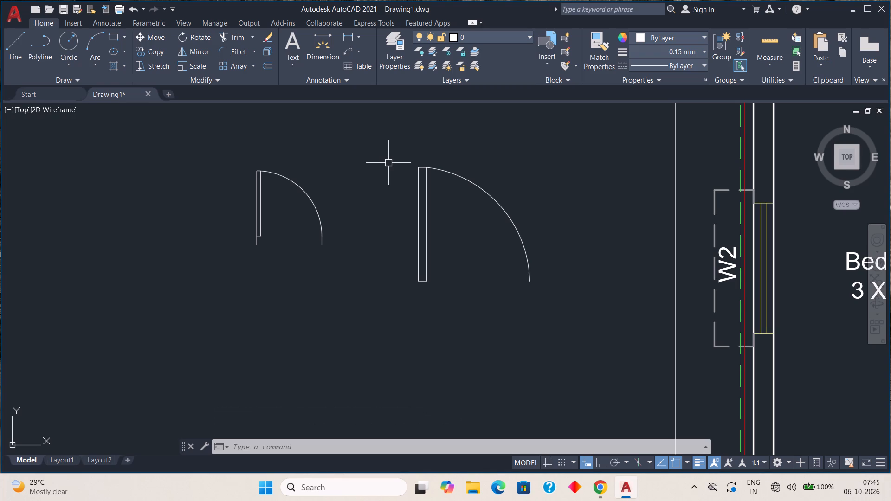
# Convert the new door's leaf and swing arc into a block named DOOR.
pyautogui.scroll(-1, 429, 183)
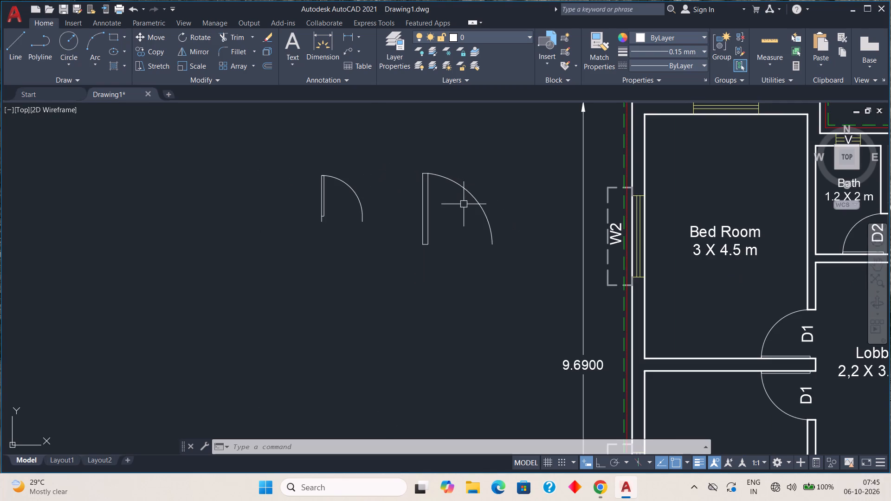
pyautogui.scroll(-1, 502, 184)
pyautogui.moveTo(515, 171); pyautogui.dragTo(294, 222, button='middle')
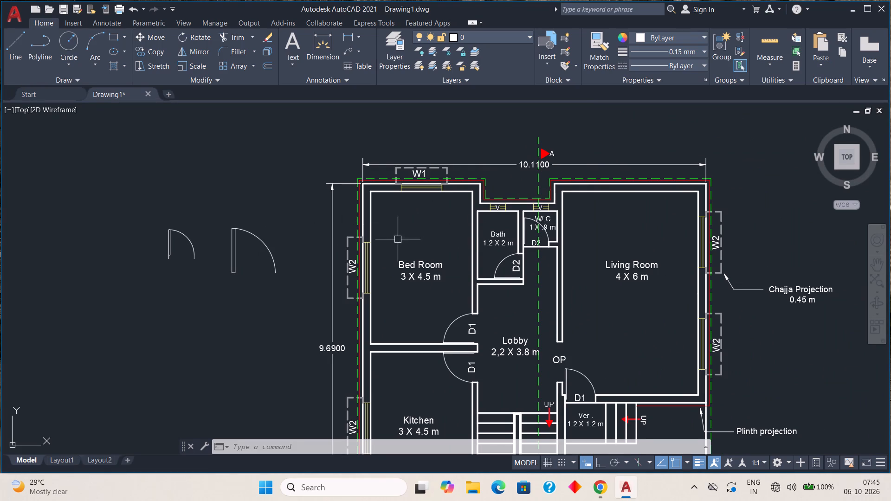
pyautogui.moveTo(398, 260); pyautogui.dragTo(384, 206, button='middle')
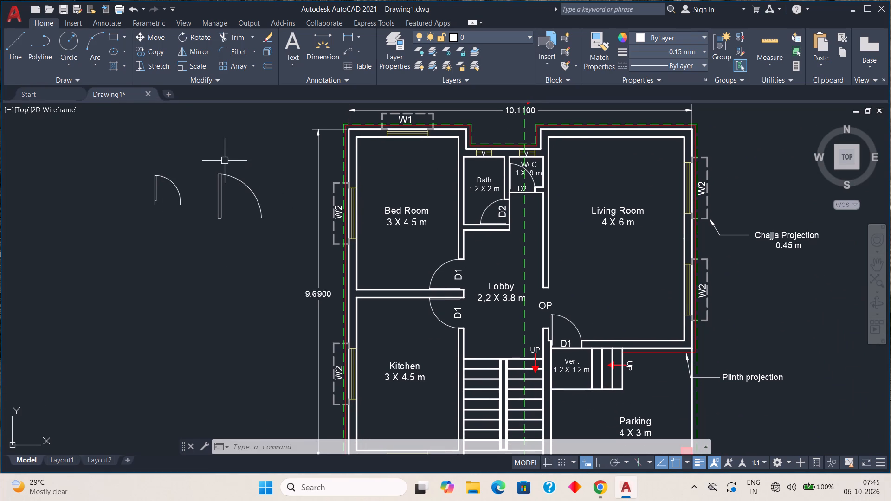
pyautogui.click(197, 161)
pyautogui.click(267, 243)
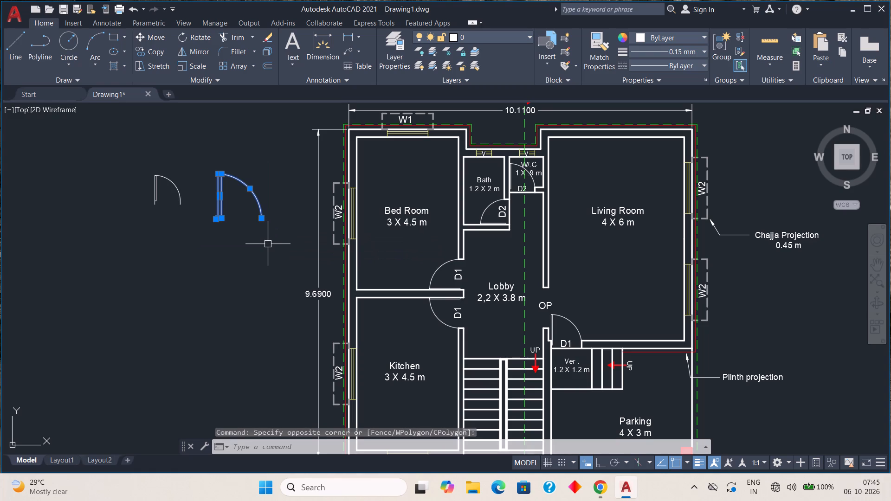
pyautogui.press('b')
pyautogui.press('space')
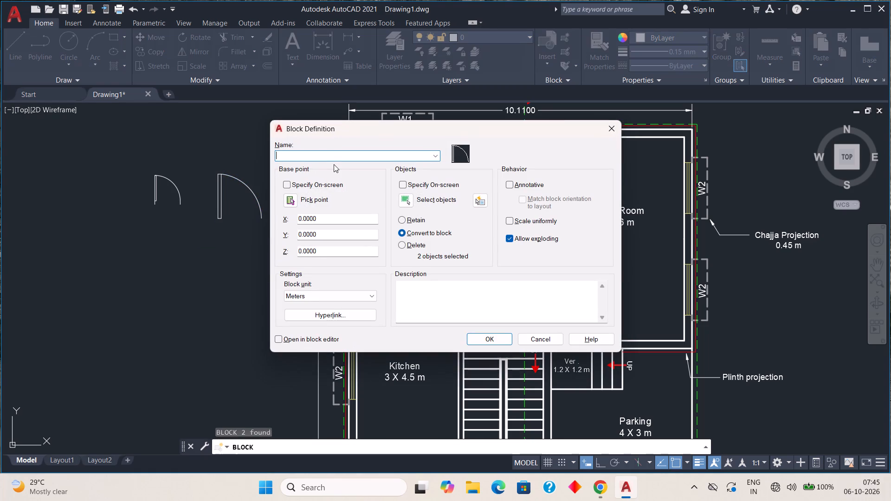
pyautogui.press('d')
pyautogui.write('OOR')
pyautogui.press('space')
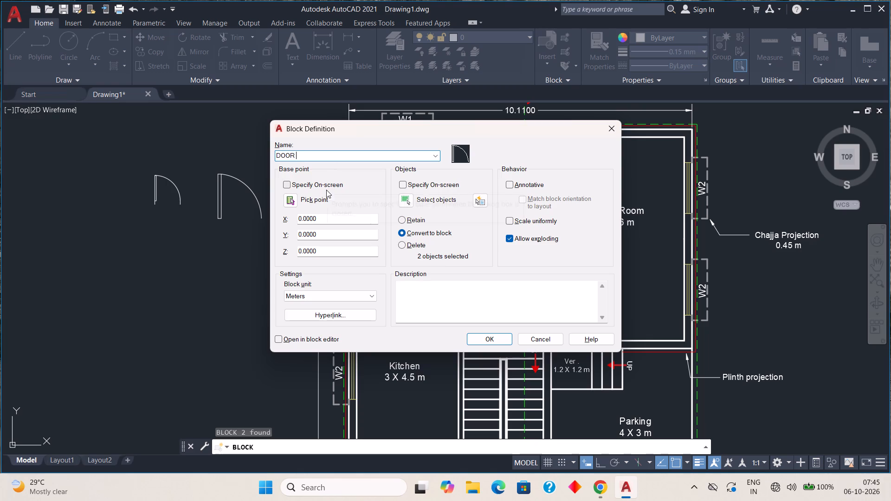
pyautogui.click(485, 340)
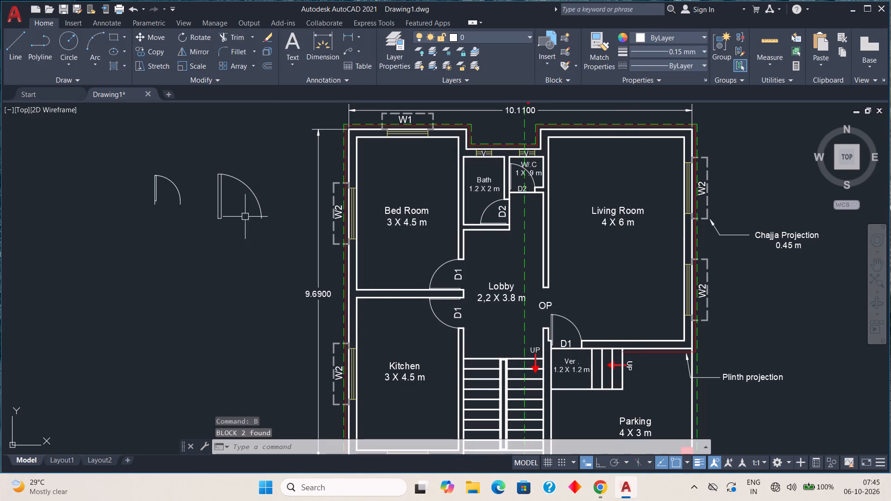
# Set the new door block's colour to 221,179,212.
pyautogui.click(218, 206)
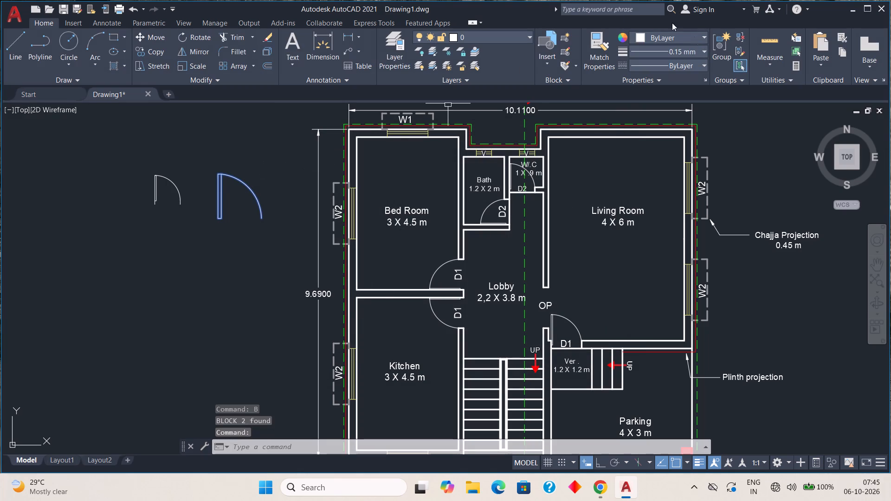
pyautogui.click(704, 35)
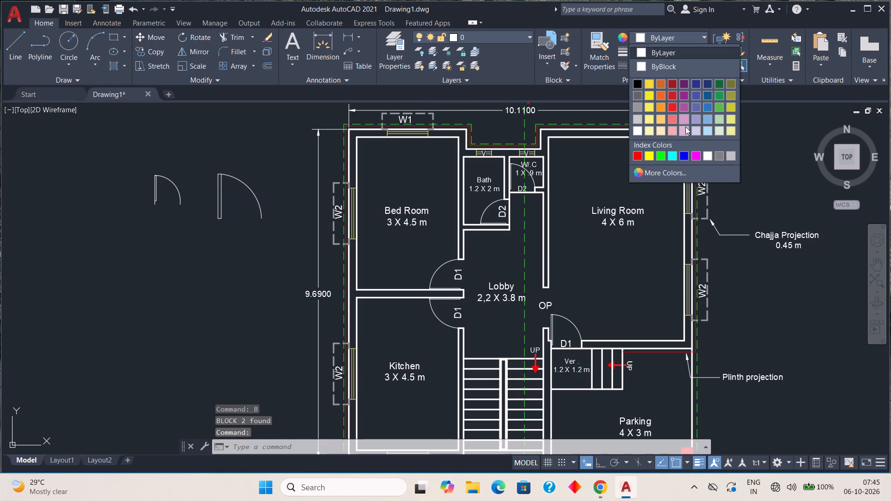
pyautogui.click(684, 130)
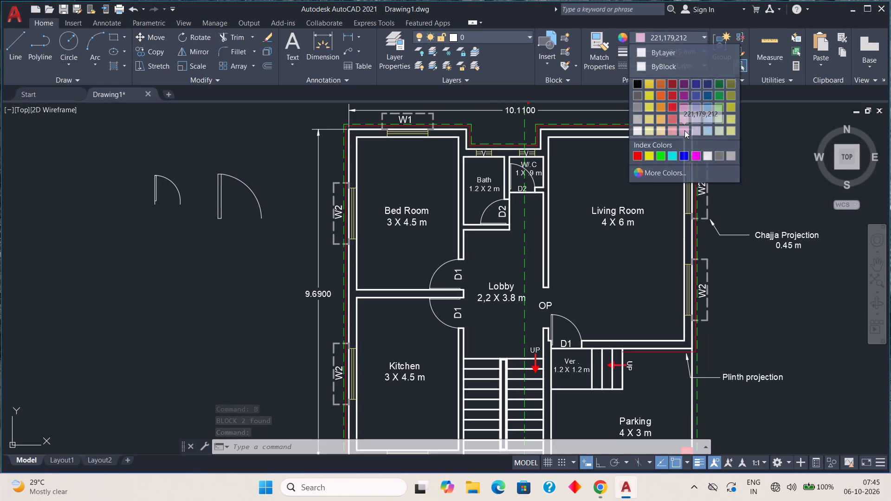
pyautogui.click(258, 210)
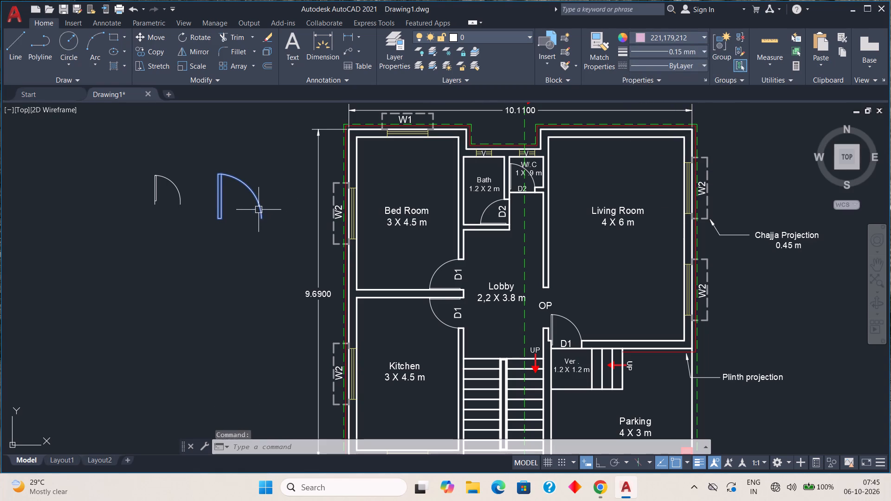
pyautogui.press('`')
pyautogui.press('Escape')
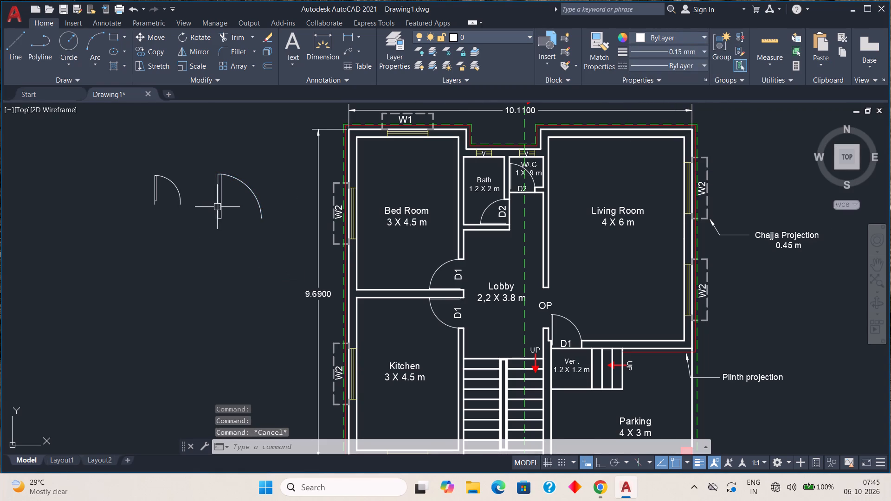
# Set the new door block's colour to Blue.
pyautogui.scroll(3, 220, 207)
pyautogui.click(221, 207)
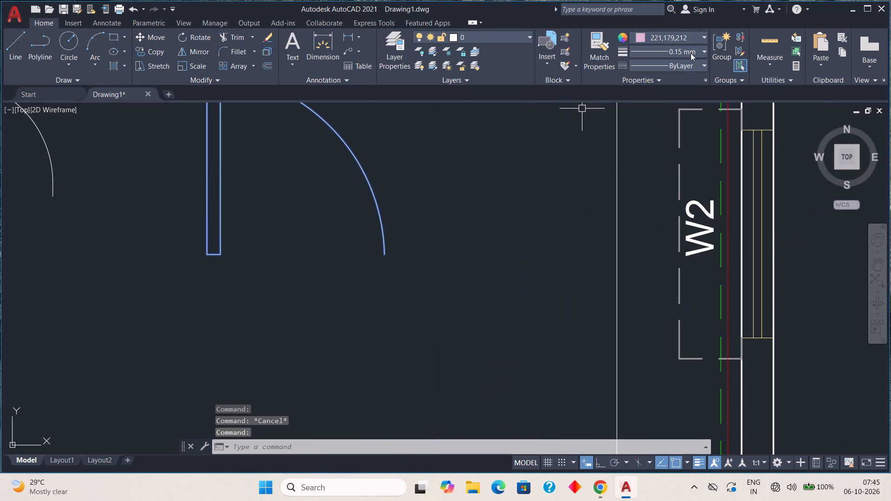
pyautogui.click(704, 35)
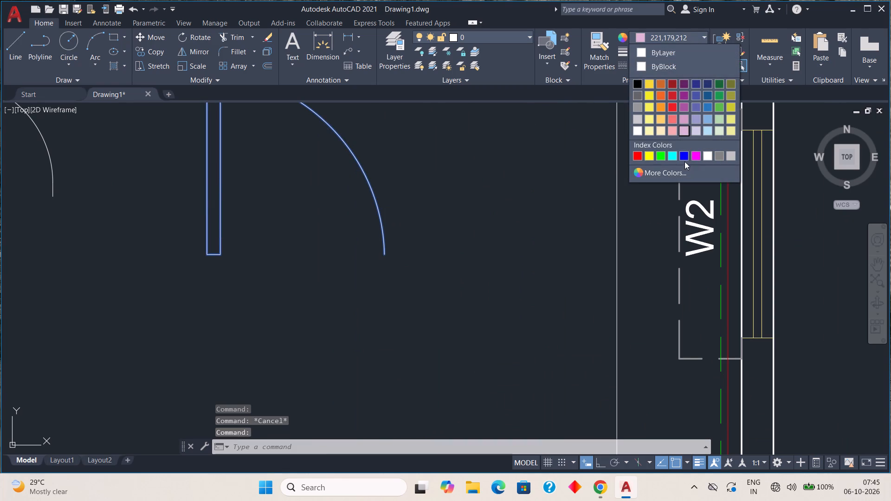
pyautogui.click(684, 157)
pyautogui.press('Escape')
# Delete the newly drawn door block beside the copied door.
pyautogui.scroll(-3, 468, 217)
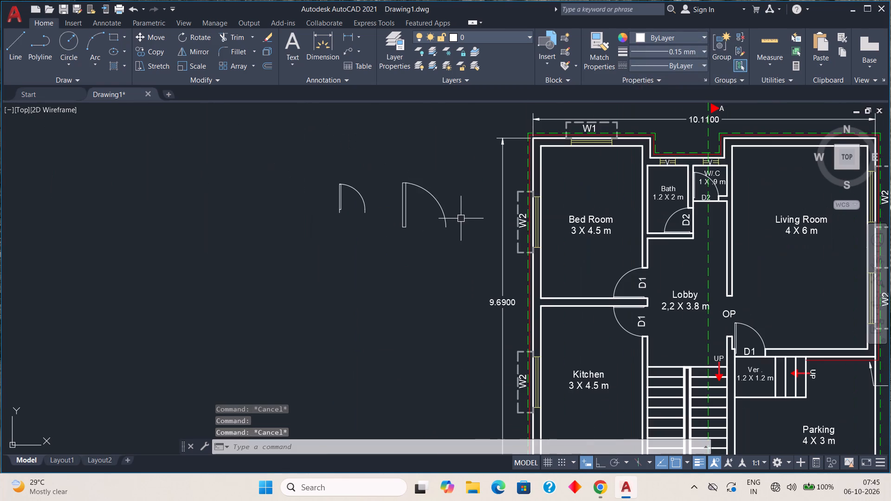
pyautogui.scroll(2, 446, 205)
pyautogui.scroll(-1, 392, 228)
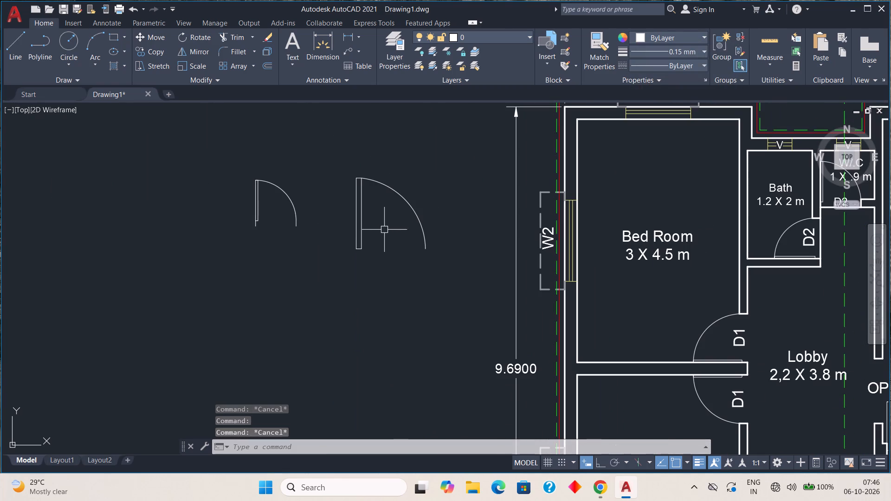
pyautogui.click(358, 227)
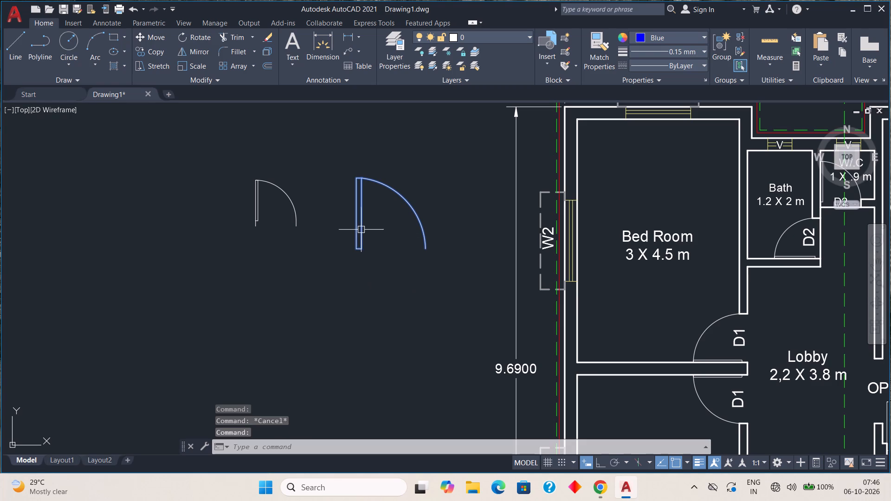
pyautogui.press('Delete')
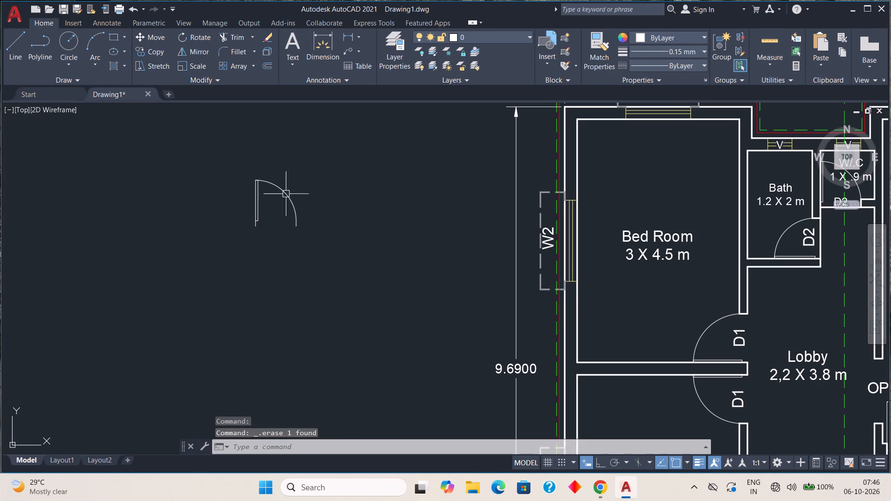
# Draw a narrow upright rectangle about 0.12 by 2.13 beside the copied door as a door leaf.
pyautogui.click(112, 32)
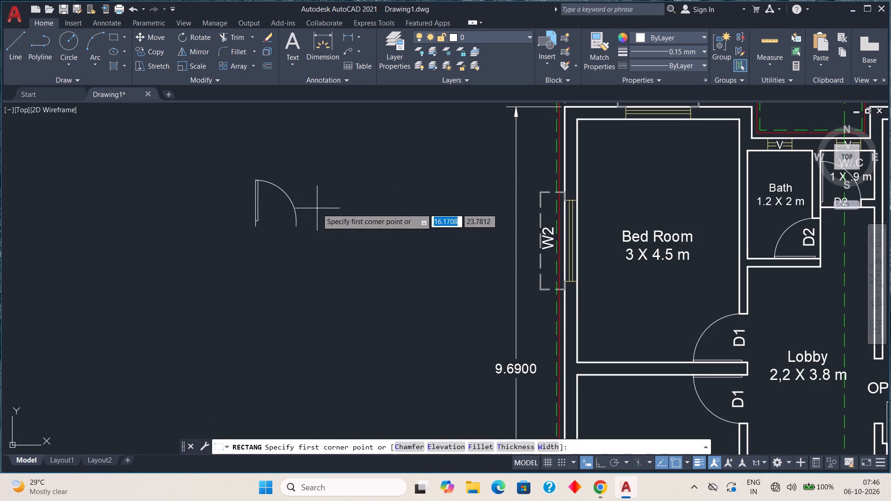
pyautogui.click(320, 206)
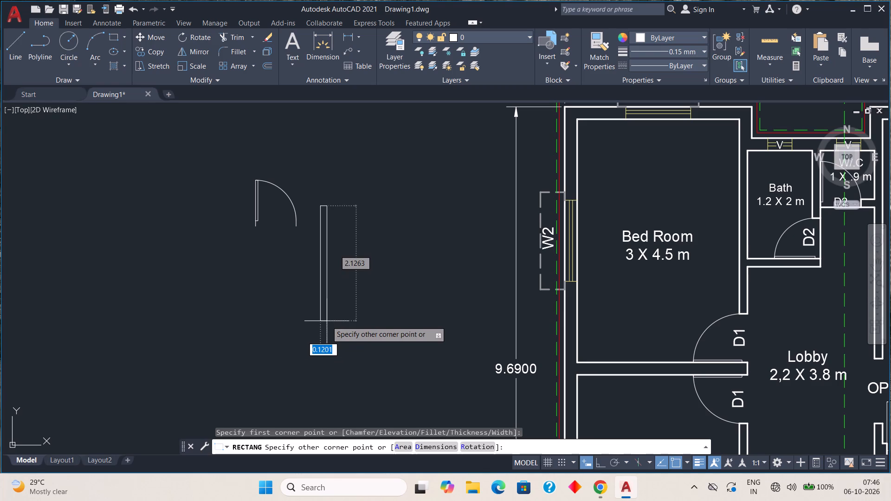
pyautogui.click(327, 321)
pyautogui.press('Escape')
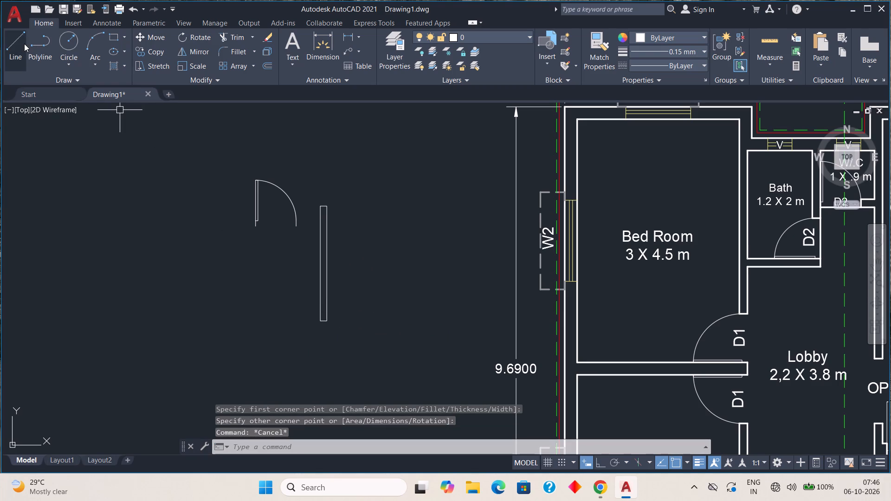
# Draw a horizontal line about 1.24 long from the leaf's lower right corner, extending away from the copied door.
pyautogui.click(24, 45)
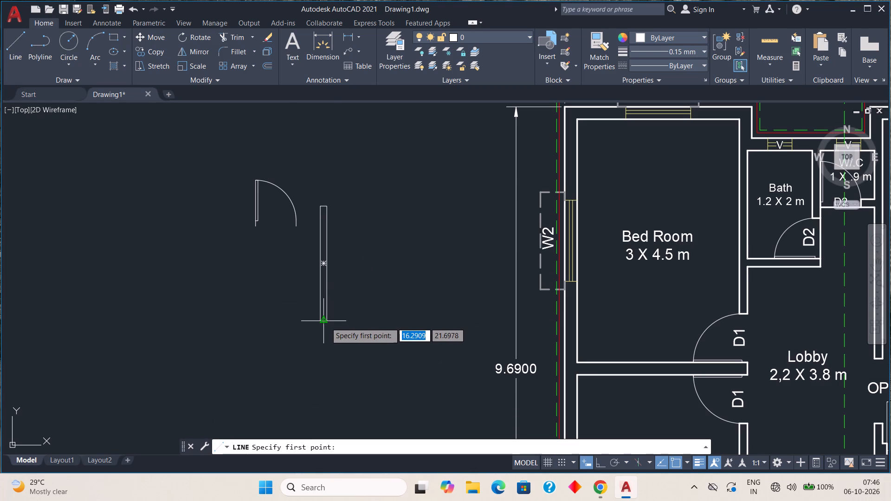
pyautogui.scroll(4, 326, 322)
pyautogui.click(332, 315)
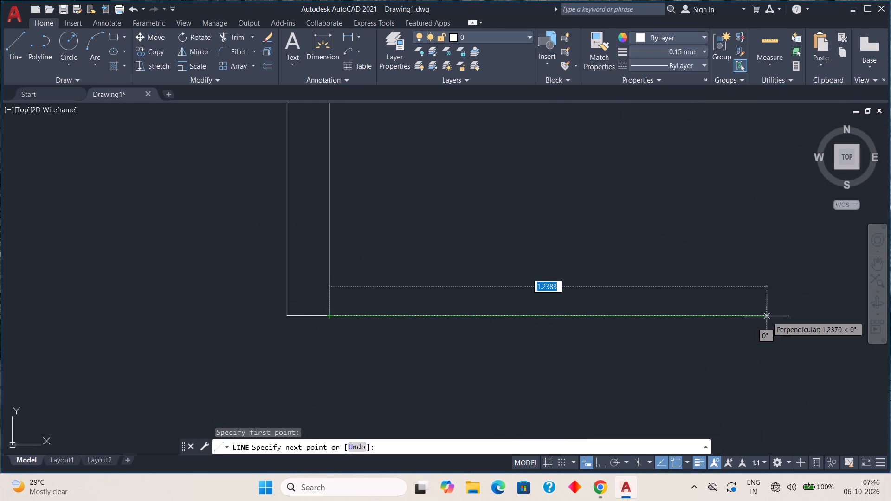
pyautogui.click(769, 319)
pyautogui.press('Escape')
# Shorten the new door leaf by stretching the rectangle's top edge downward.
pyautogui.scroll(-3, 687, 285)
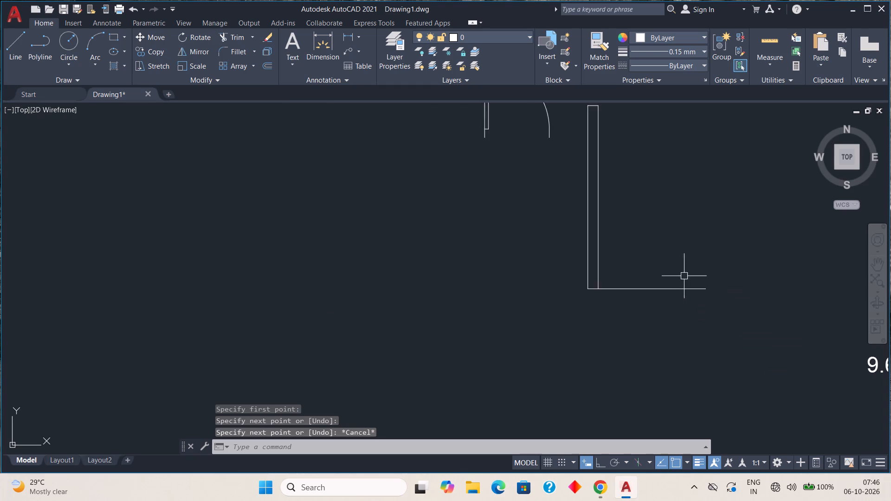
pyautogui.scroll(-1, 640, 226)
pyautogui.moveTo(639, 207); pyautogui.dragTo(357, 248, button='middle')
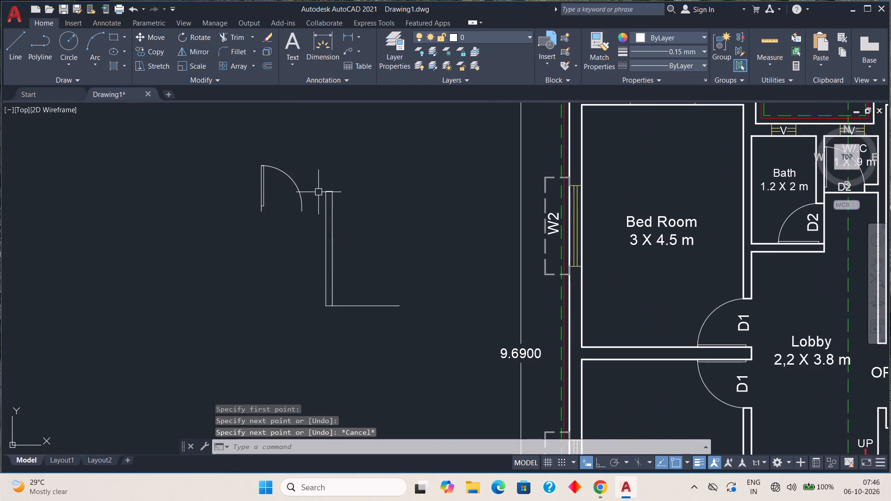
pyautogui.scroll(3, 324, 189)
pyautogui.click(340, 195)
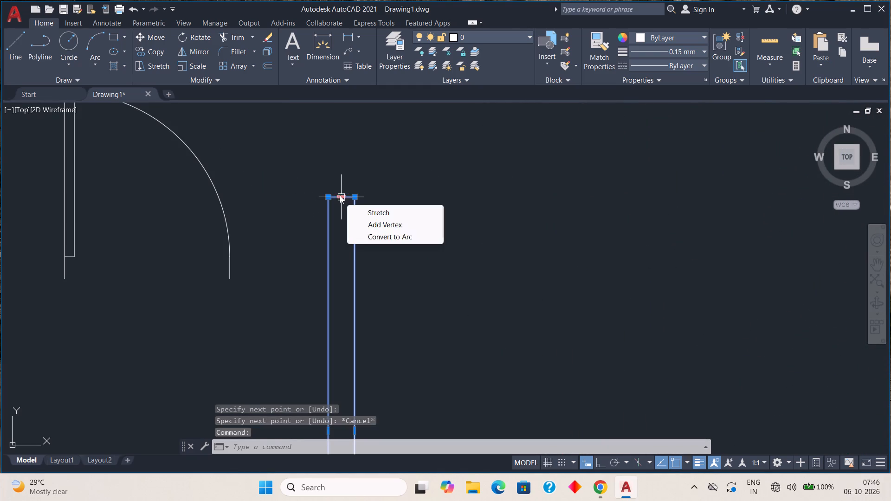
pyautogui.click(340, 195)
pyautogui.click(343, 268)
pyautogui.scroll(-2, 441, 249)
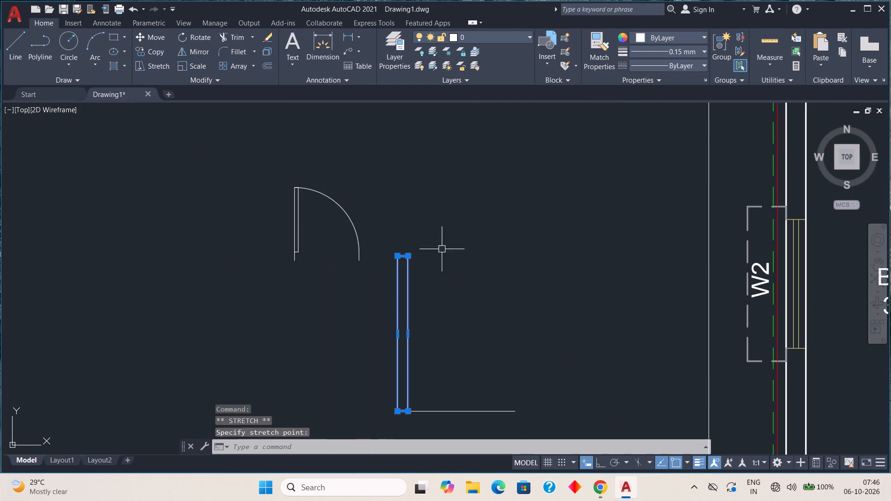
pyautogui.moveTo(466, 274); pyautogui.dragTo(443, 194, button='middle')
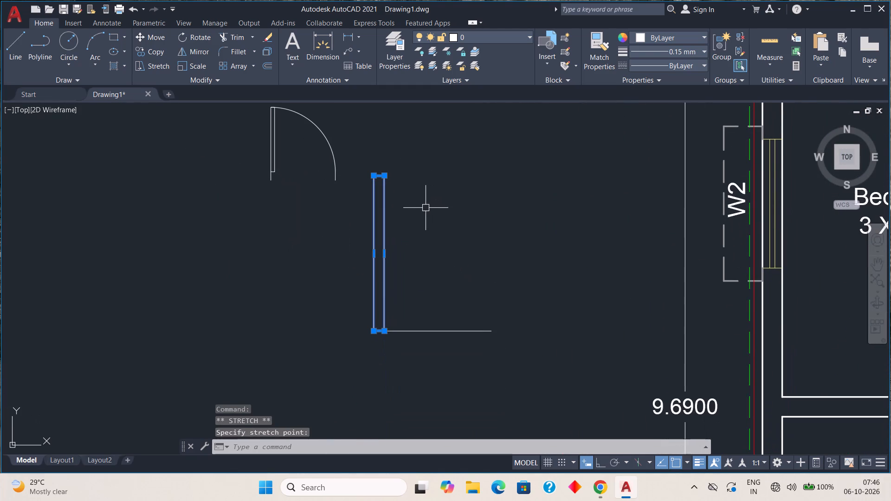
# Lengthen the horizontal base line by stretching its free end farther from the door leaf, roughly matching the leaf's height.
pyautogui.press('Escape')
pyautogui.click(471, 331)
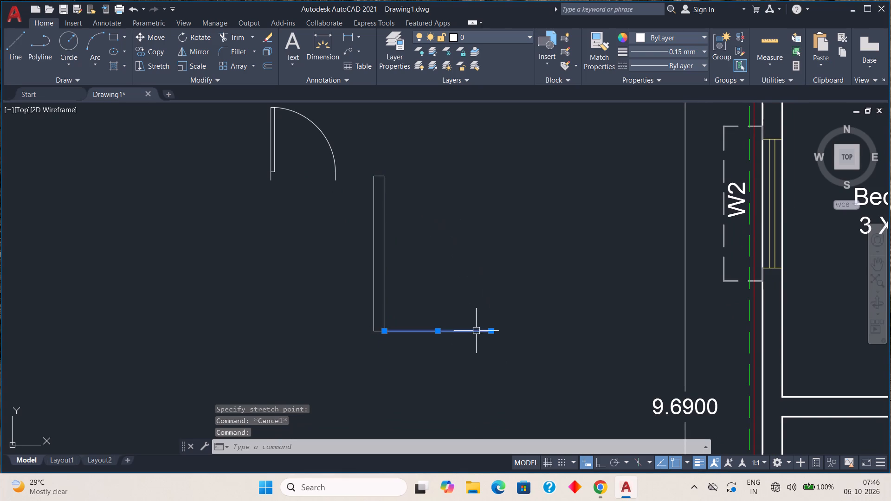
pyautogui.click(491, 332)
pyautogui.click(562, 330)
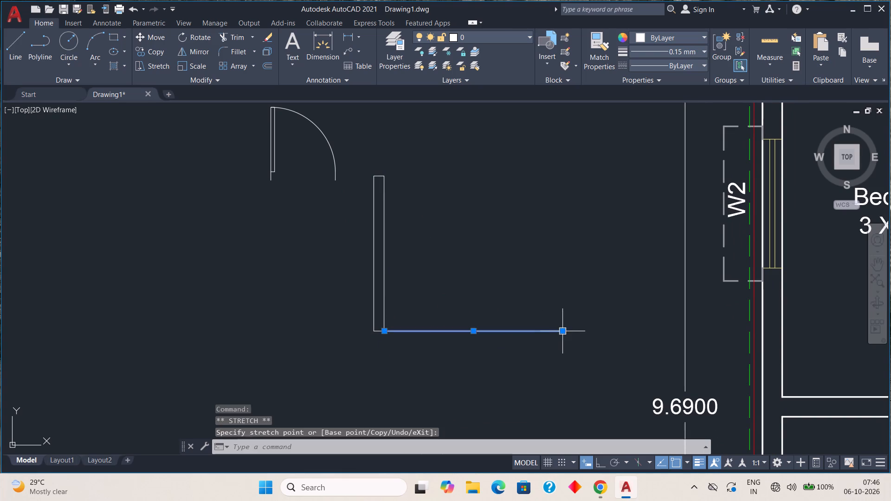
pyautogui.press('Escape')
pyautogui.click(533, 334)
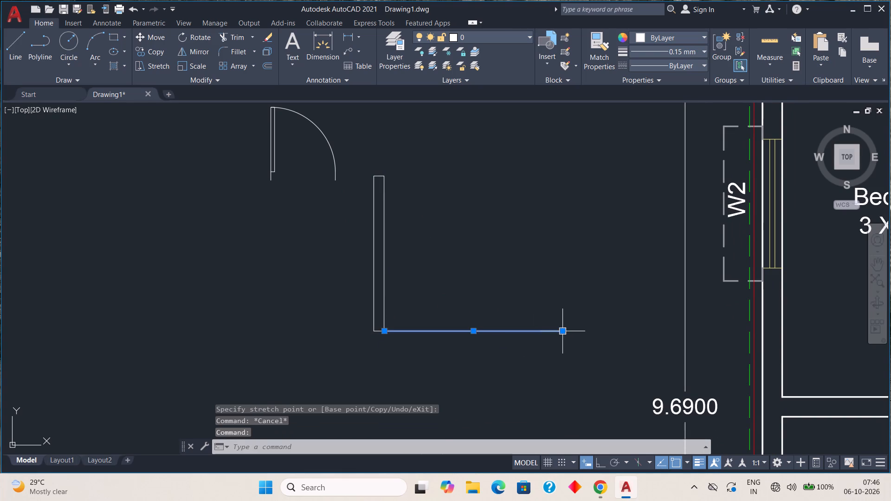
pyautogui.click(562, 330)
pyautogui.click(528, 331)
pyautogui.press('Escape')
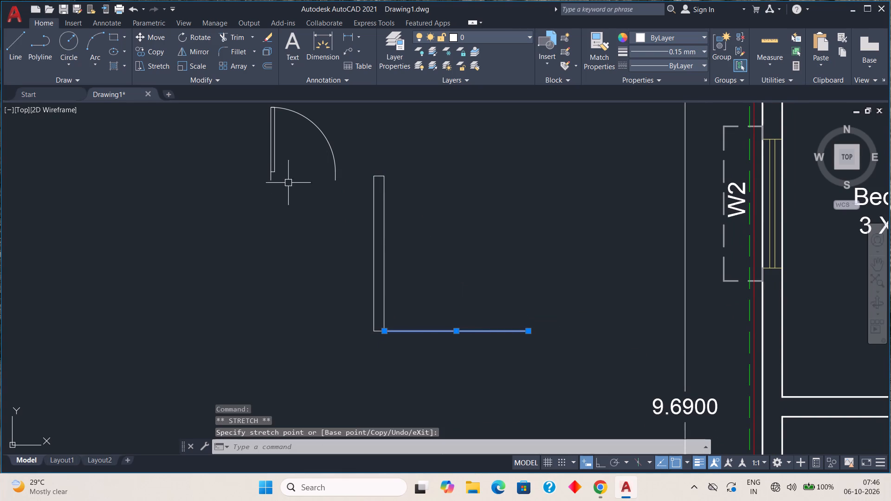
pyautogui.press('Escape')
# Draw a three-point arc from the leaf's upper right corner through the base line's free end, ending on the leaf's far side.
pyautogui.click(99, 40)
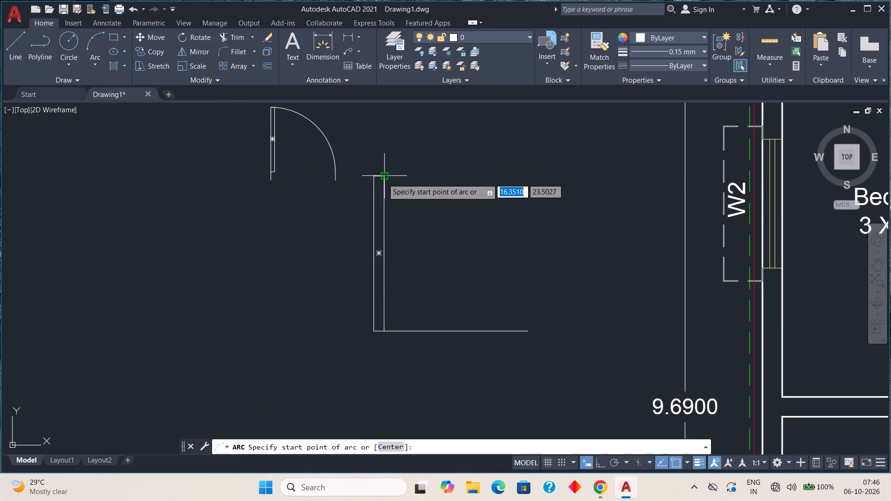
pyautogui.click(383, 179)
pyautogui.click(529, 334)
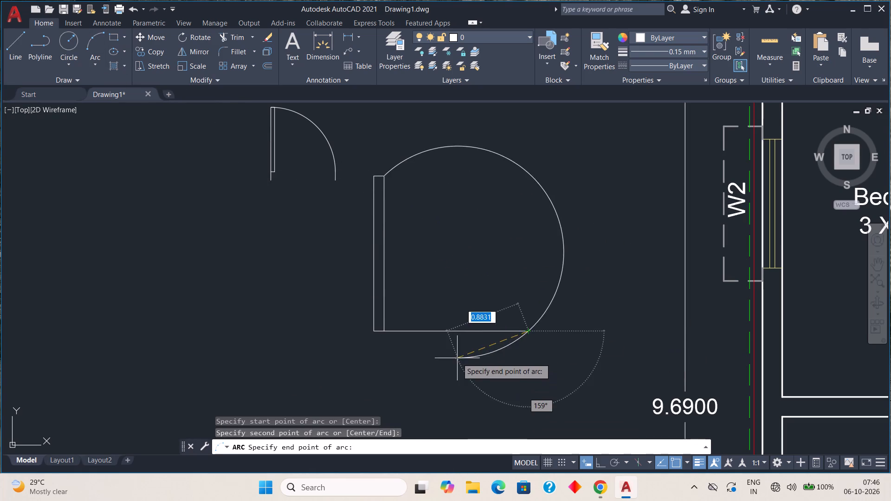
pyautogui.click(201, 284)
pyautogui.press('Escape')
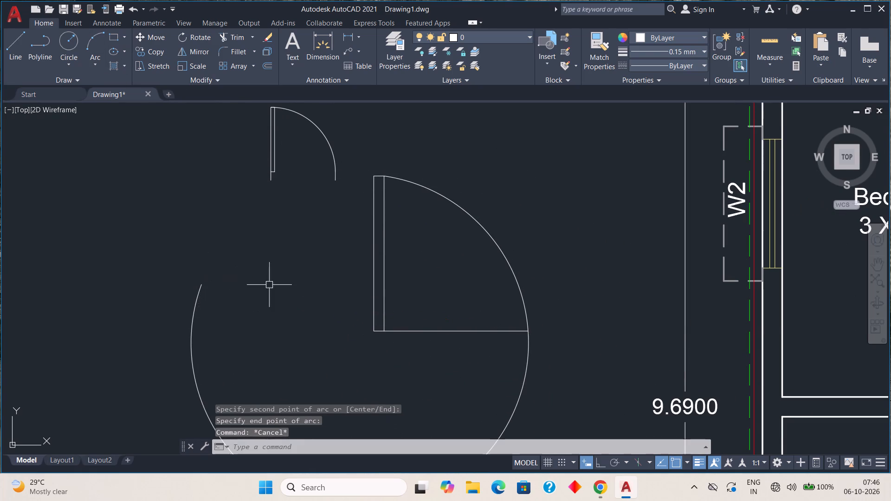
# Trim away the arc portion beyond the base line and the base line itself, keeping the leaf and quarter swing.
pyautogui.scroll(-1, 301, 249)
pyautogui.moveTo(301, 250); pyautogui.dragTo(295, 195, button='middle')
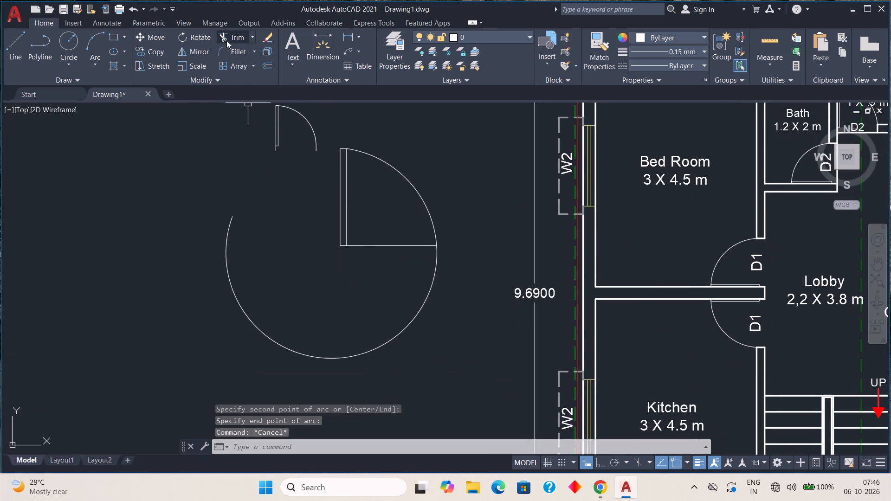
pyautogui.click(226, 40)
pyautogui.click(228, 250)
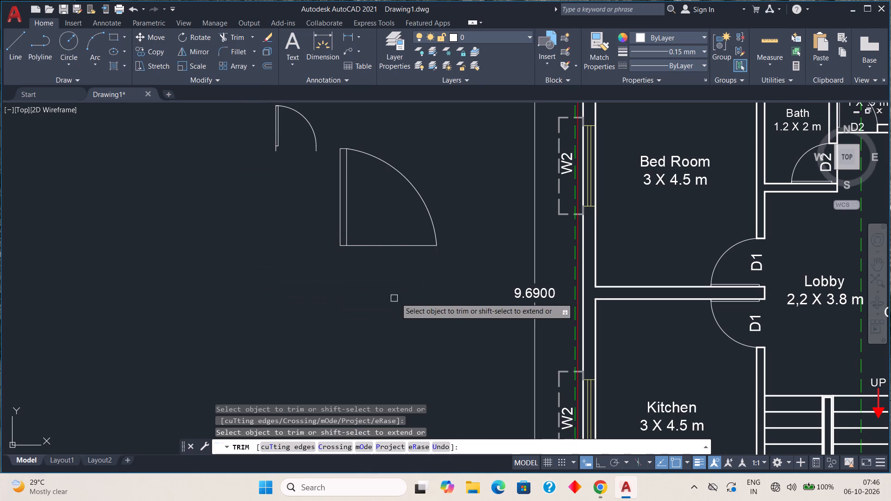
pyautogui.click(399, 244)
pyautogui.press('Escape')
# Delete the copied door block beside the newly drawn door.
pyautogui.scroll(-2, 396, 257)
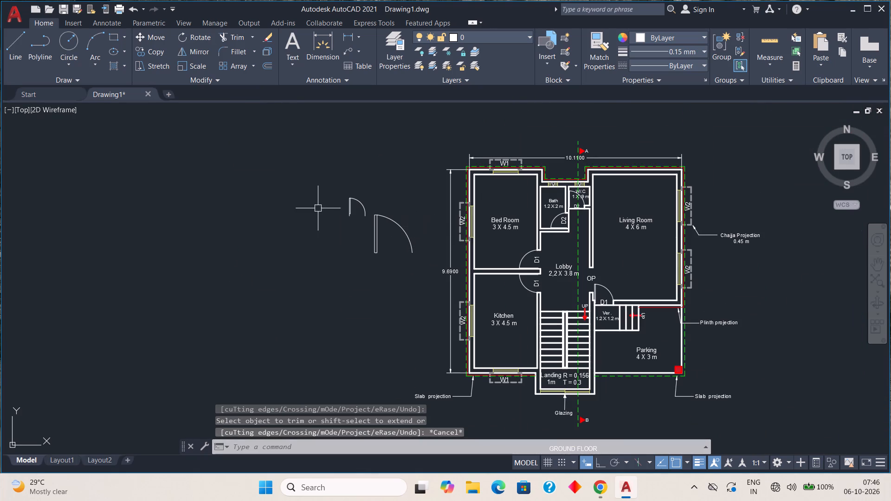
pyautogui.click(352, 200)
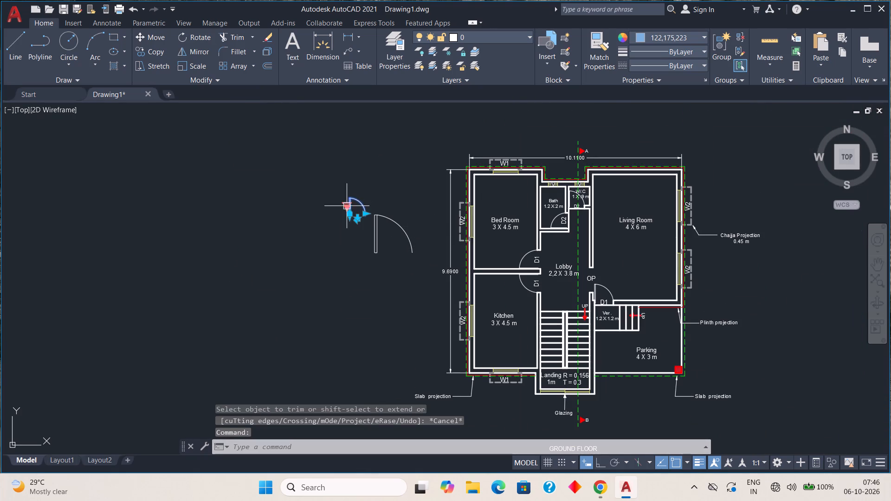
pyautogui.press('Delete')
# Move the door block from the W.C. opening out of the plan, placing it near the newly drawn door.
pyautogui.scroll(3, 575, 193)
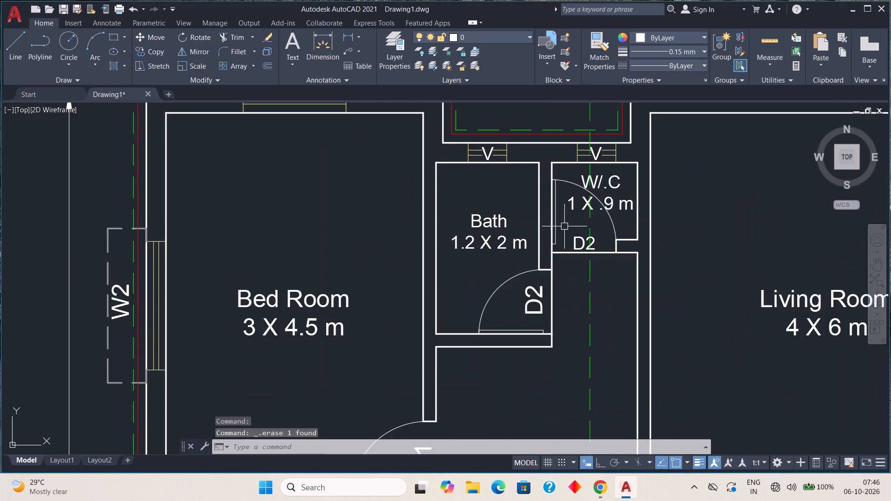
pyautogui.scroll(-1, 564, 229)
pyautogui.click(594, 224)
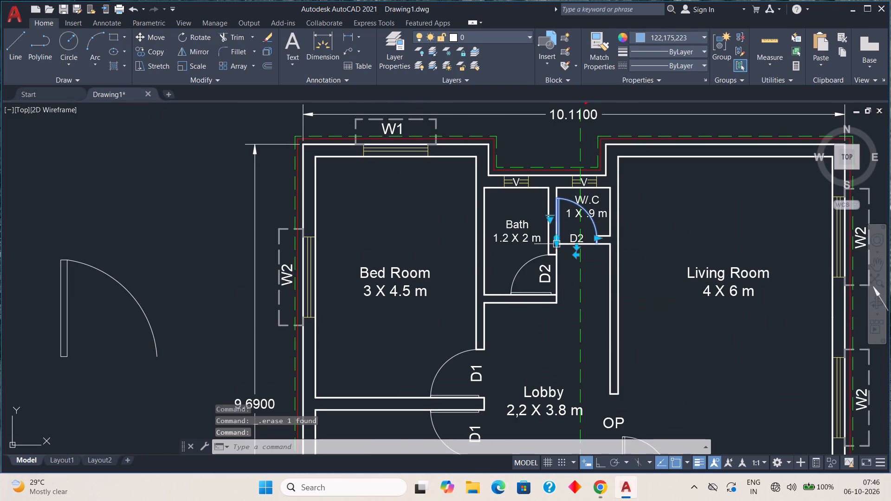
pyautogui.click(557, 240)
pyautogui.click(153, 218)
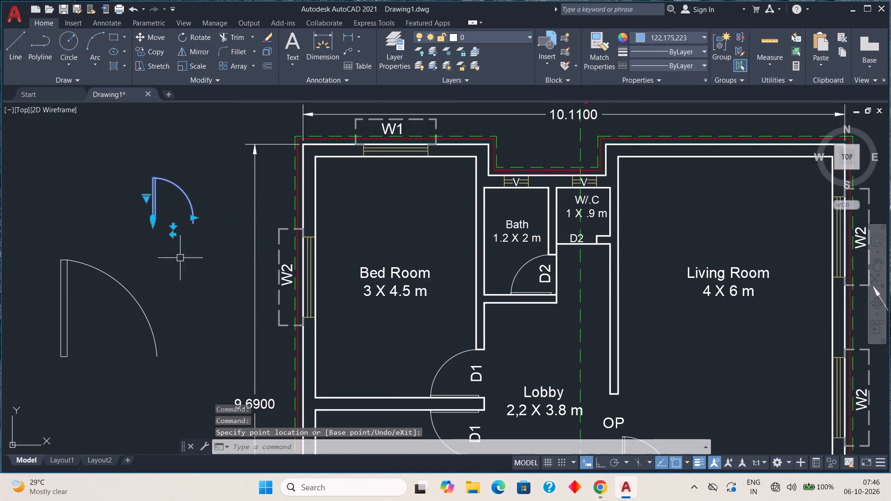
pyautogui.press('Escape')
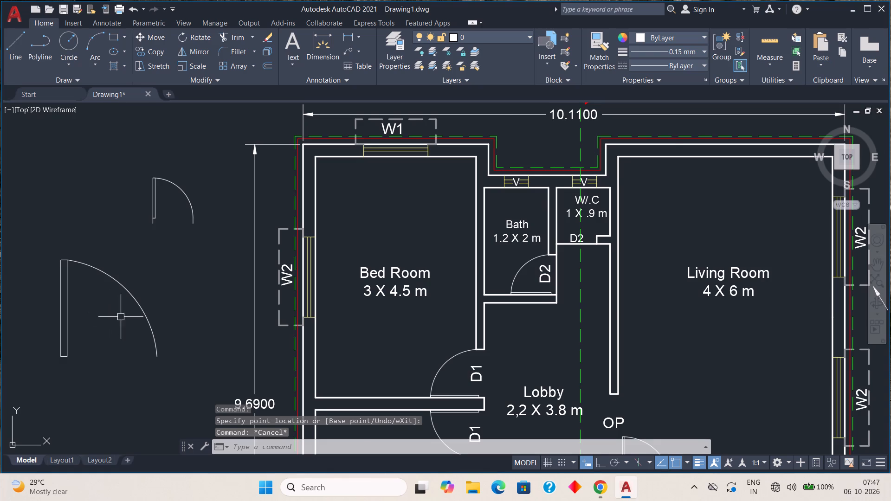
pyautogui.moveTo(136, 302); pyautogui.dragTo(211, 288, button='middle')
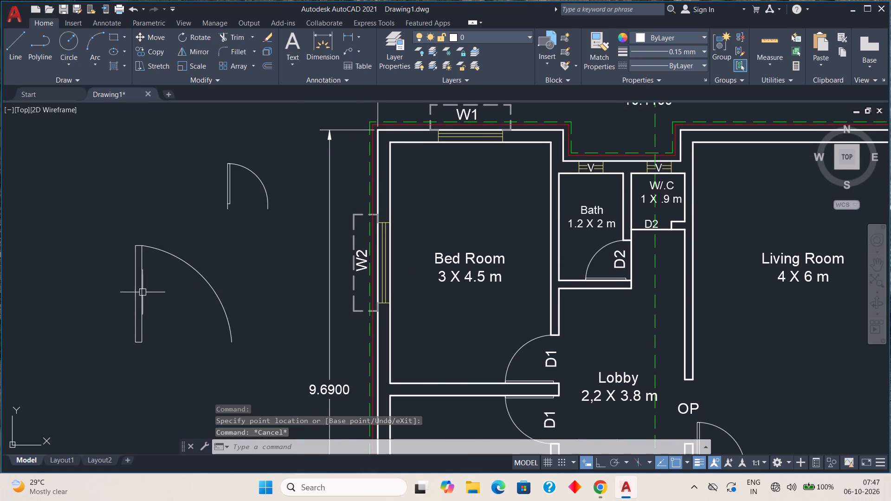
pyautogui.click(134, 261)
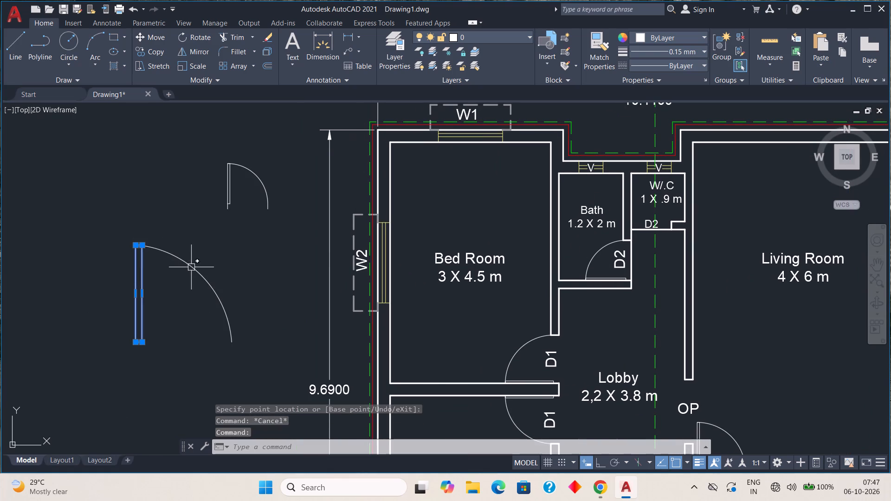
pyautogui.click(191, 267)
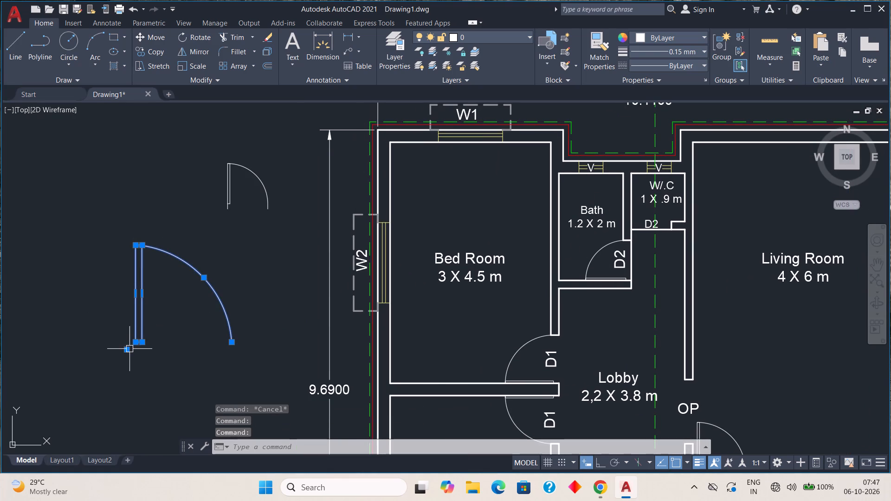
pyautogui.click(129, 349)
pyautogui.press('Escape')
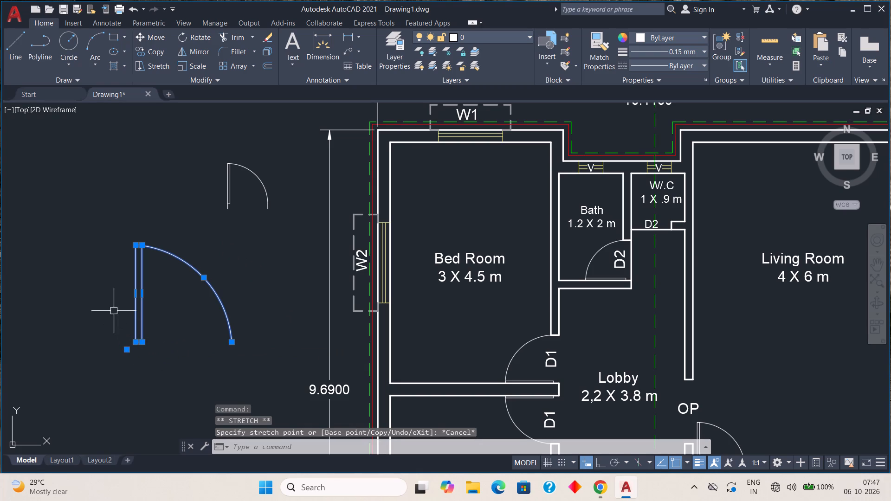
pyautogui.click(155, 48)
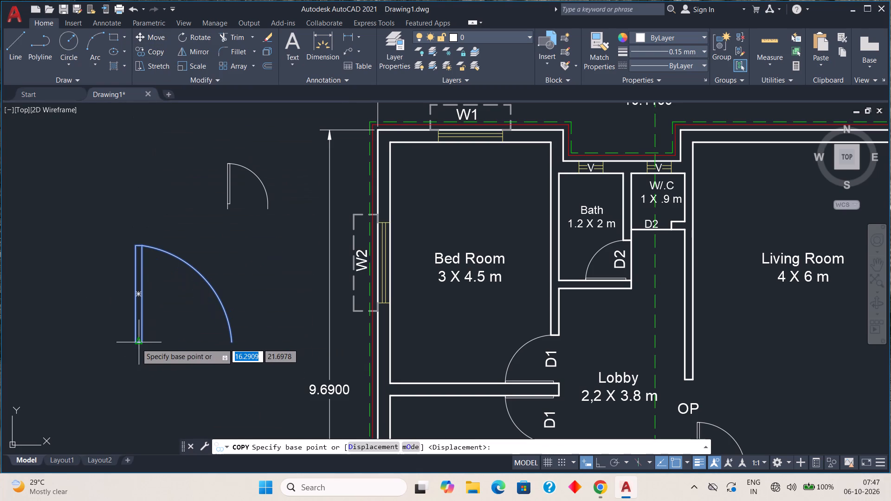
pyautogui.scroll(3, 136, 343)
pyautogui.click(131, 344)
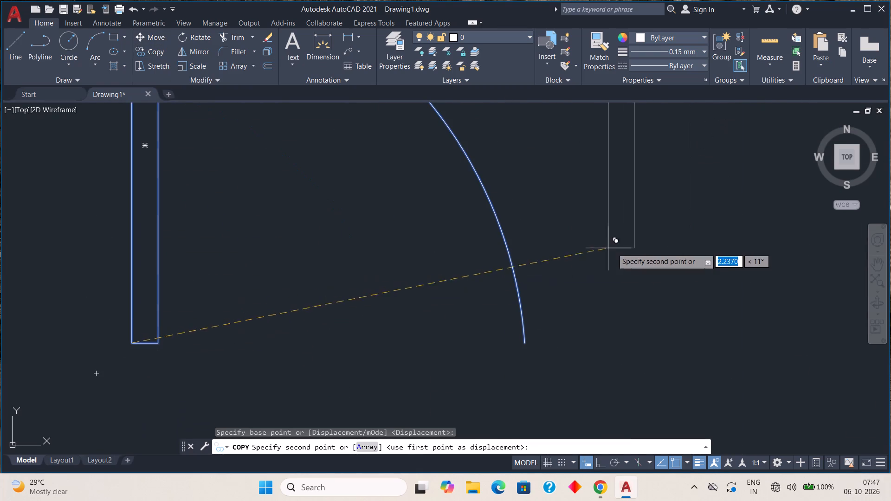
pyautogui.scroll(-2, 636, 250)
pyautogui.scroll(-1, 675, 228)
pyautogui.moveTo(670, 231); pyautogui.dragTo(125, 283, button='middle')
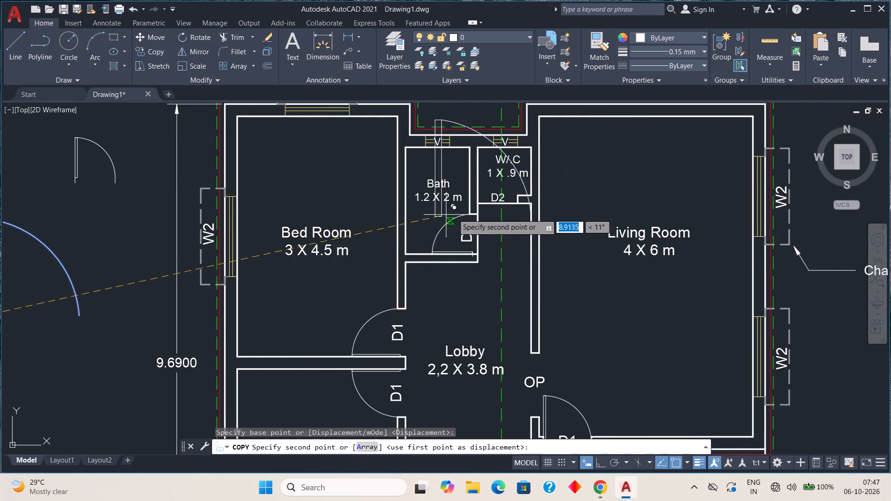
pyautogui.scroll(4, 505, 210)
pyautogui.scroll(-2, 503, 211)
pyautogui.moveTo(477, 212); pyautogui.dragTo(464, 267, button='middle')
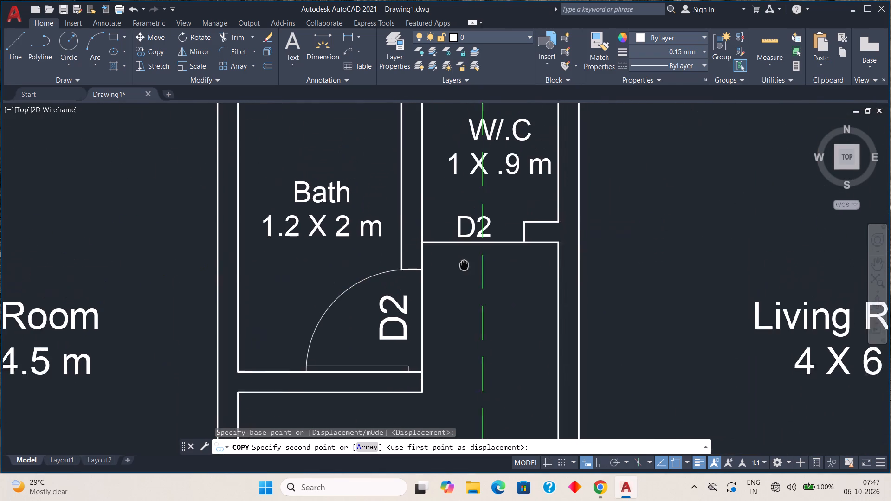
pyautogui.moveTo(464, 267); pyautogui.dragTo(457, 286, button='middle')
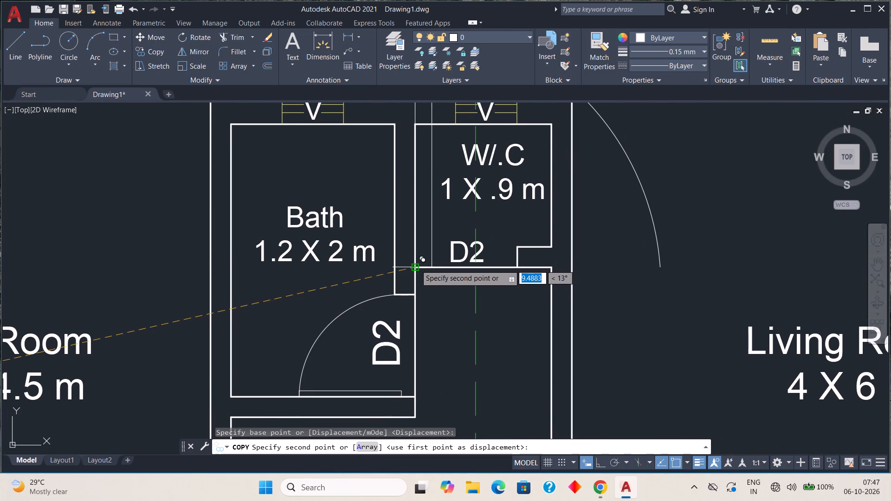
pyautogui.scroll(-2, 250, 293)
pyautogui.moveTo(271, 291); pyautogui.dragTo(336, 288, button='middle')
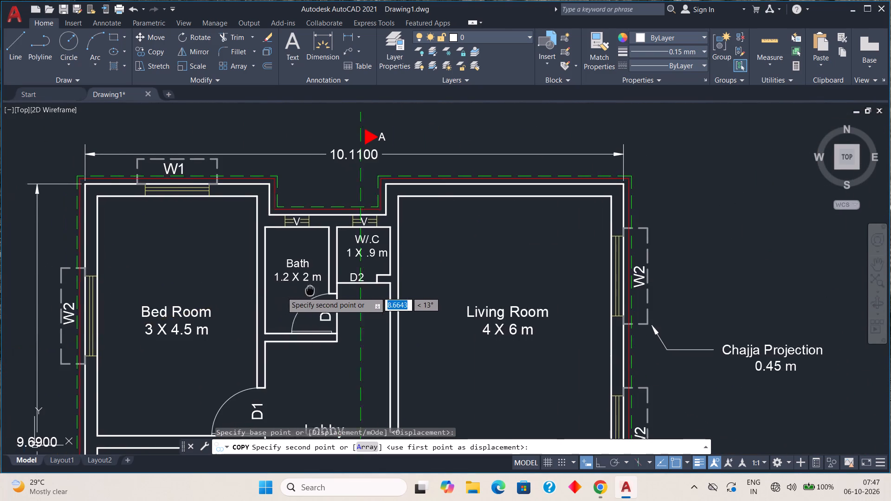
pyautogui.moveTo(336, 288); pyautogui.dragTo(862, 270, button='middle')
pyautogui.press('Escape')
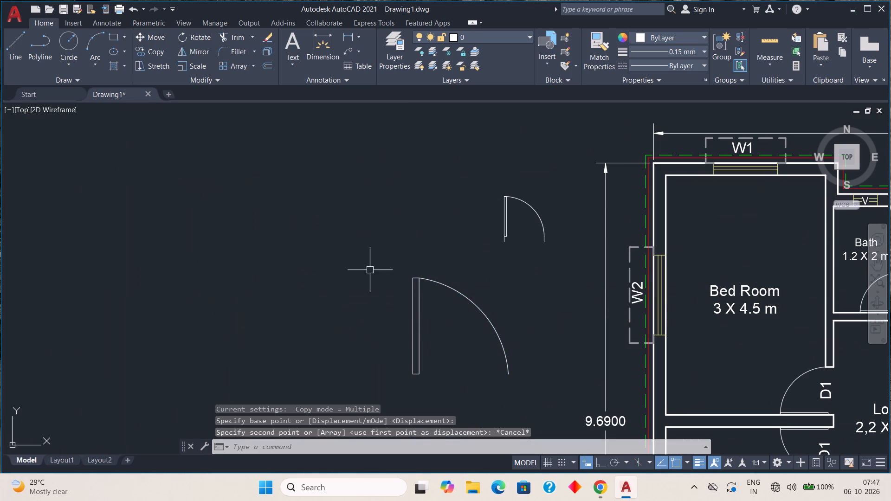
# Scale the new door's leaf and arc down by a factor of about 0.54 from the leaf's lower left corner.
pyautogui.click(359, 258)
pyautogui.click(525, 400)
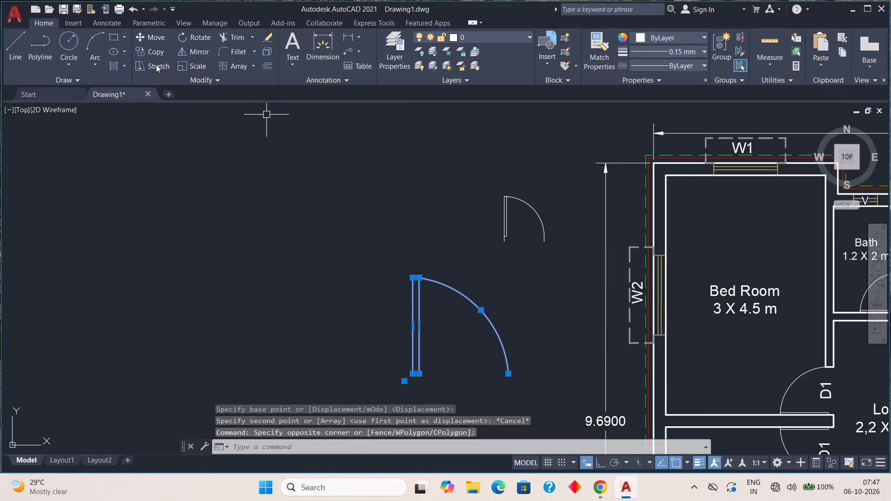
pyautogui.click(184, 64)
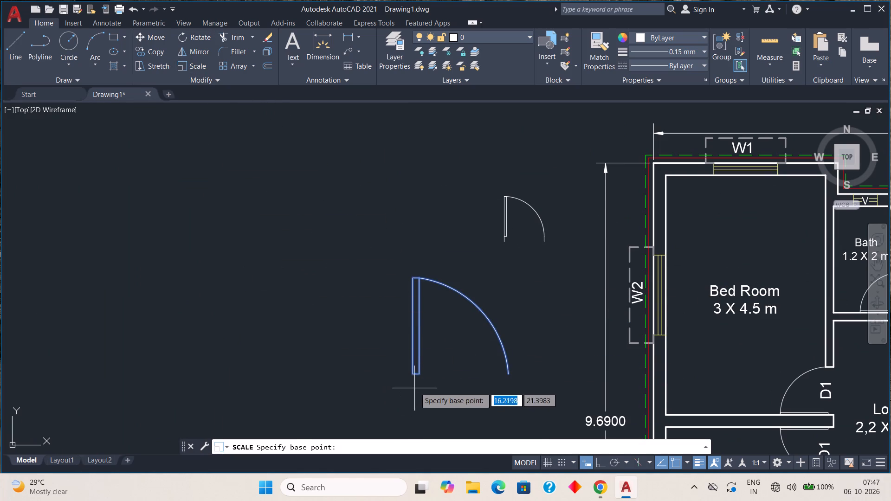
pyautogui.click(412, 376)
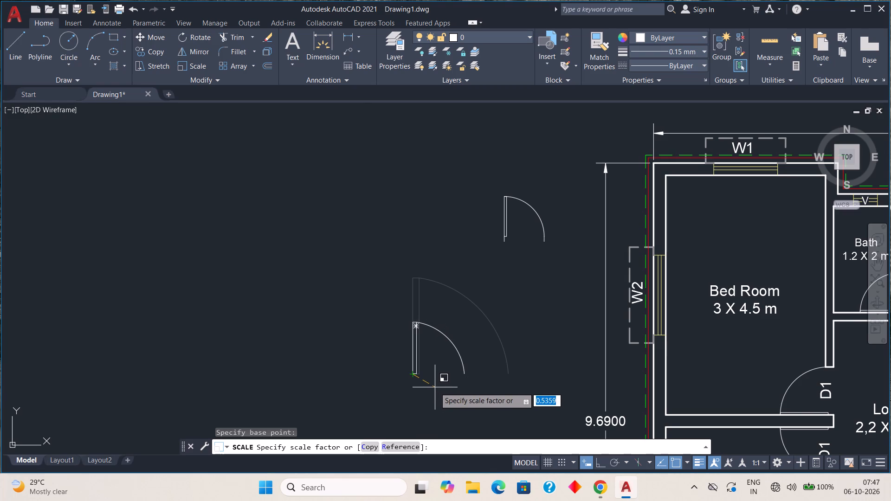
pyautogui.click(435, 387)
pyautogui.press('Escape')
# Move the scaled door by the leaf's lower left corner onto the left wall corner of the W.C. door opening.
pyautogui.click(377, 294)
pyautogui.click(509, 400)
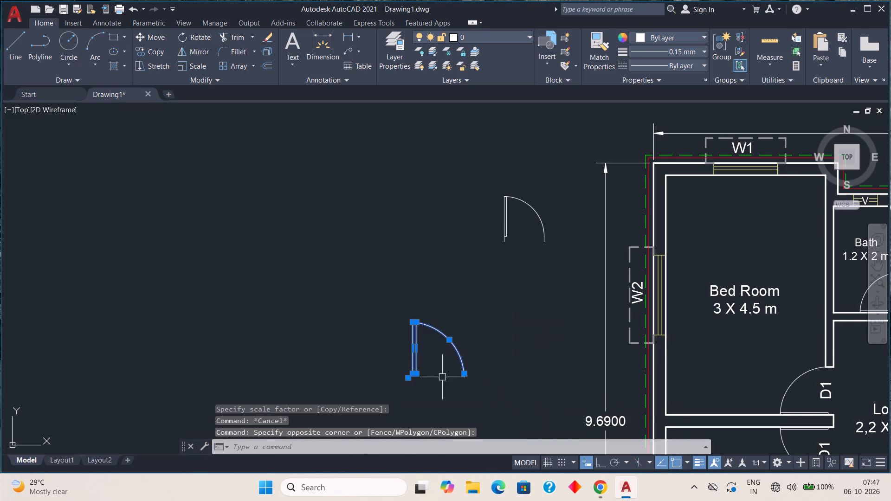
pyautogui.click(142, 38)
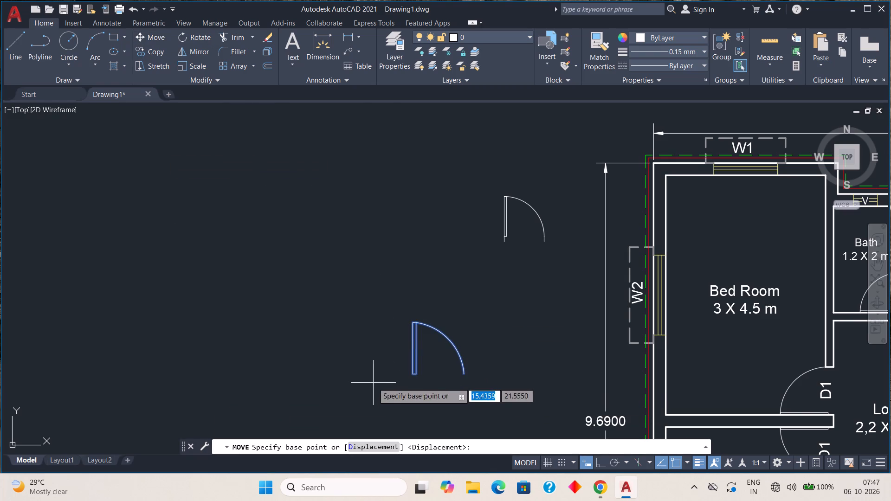
pyautogui.click(413, 378)
pyautogui.scroll(-1, 754, 268)
pyautogui.moveTo(724, 268); pyautogui.dragTo(566, 270, button='middle')
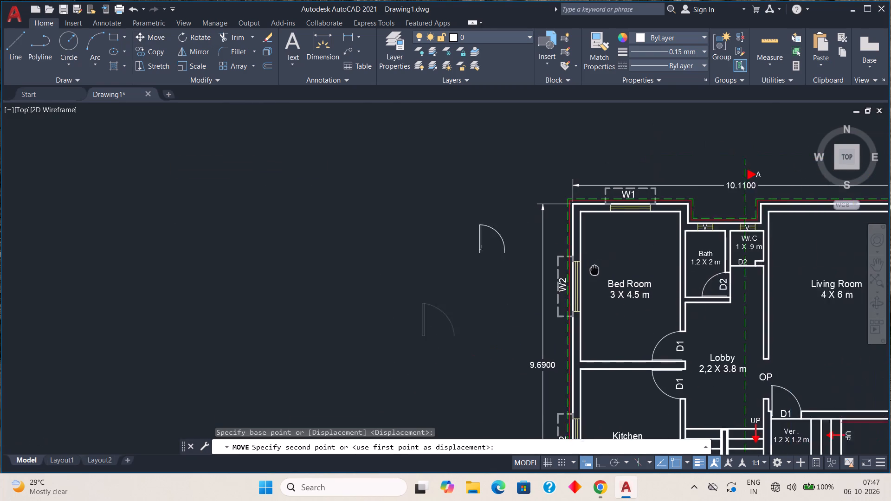
pyautogui.moveTo(566, 270); pyautogui.dragTo(375, 259, button='middle')
pyautogui.scroll(4, 508, 255)
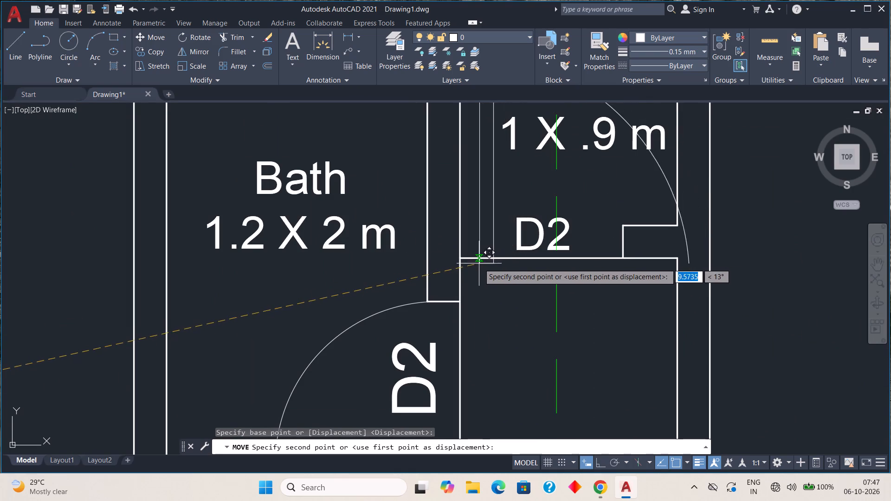
pyautogui.click(458, 257)
pyautogui.press('Escape')
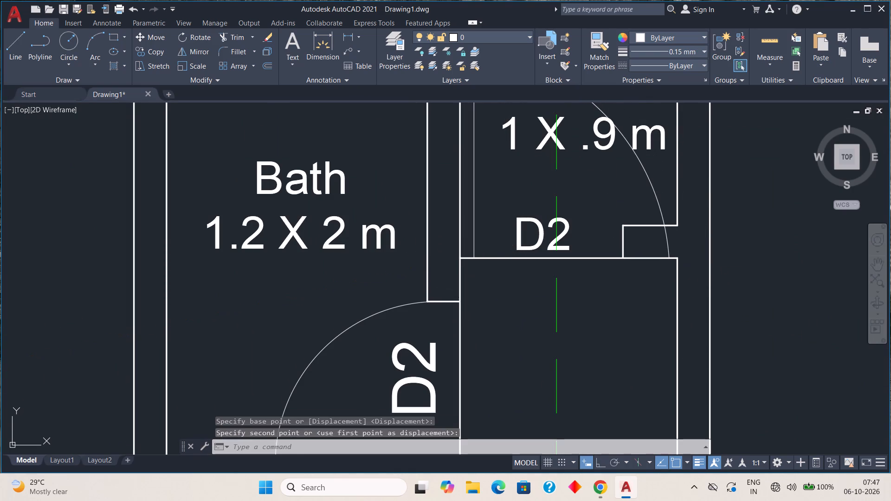
pyautogui.scroll(-2, 513, 267)
pyautogui.scroll(1, 510, 266)
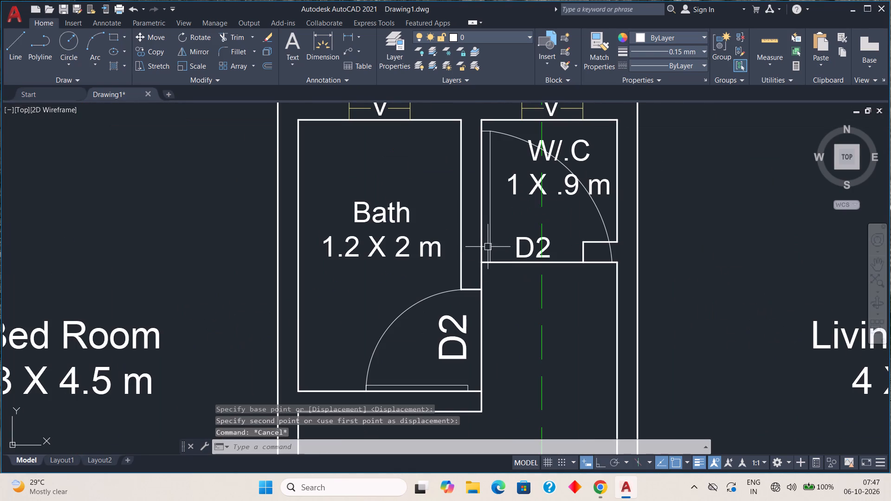
# Scale the W.C. door's leaf and arc down by a factor of about 0.55 from the leaf's lower left corner.
pyautogui.click(490, 244)
pyautogui.click(503, 134)
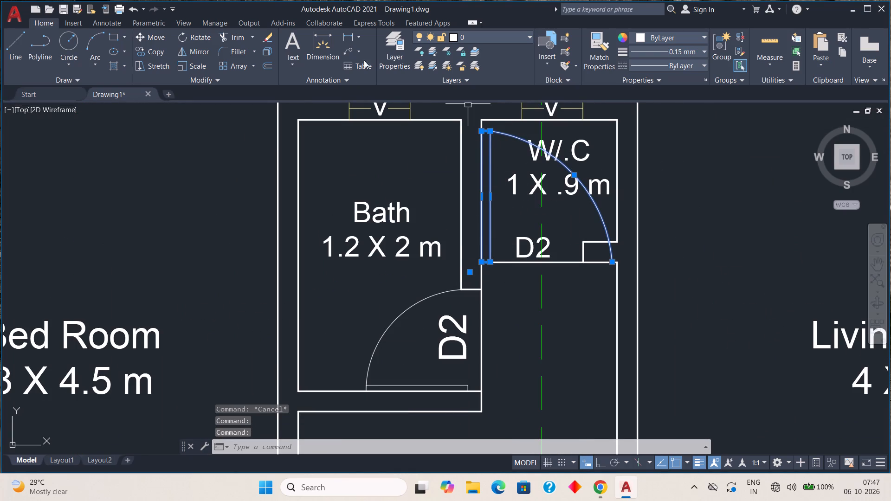
pyautogui.click(190, 63)
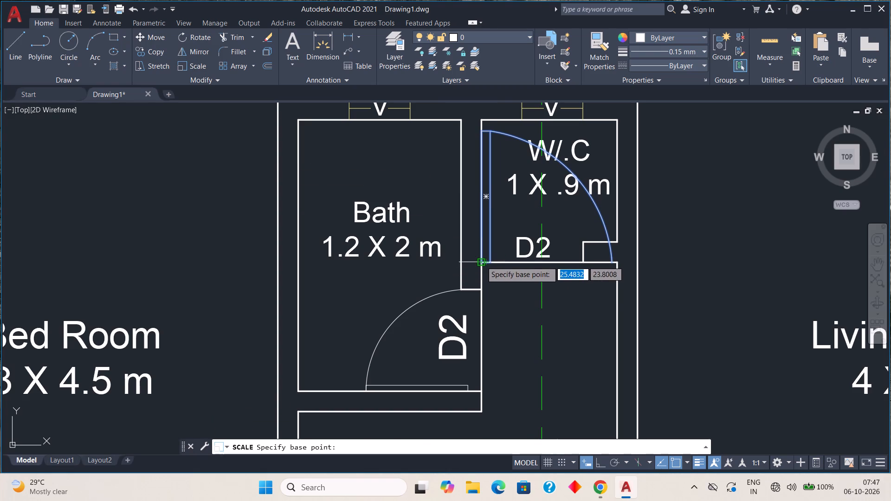
pyautogui.click(481, 261)
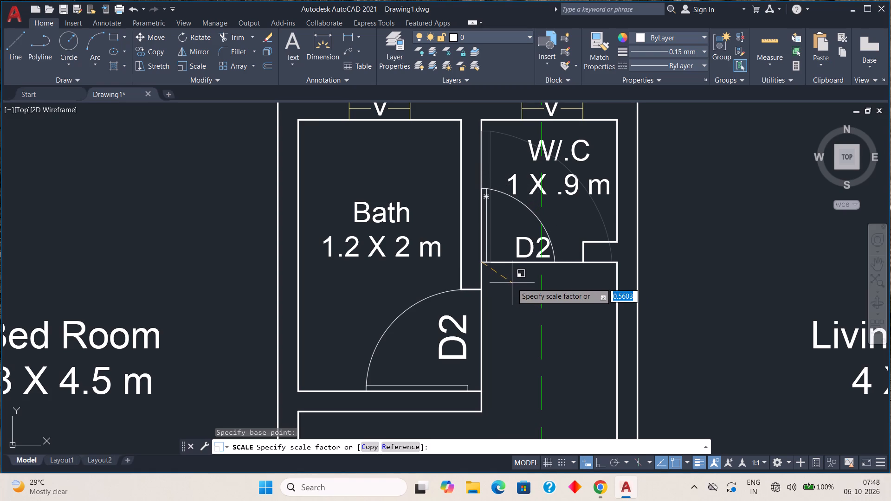
pyautogui.click(511, 282)
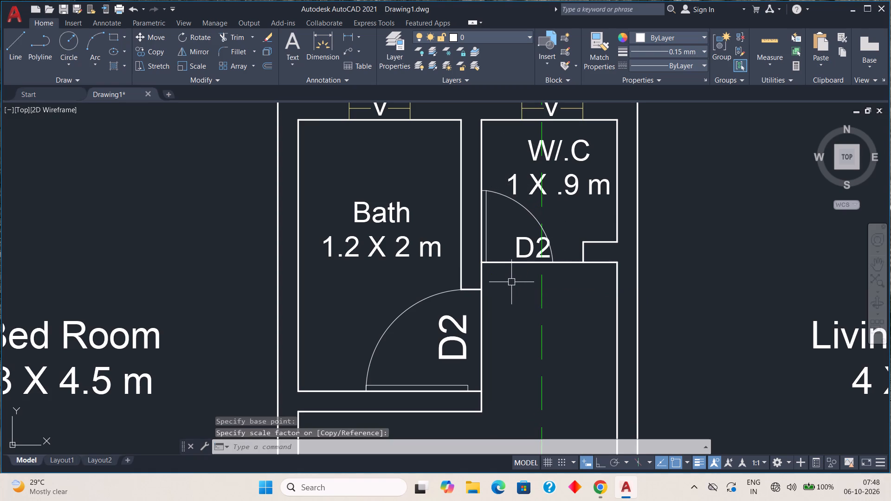
pyautogui.press('Escape')
# Move the W.C. door's D2 label so it sits inside the reduced door swing, beside the leaf.
pyautogui.click(522, 257)
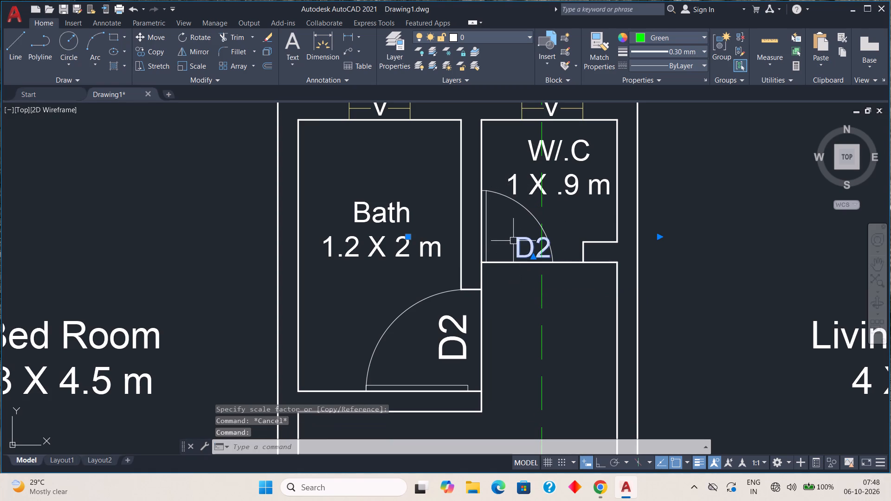
pyautogui.click(409, 236)
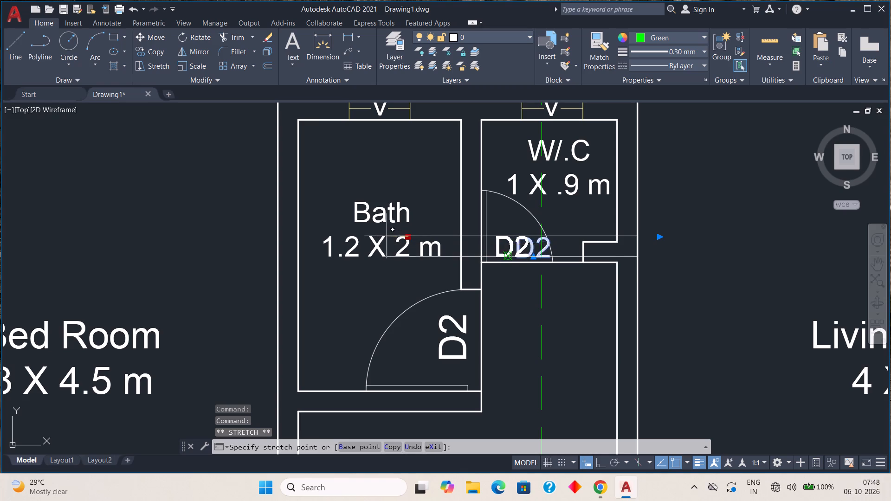
pyautogui.click(387, 236)
pyautogui.click(508, 257)
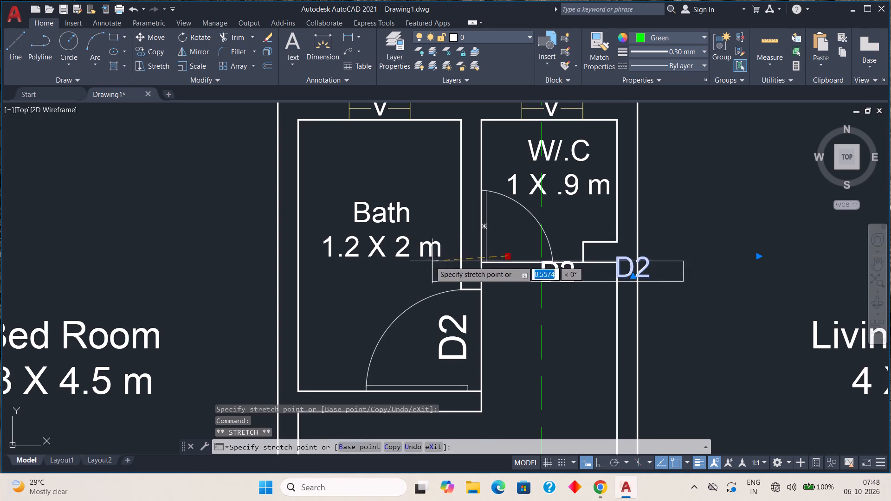
pyautogui.click(381, 239)
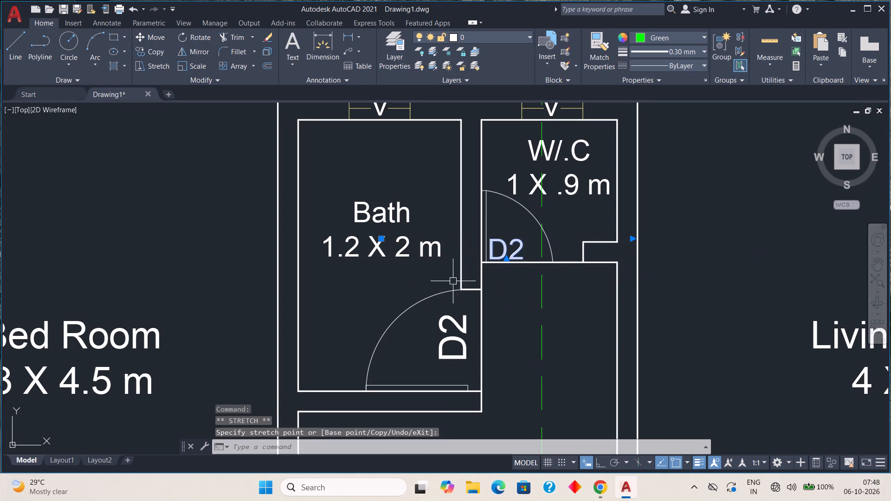
pyautogui.press('Escape')
pyautogui.click(500, 254)
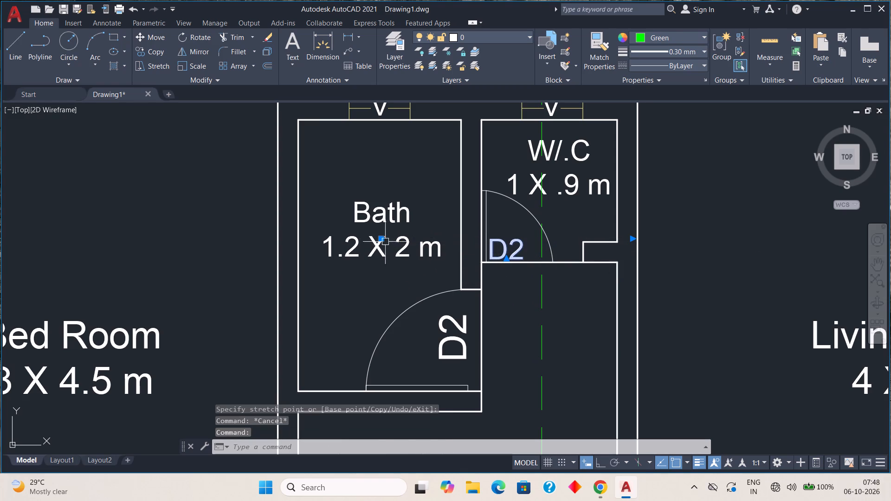
pyautogui.click(382, 240)
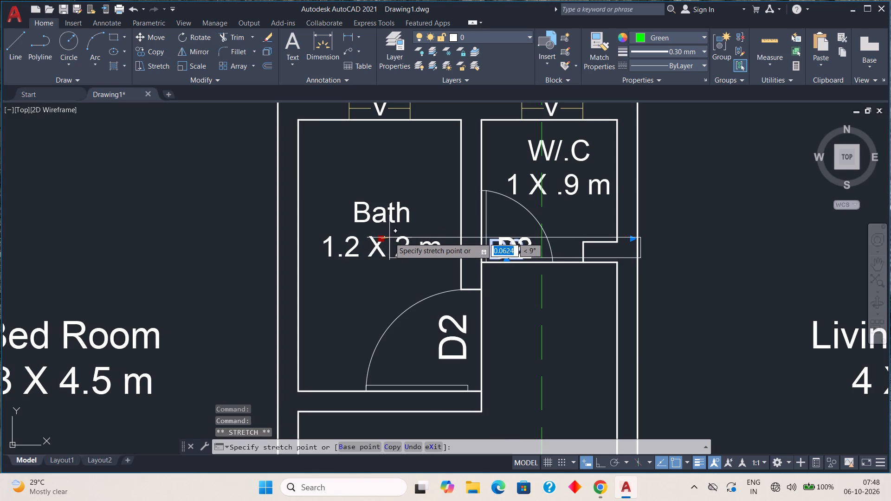
pyautogui.click(390, 238)
pyautogui.press('Escape')
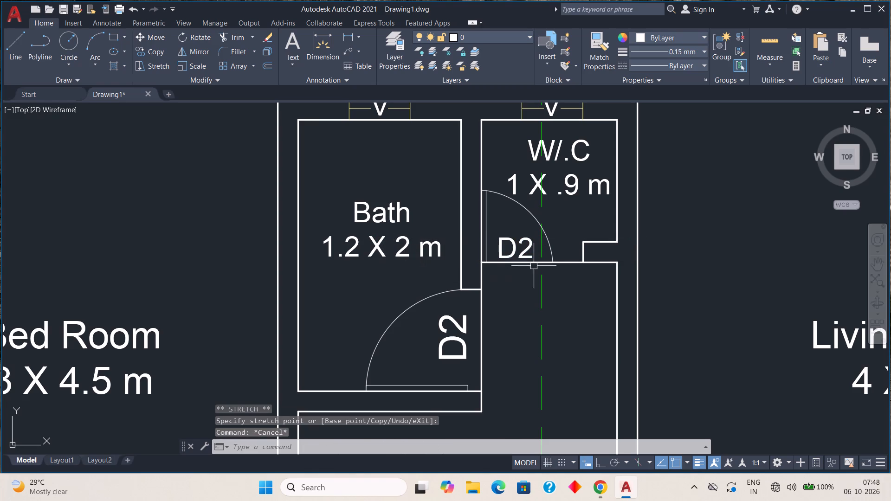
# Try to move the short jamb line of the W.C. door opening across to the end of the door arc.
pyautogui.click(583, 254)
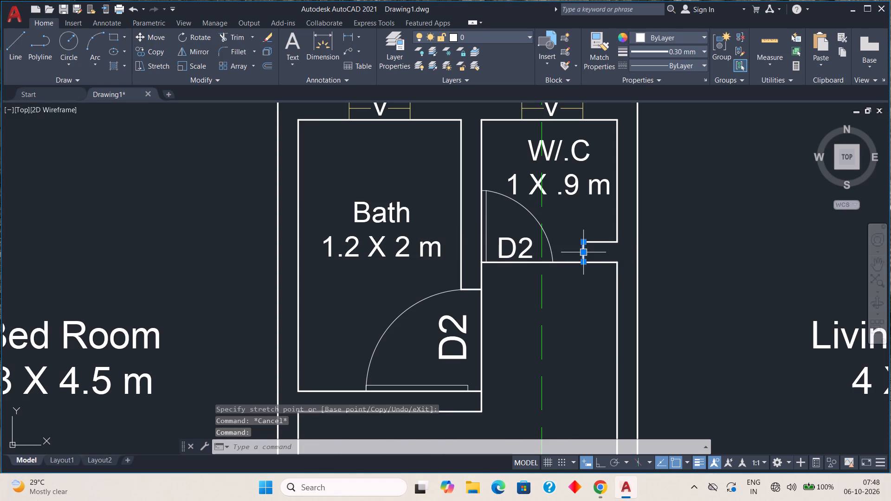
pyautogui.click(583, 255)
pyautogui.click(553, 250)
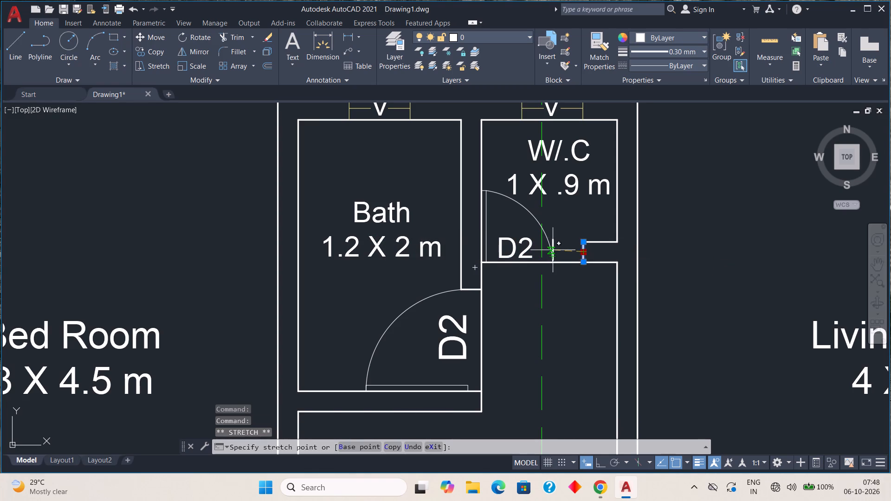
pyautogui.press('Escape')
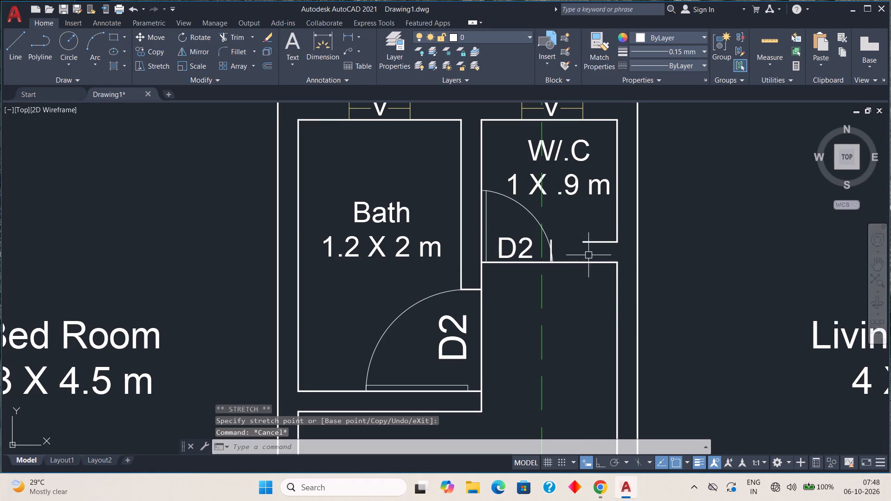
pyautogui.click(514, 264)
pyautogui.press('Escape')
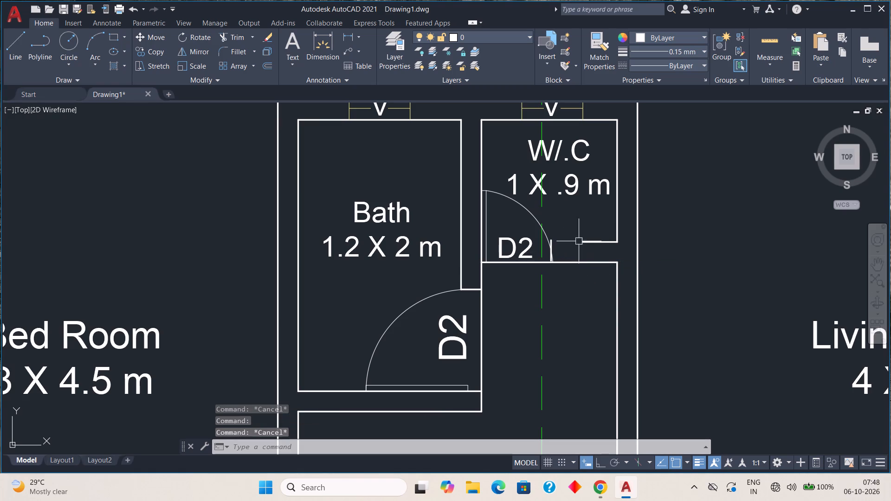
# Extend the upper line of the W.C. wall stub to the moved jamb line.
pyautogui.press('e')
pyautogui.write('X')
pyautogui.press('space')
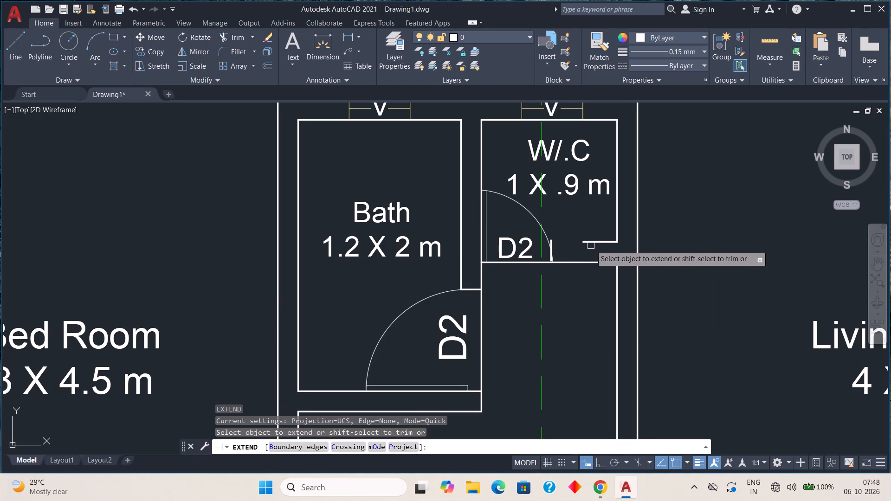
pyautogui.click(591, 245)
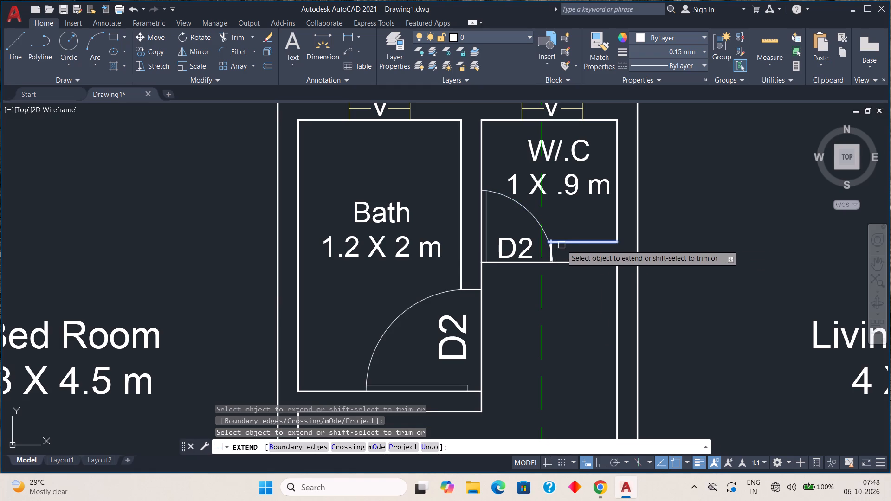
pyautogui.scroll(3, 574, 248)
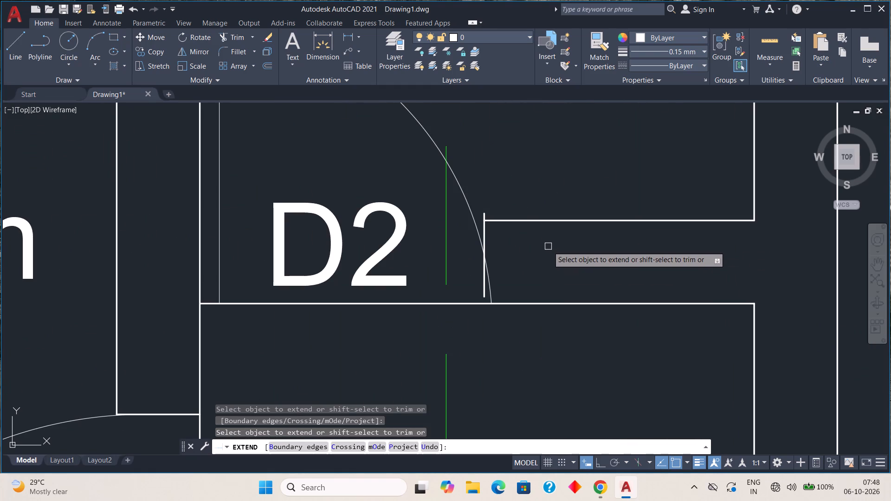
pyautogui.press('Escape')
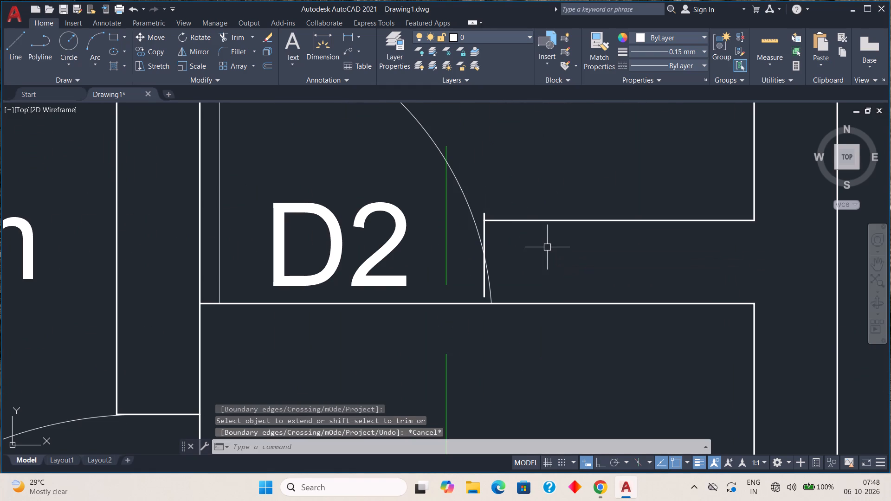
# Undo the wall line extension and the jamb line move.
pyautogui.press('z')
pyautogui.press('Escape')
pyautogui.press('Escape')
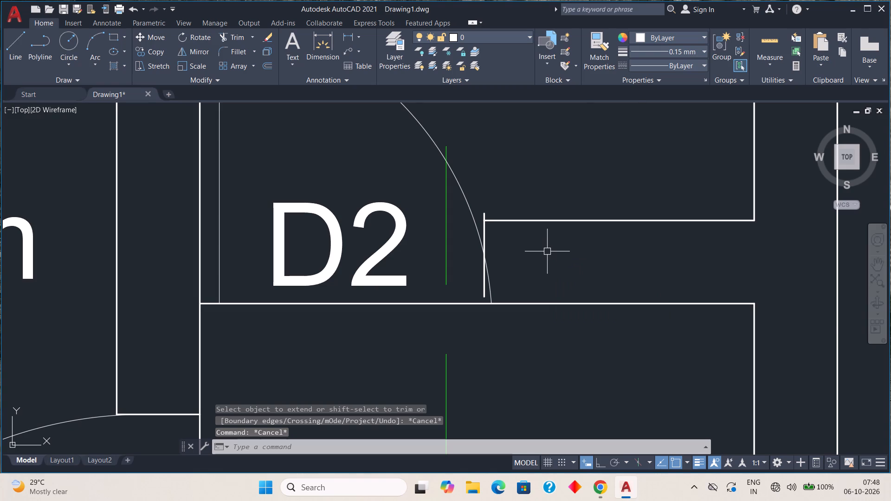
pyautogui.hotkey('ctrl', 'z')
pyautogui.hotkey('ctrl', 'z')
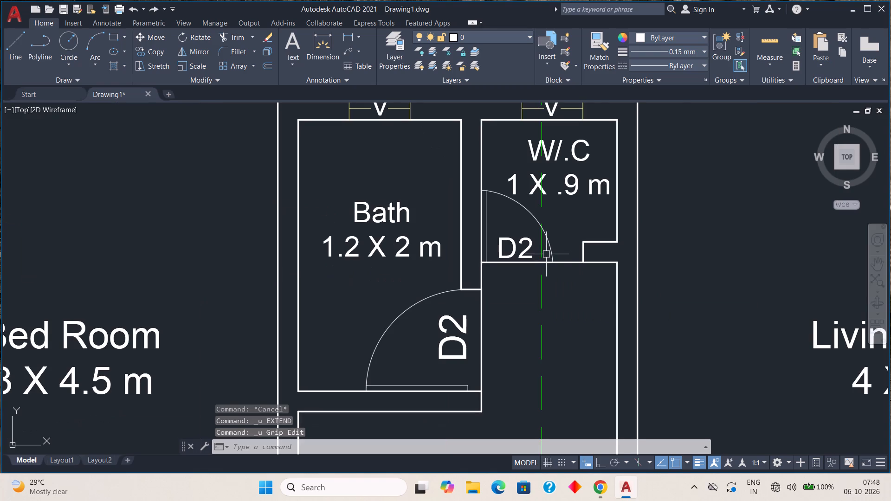
# Move the short jamb line of the W.C. opening by its midpoint horizontally to the lower end of the door arc.
pyautogui.scroll(1, 564, 250)
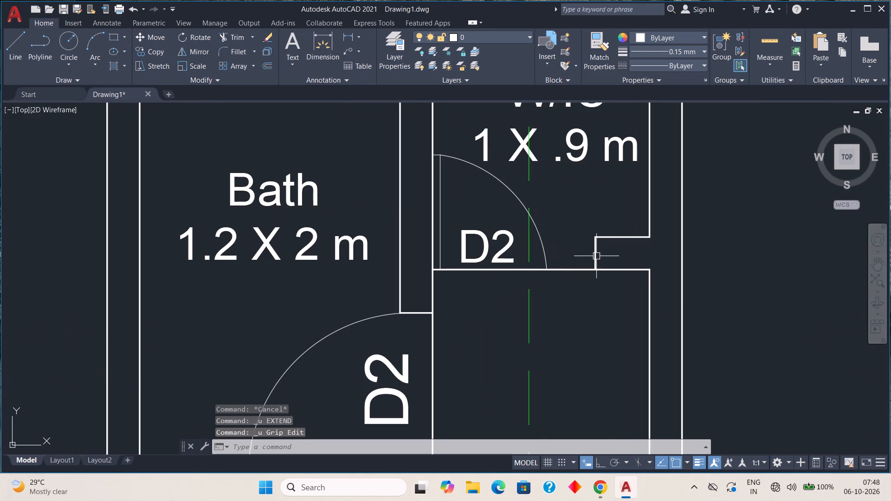
pyautogui.click(594, 256)
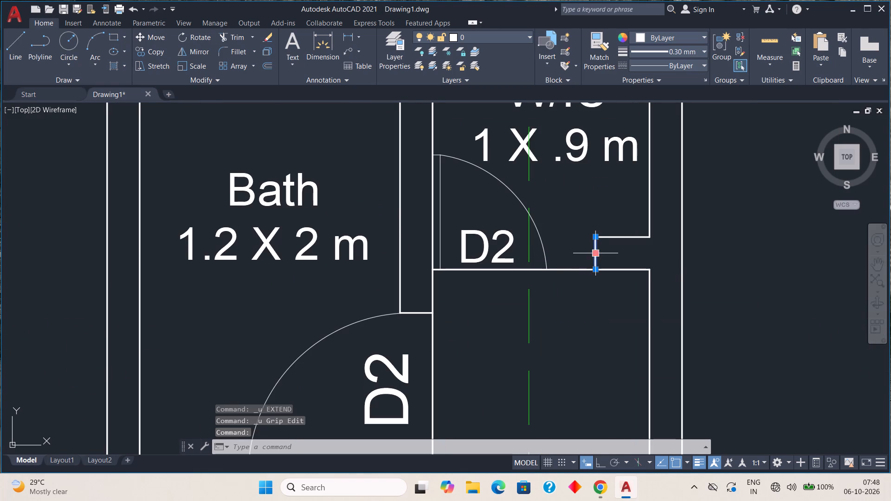
pyautogui.click(595, 255)
pyautogui.scroll(3, 550, 255)
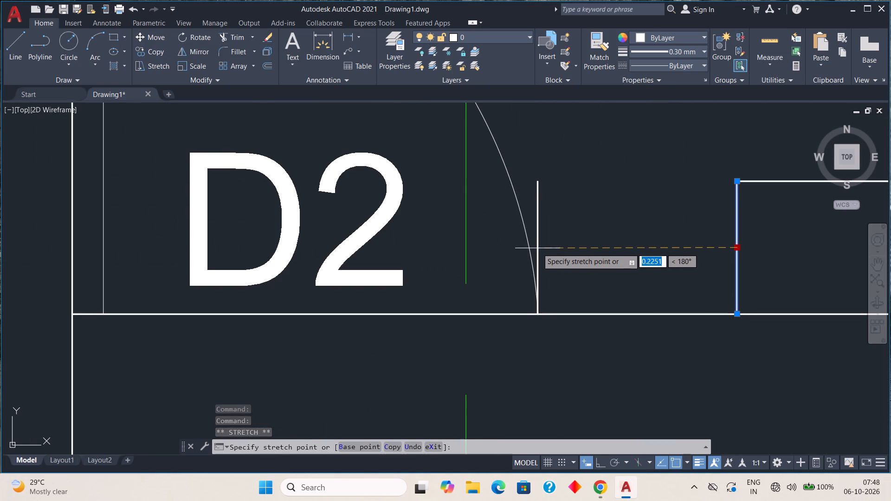
pyautogui.click(539, 248)
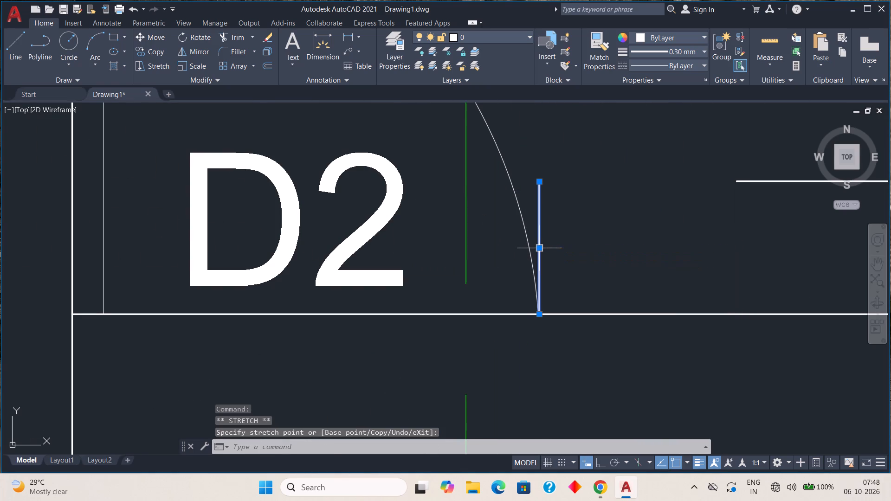
pyautogui.press('Escape')
# Extend the upper line of the W.C. wall stub past the moved jamb line to the door arc.
pyautogui.scroll(-2, 581, 252)
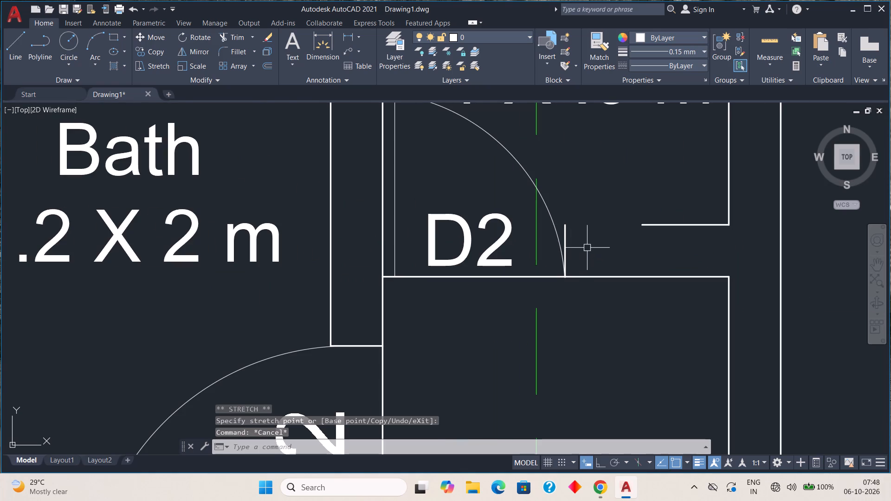
pyautogui.press('e')
pyautogui.press('x')
pyautogui.press('space')
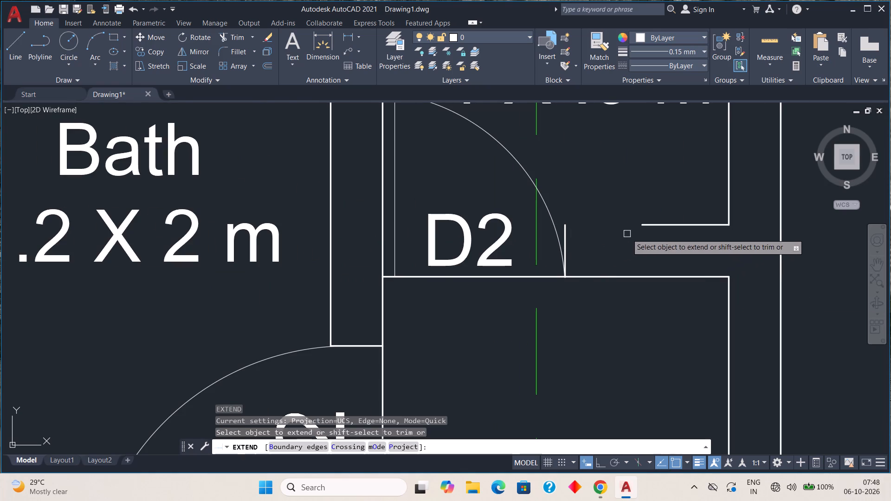
pyautogui.click(649, 224)
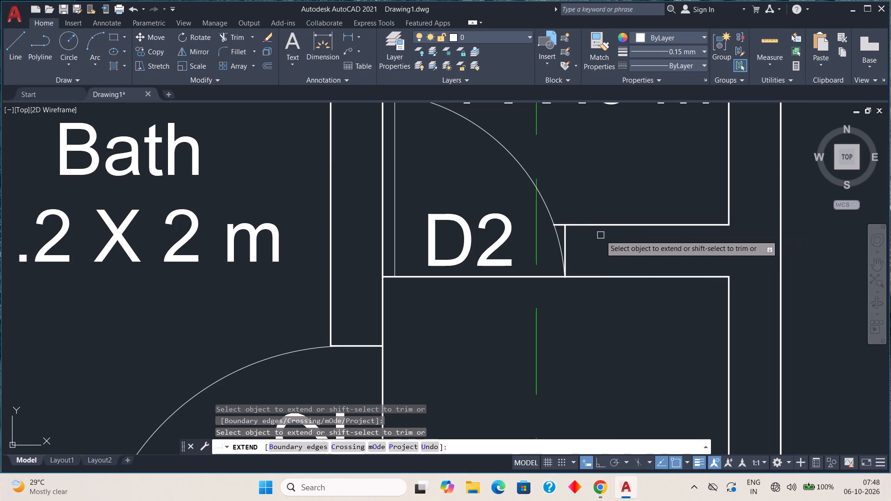
pyautogui.scroll(2, 592, 236)
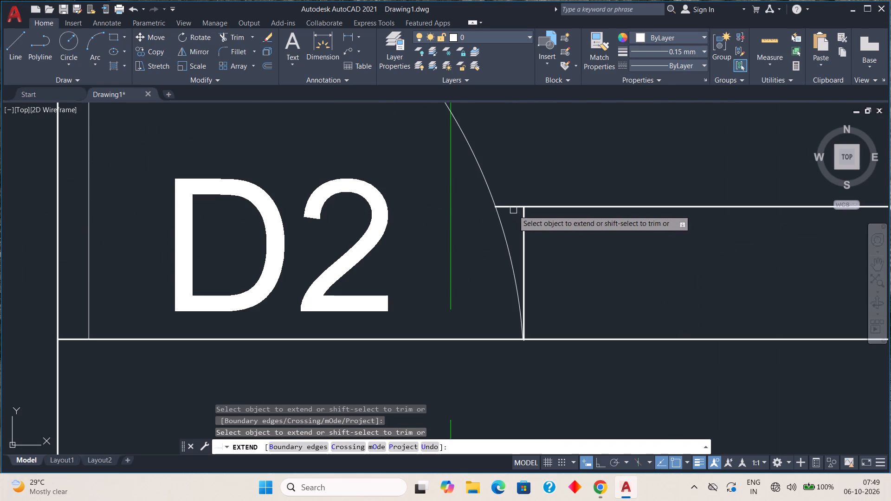
pyautogui.press('Escape')
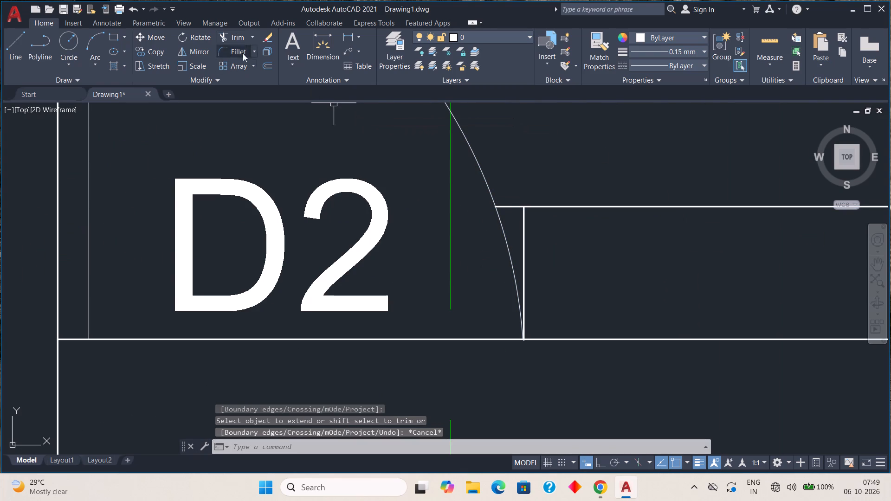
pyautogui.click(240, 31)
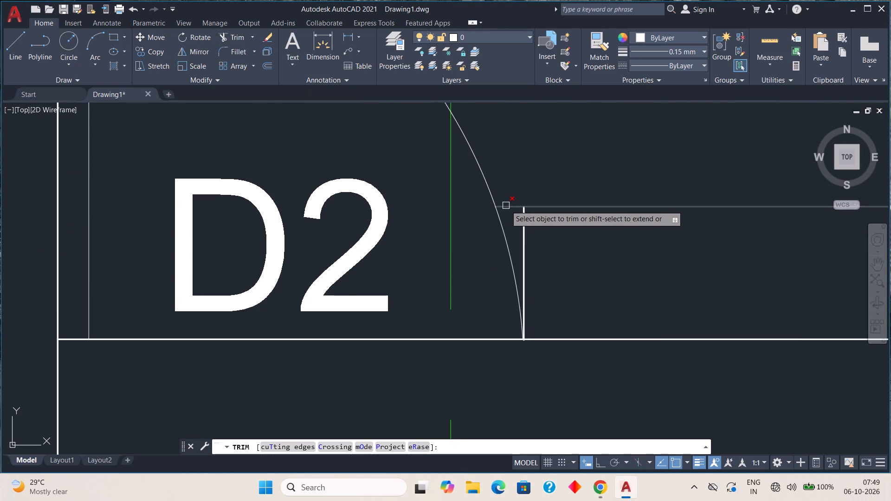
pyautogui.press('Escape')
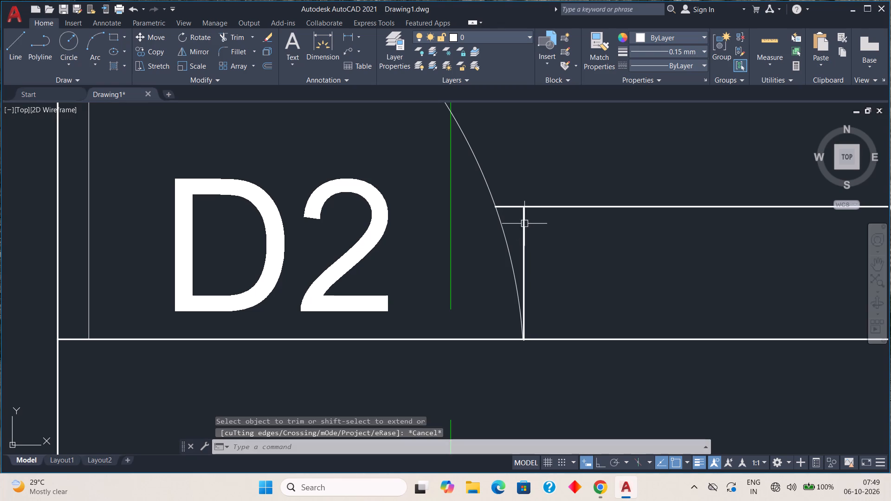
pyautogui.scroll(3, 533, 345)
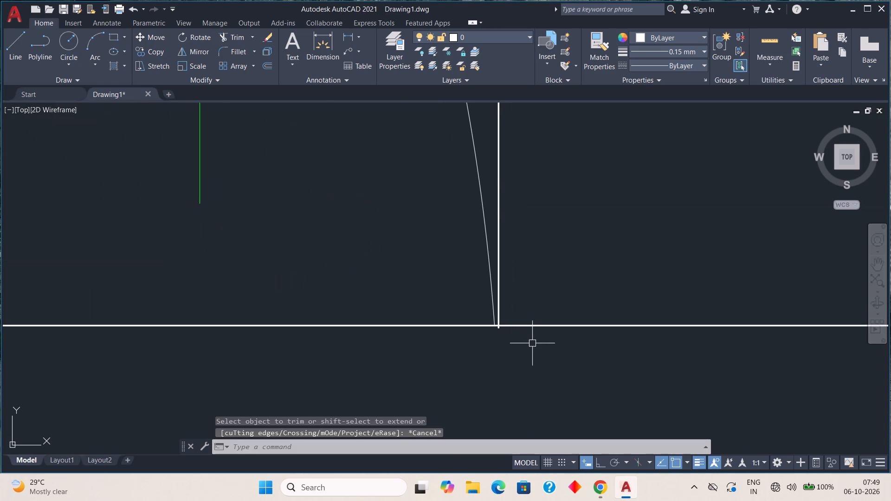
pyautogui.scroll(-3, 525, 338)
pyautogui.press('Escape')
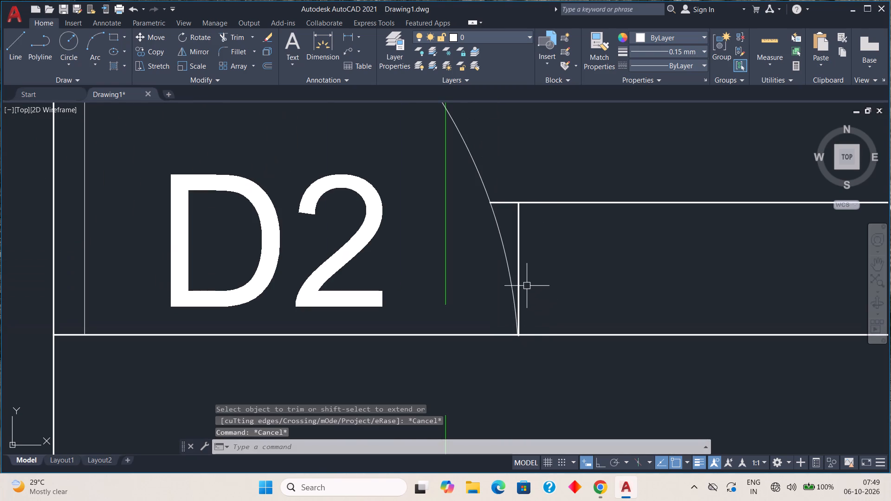
# Stretch the lower end of the W.C. jamb line to the lower end of the door arc.
pyautogui.click(520, 278)
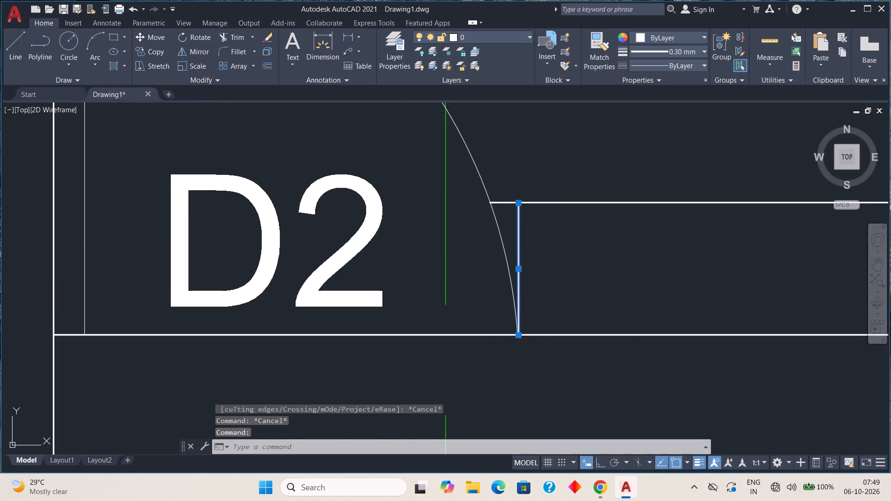
pyautogui.click(519, 335)
pyautogui.scroll(4, 521, 333)
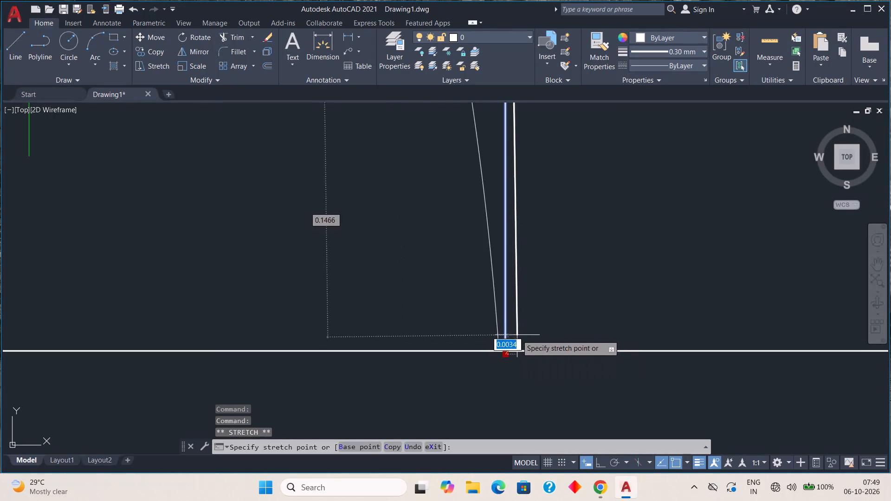
pyautogui.scroll(3, 517, 335)
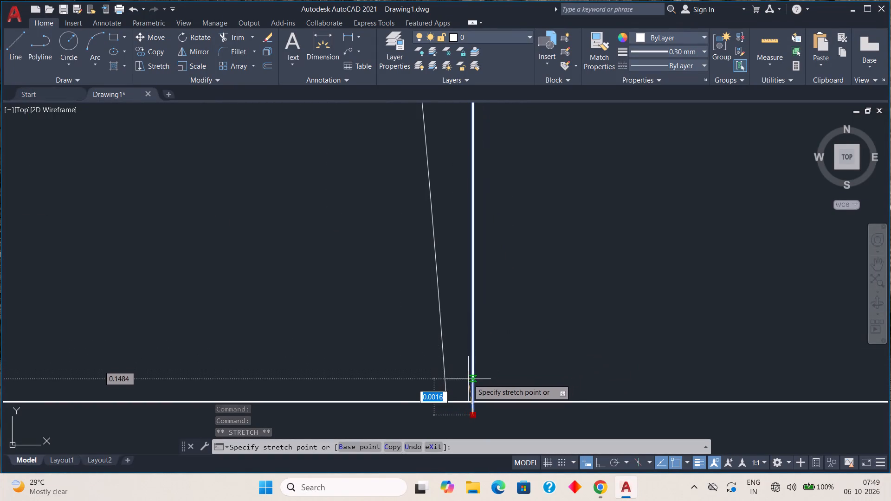
pyautogui.click(448, 399)
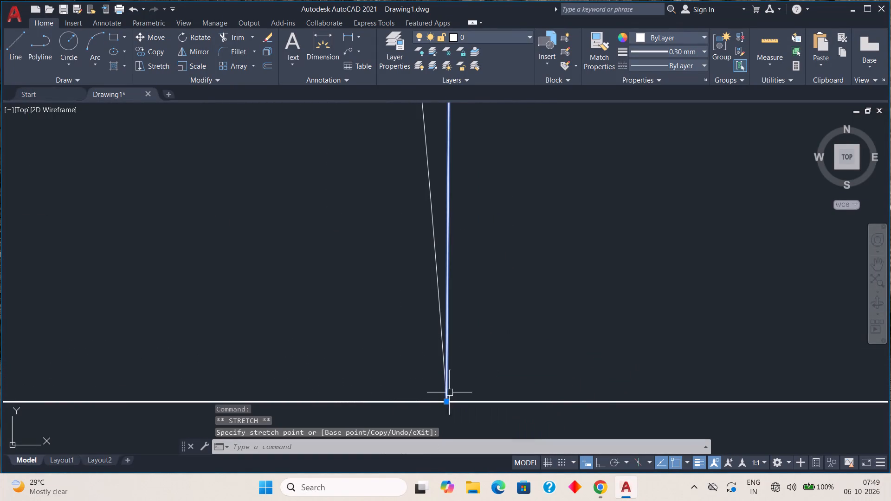
# Turn on Ortho and stretch the jamb line's upper end along the upper line of the wall stub to straighten it.
pyautogui.scroll(-3, 482, 298)
pyautogui.moveTo(496, 186); pyautogui.dragTo(471, 414, button='middle')
pyautogui.scroll(-3, 495, 266)
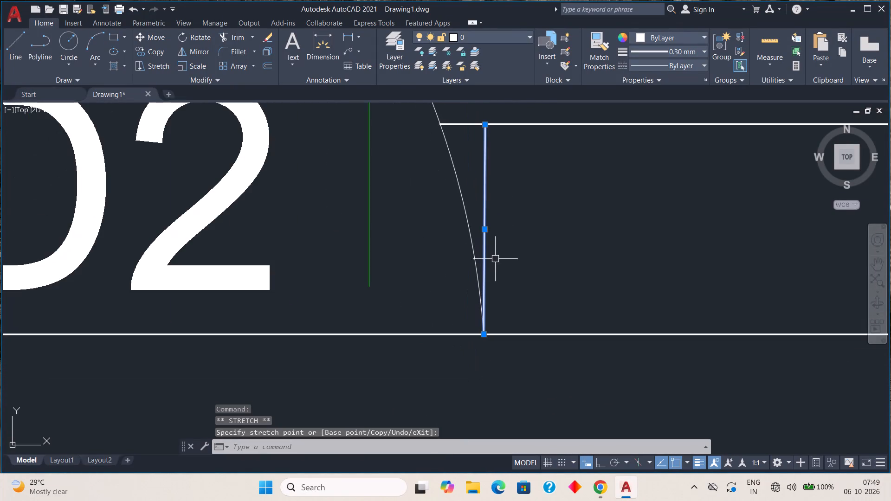
pyautogui.scroll(-1, 509, 183)
pyautogui.moveTo(510, 176); pyautogui.dragTo(498, 212, button='middle')
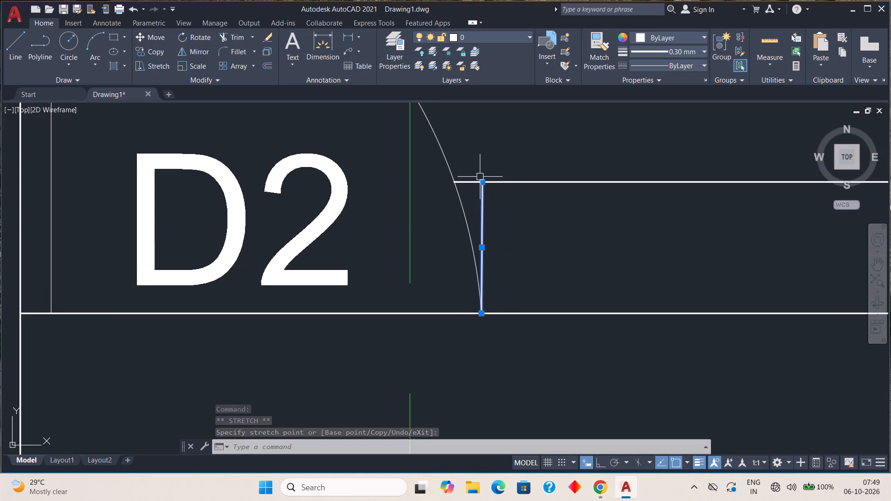
pyautogui.click(483, 182)
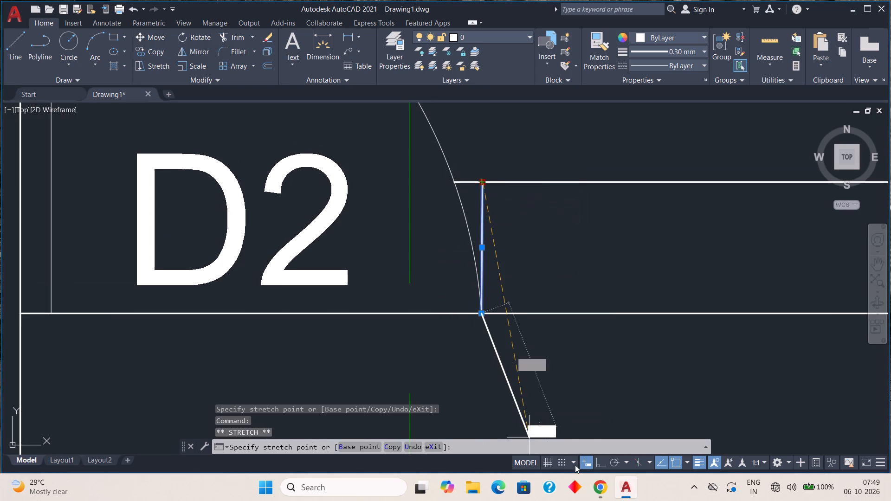
pyautogui.click(598, 462)
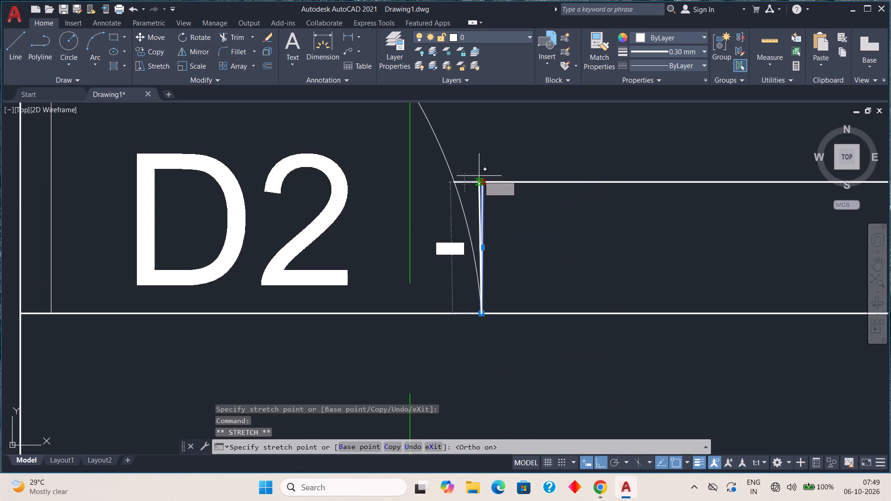
pyautogui.scroll(2, 479, 180)
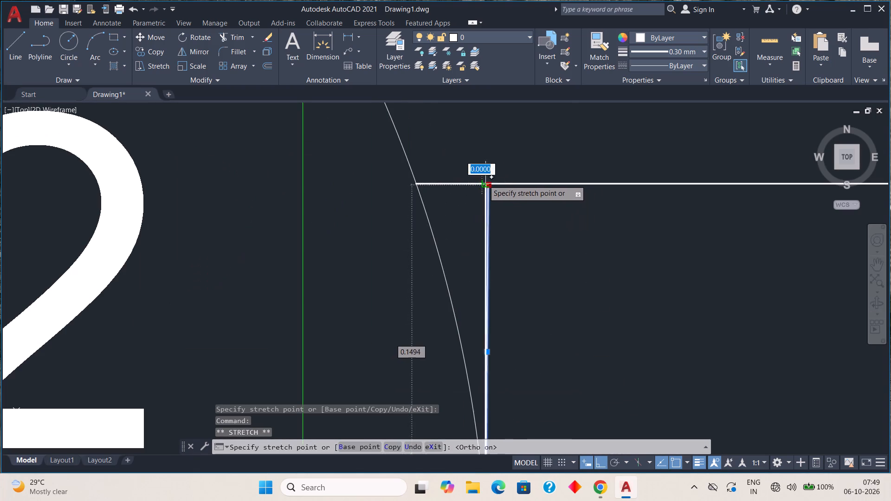
pyautogui.scroll(-2, 485, 182)
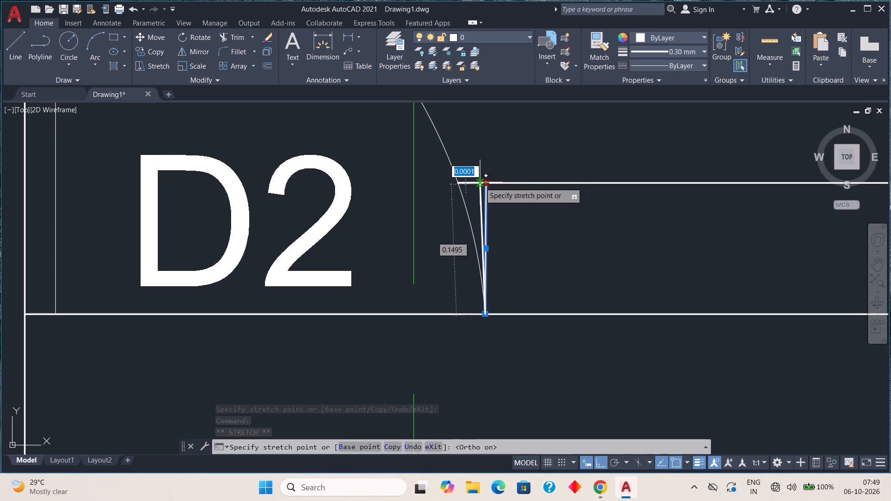
pyautogui.scroll(1, 480, 184)
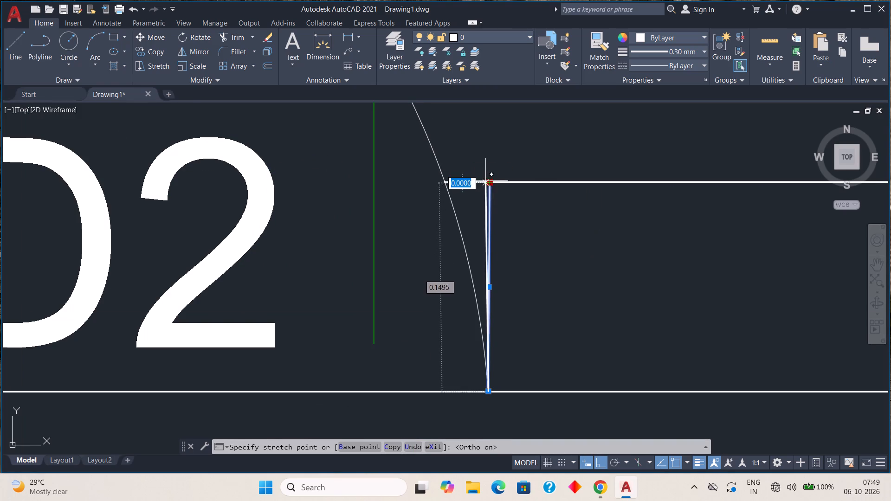
pyautogui.scroll(4, 485, 181)
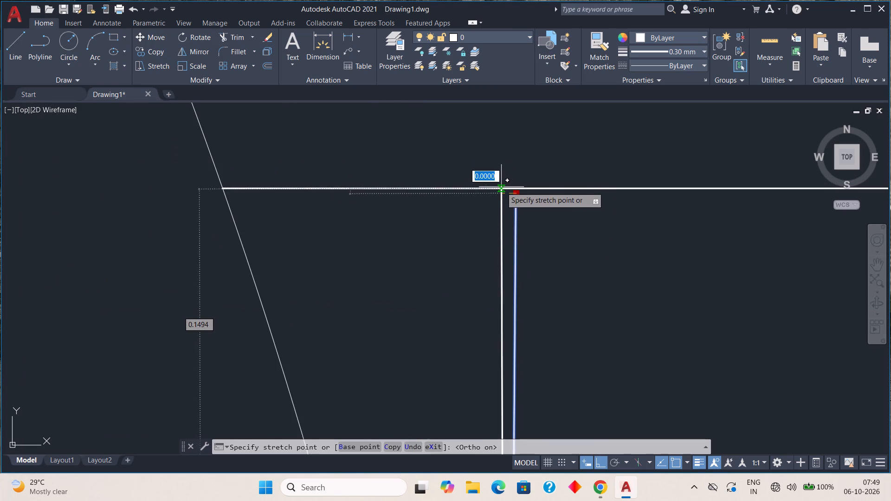
pyautogui.click(504, 187)
pyautogui.press('Escape')
# Trim the upper line of the W.C. wall stub between the door arc and the jamb line.
pyautogui.scroll(-4, 542, 242)
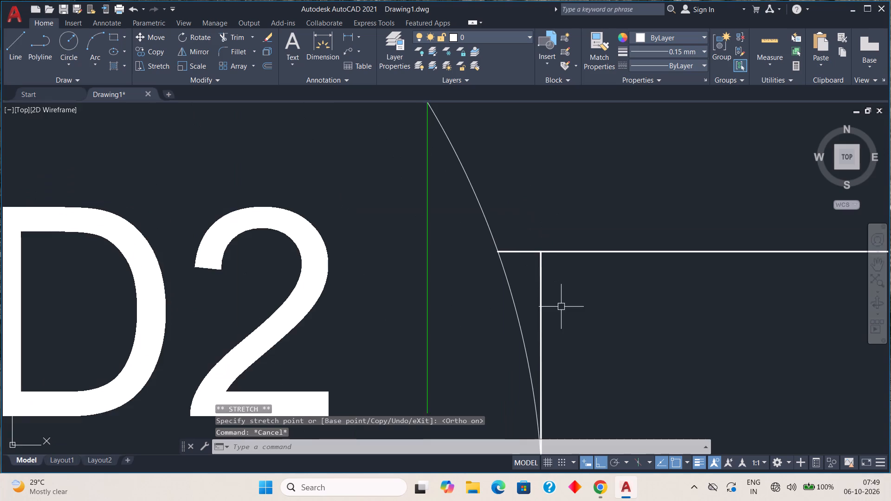
pyautogui.moveTo(561, 303); pyautogui.dragTo(559, 193, button='middle')
pyautogui.moveTo(559, 186); pyautogui.dragTo(550, 283, button='middle')
pyautogui.scroll(3, 530, 251)
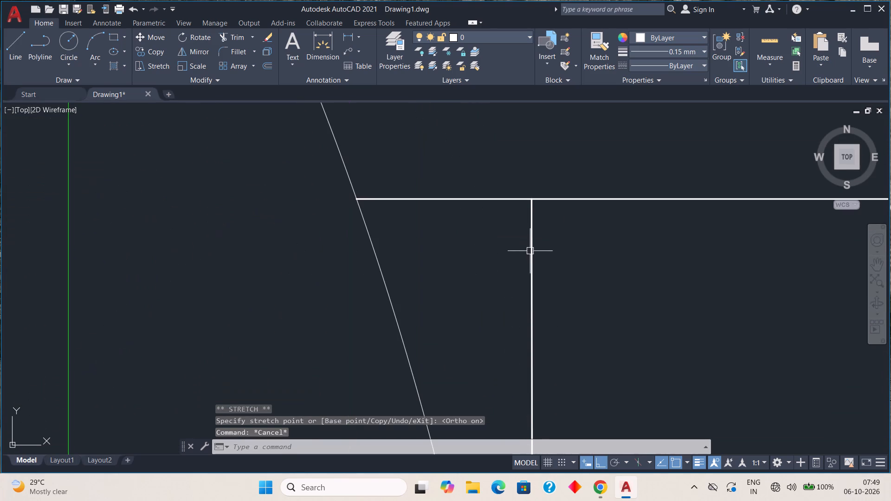
pyautogui.click(533, 247)
pyautogui.press('Escape')
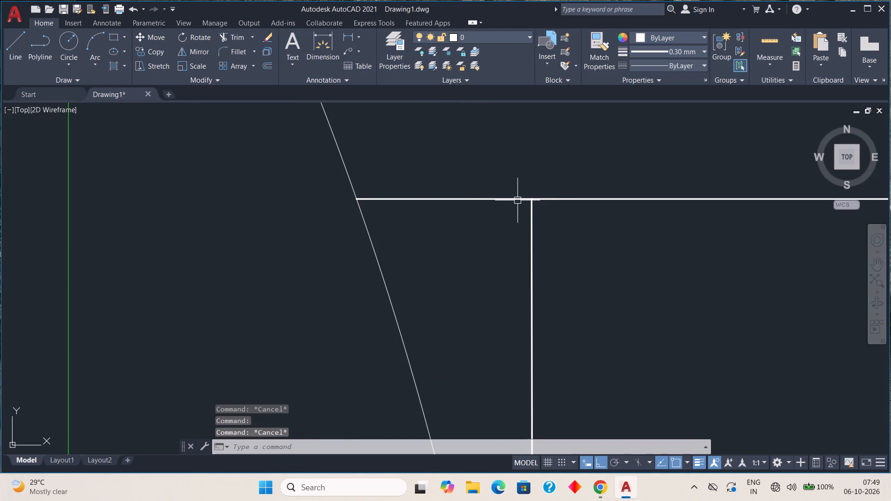
pyautogui.click(221, 37)
pyautogui.click(433, 201)
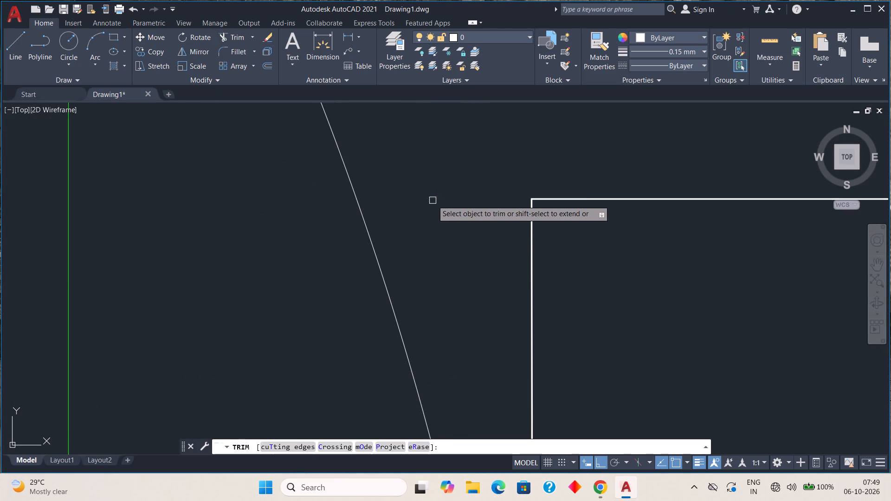
pyautogui.press('Escape')
# Move the W/.C room label horizontally about 0.1 towards the Bath.
pyautogui.scroll(-7, 488, 239)
pyautogui.scroll(-3, 542, 310)
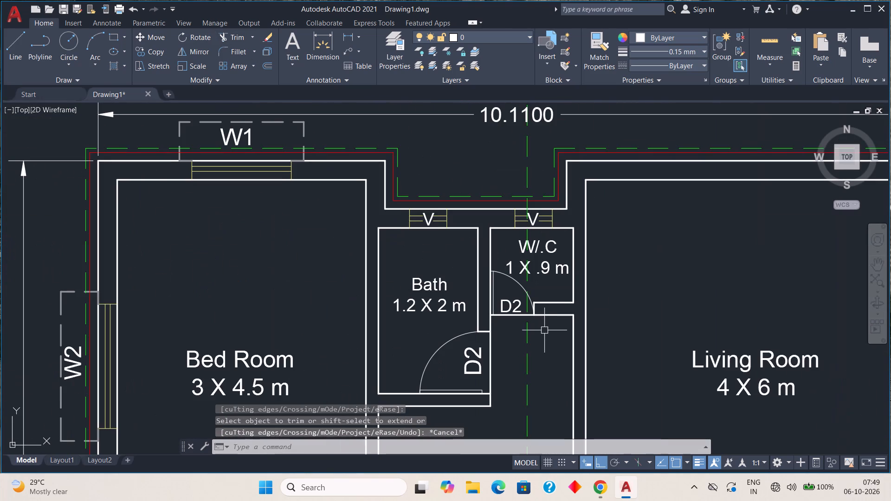
pyautogui.moveTo(537, 328); pyautogui.dragTo(534, 302, button='middle')
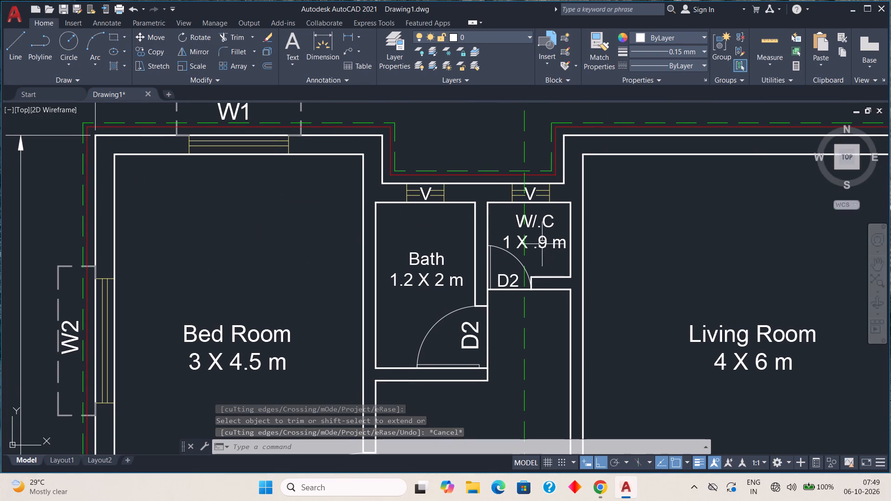
pyautogui.click(542, 244)
pyautogui.click(459, 213)
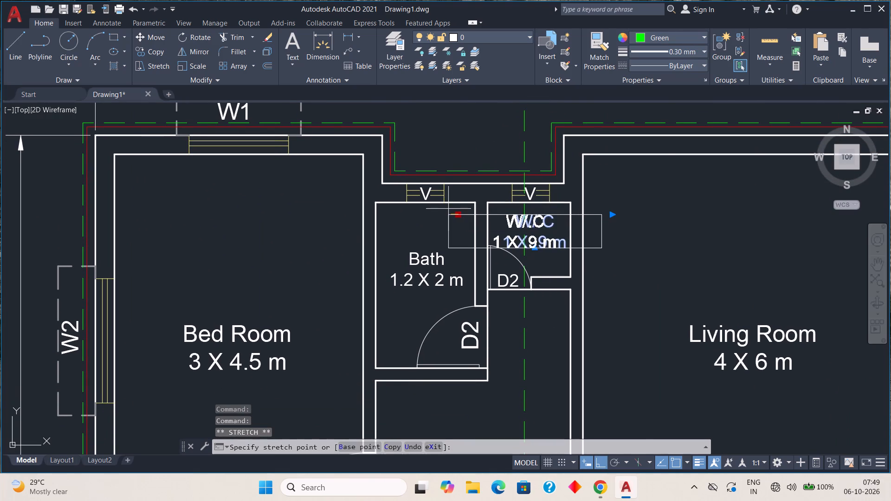
pyautogui.scroll(3, 447, 209)
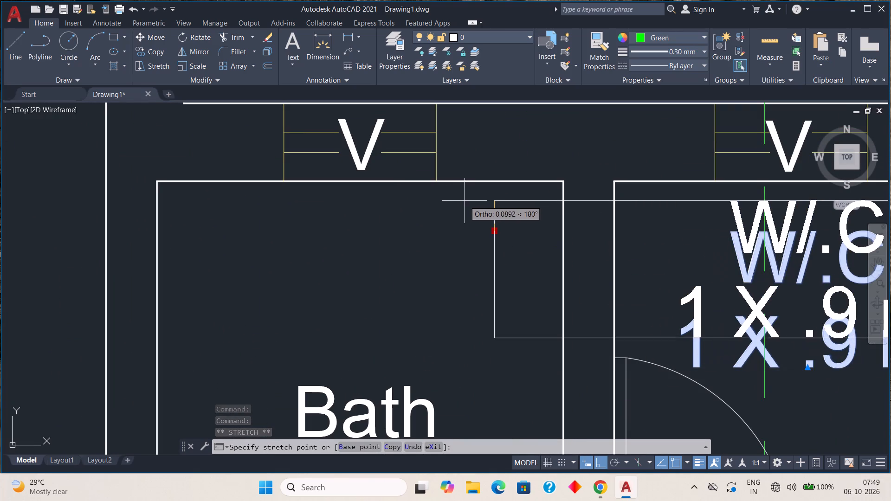
pyautogui.scroll(-2, 466, 200)
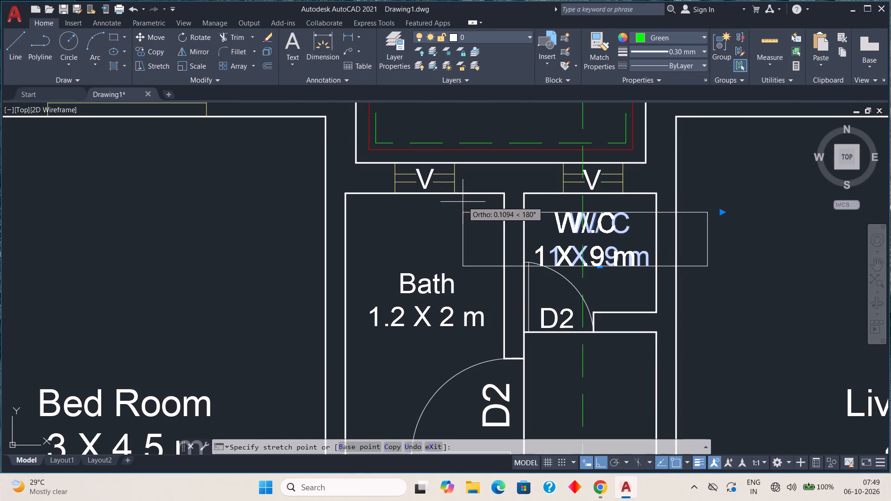
pyautogui.click(466, 202)
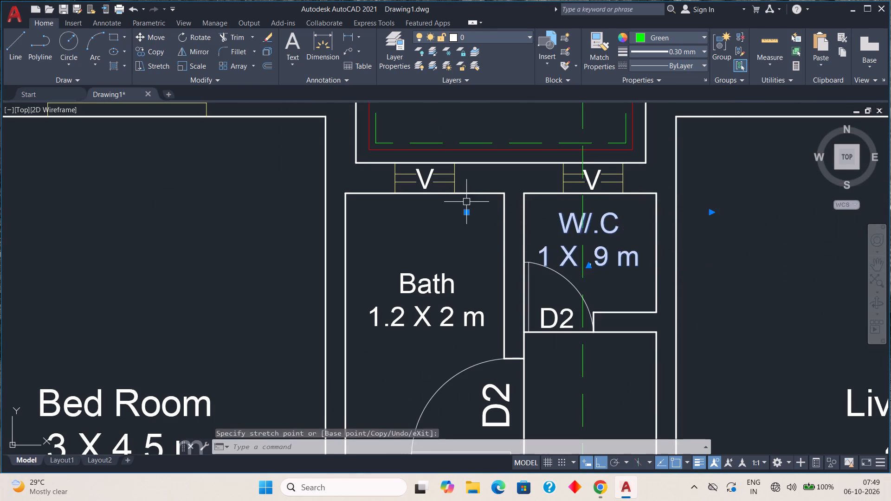
pyautogui.press('Escape')
pyautogui.scroll(-2, 487, 268)
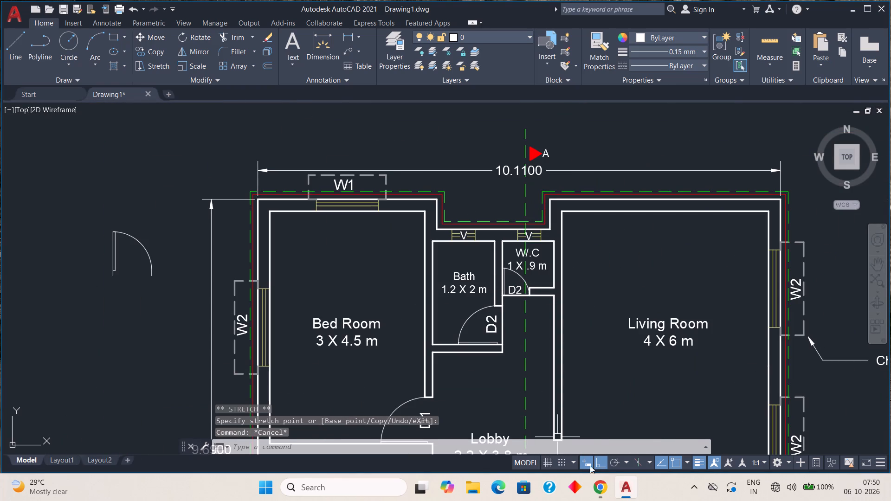
# Turn off Ortho and shorten the W.C.'s lower wall line from the Bath side to the jamb line, opening the doorway.
pyautogui.click(605, 464)
pyautogui.scroll(2, 520, 302)
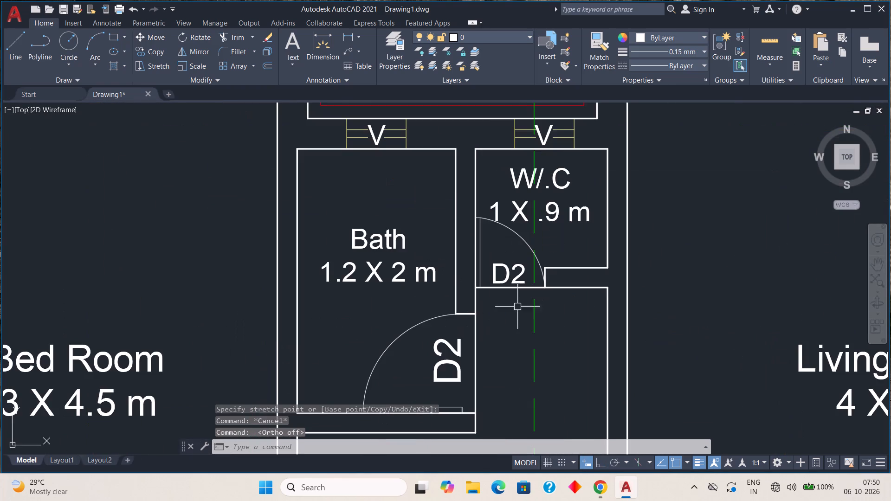
pyautogui.scroll(-1, 510, 316)
pyautogui.scroll(2, 504, 302)
pyautogui.scroll(-1, 504, 302)
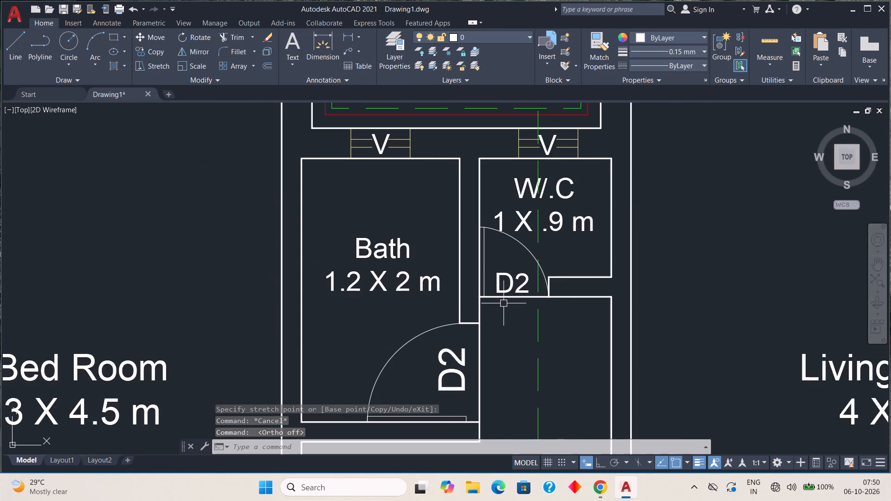
pyautogui.scroll(2, 511, 303)
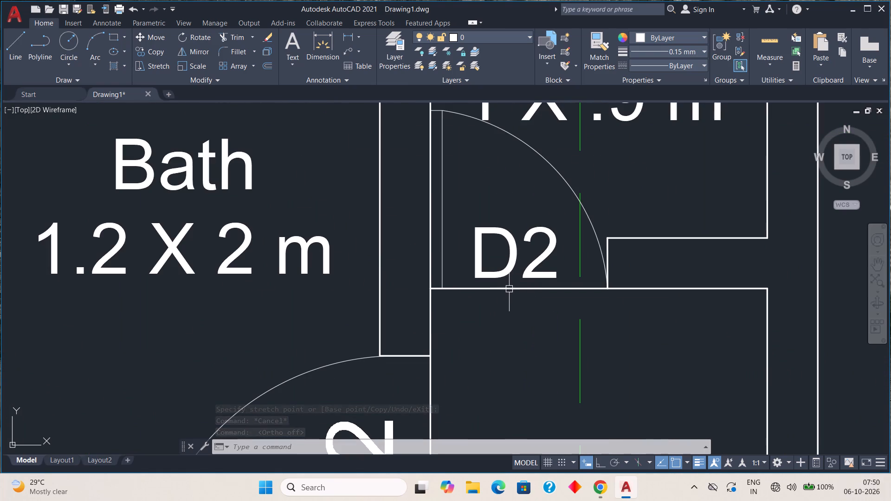
pyautogui.click(508, 287)
pyautogui.click(430, 290)
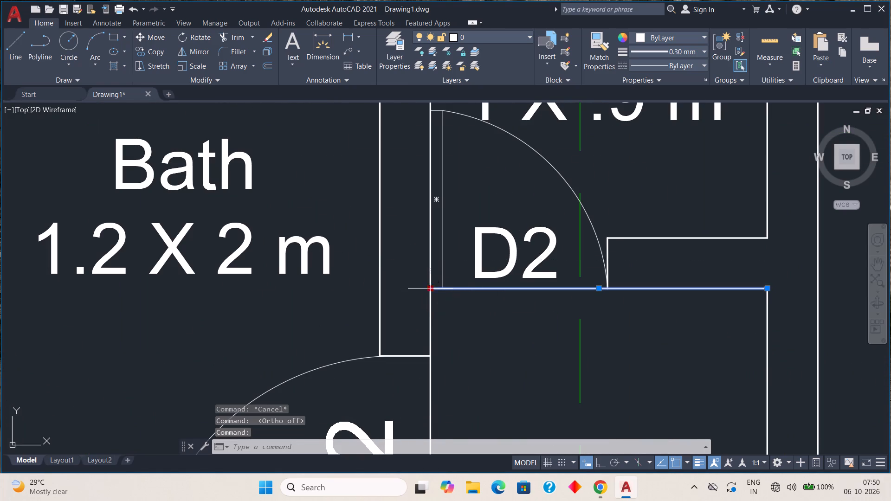
pyautogui.scroll(4, 606, 289)
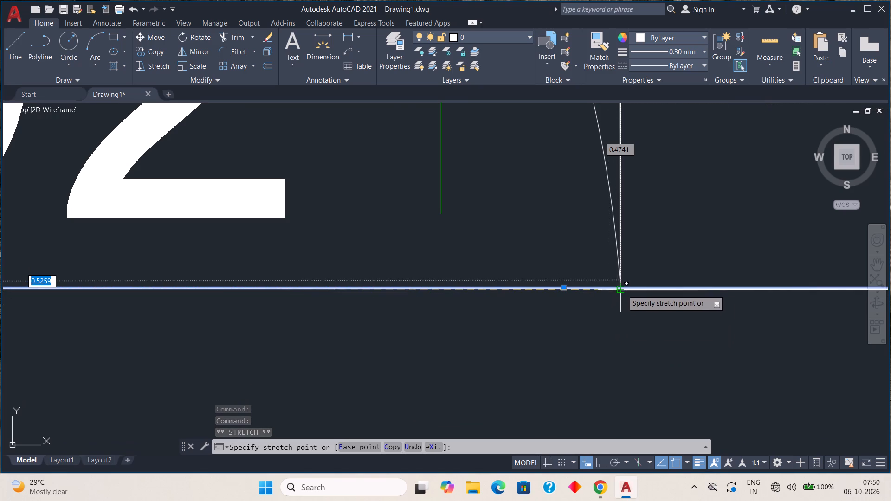
pyautogui.click(617, 284)
pyautogui.press('Escape')
pyautogui.scroll(-4, 598, 320)
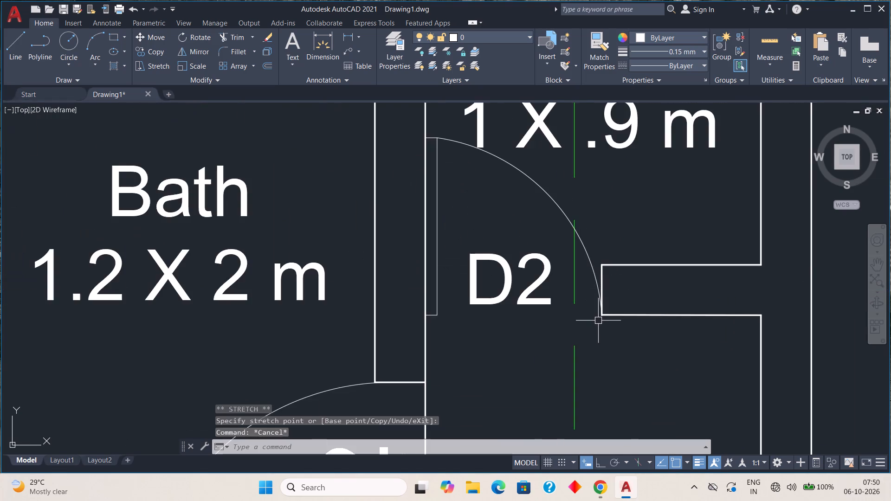
# Stretch the jamb line's upper end onto the corner with the upper line of the W.C. wall stub.
pyautogui.scroll(4, 614, 309)
pyautogui.scroll(-3, 584, 344)
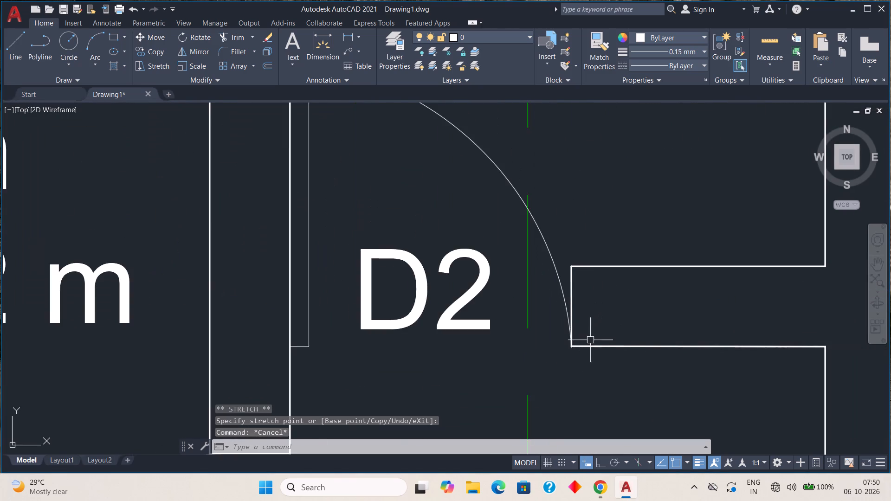
pyautogui.scroll(-2, 584, 344)
pyautogui.scroll(1, 596, 350)
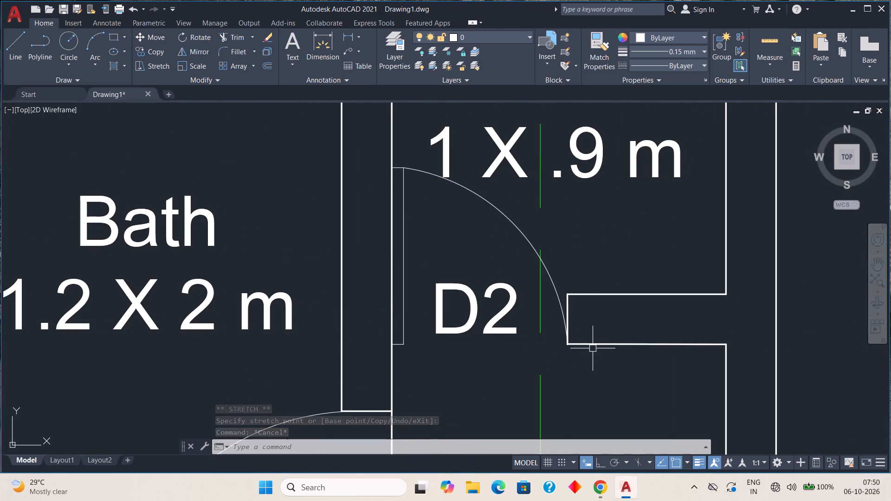
pyautogui.scroll(-1, 593, 348)
pyautogui.scroll(2, 594, 347)
pyautogui.scroll(-1, 595, 348)
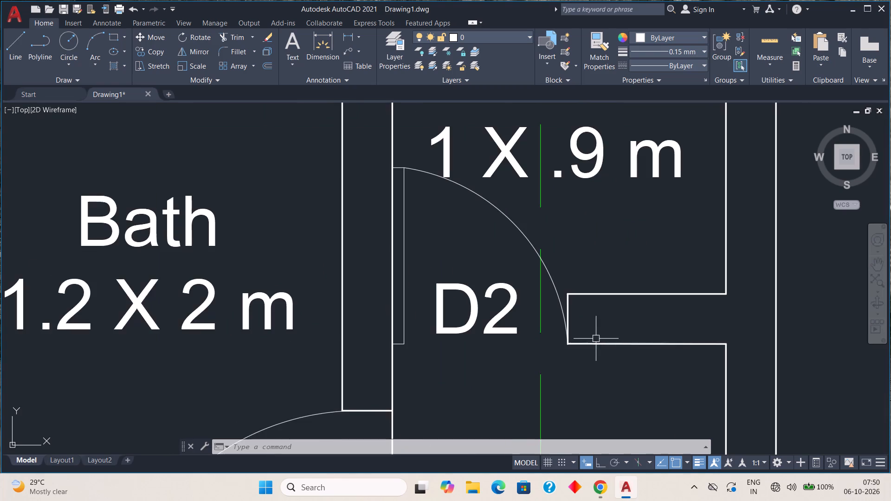
pyautogui.scroll(2, 592, 345)
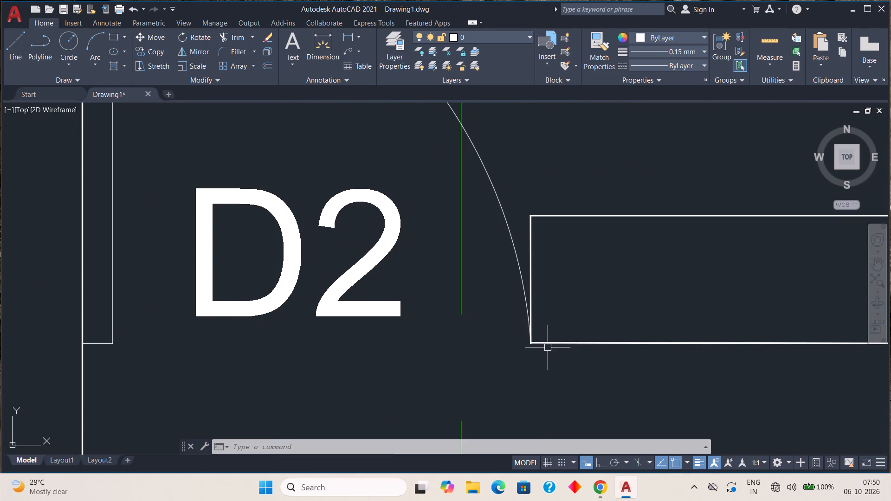
pyautogui.click(529, 232)
pyautogui.click(531, 216)
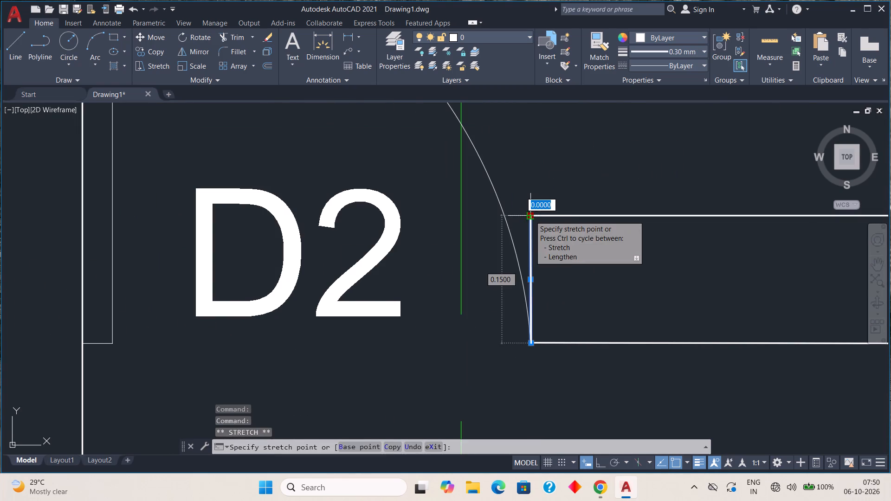
pyautogui.scroll(2, 530, 216)
pyautogui.click(529, 216)
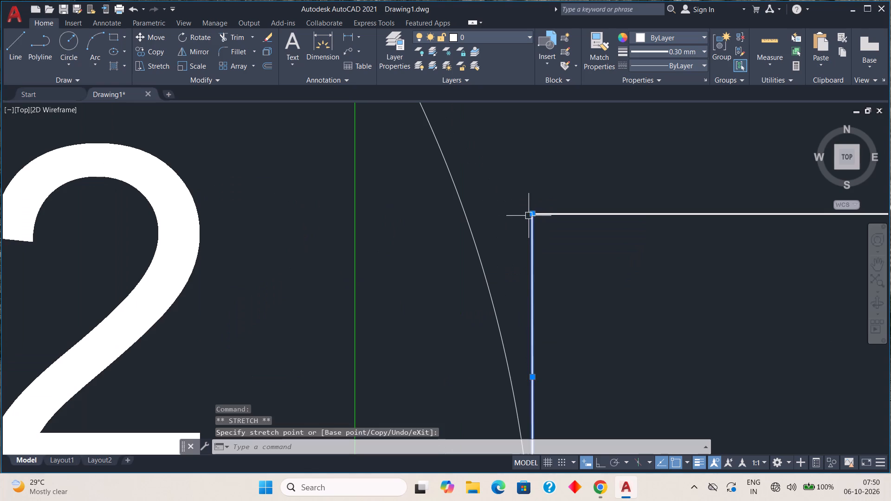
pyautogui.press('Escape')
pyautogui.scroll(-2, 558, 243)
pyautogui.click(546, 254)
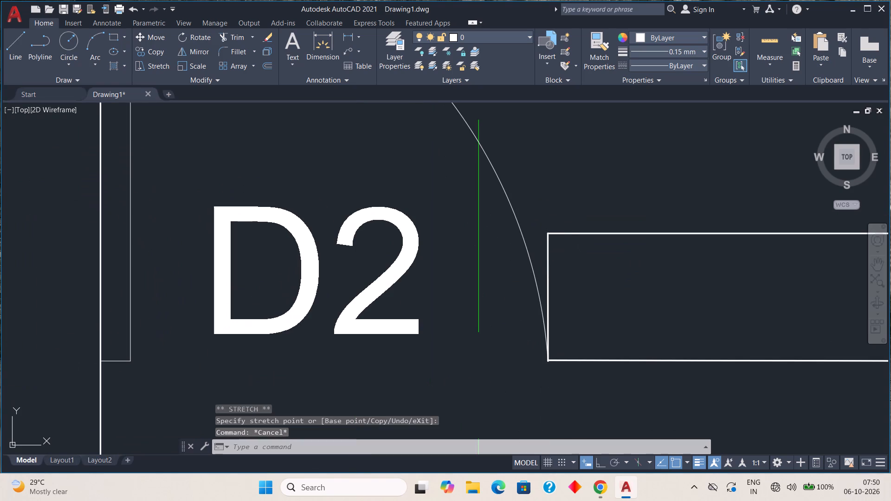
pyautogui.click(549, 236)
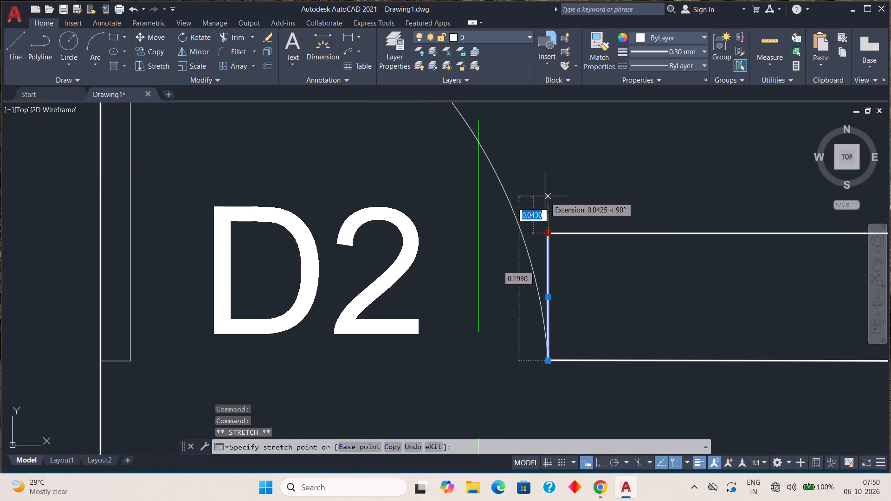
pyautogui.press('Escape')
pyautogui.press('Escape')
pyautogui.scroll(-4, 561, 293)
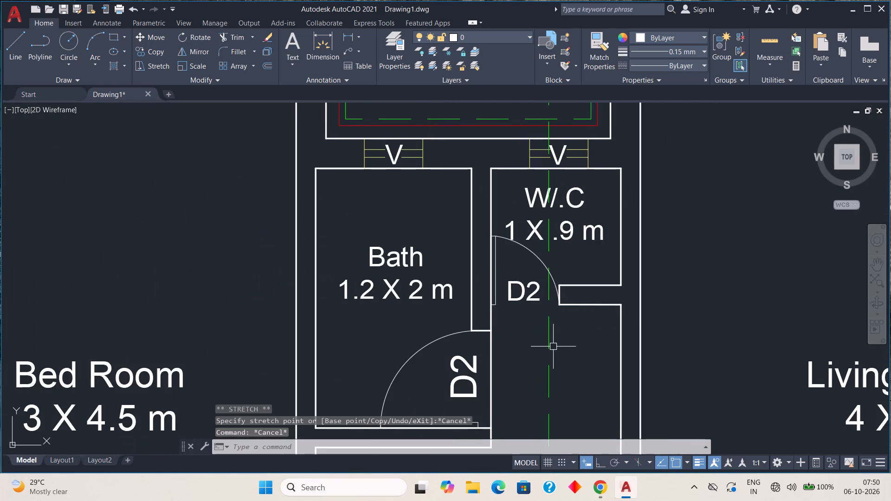
# Move the old door block out of the Bath doorway into the Bed Room, above the room label.
pyautogui.moveTo(556, 333); pyautogui.dragTo(577, 259, button='middle')
pyautogui.scroll(-1, 577, 260)
pyautogui.moveTo(582, 263); pyautogui.dragTo(579, 276, button='middle')
pyautogui.scroll(-1, 552, 286)
pyautogui.moveTo(546, 311); pyautogui.dragTo(555, 279, button='middle')
pyautogui.scroll(2, 555, 271)
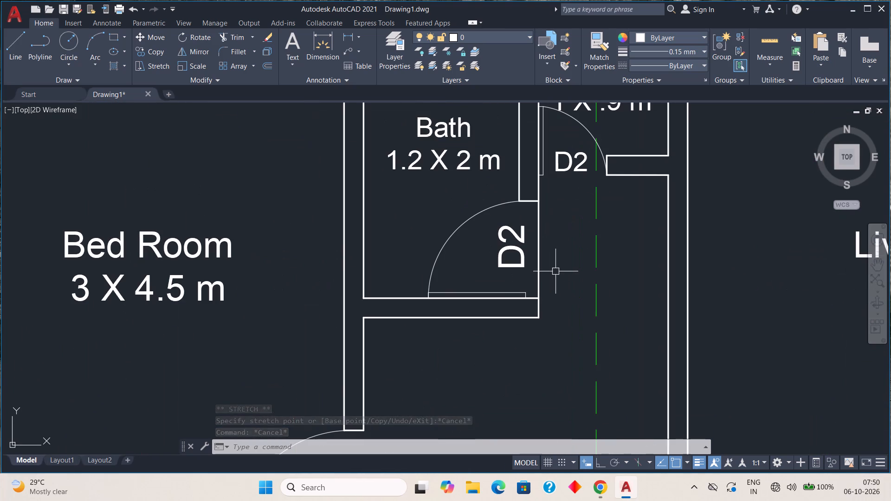
pyautogui.scroll(-1, 544, 280)
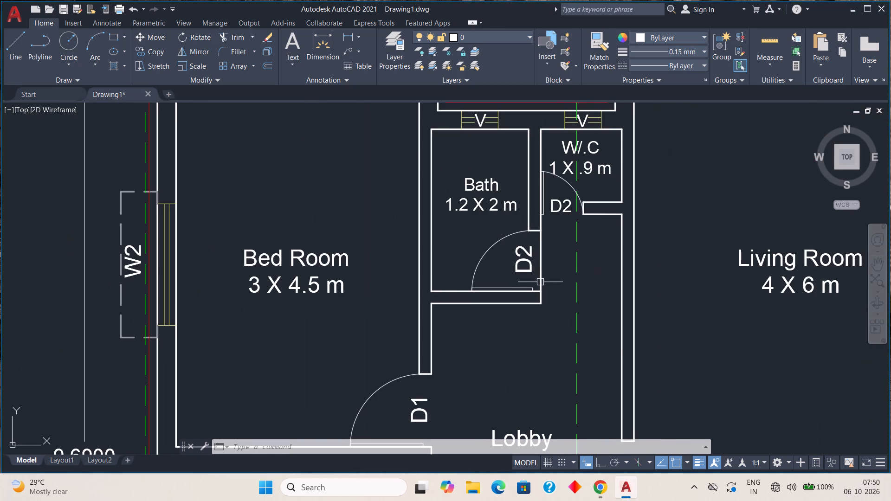
pyautogui.click(487, 251)
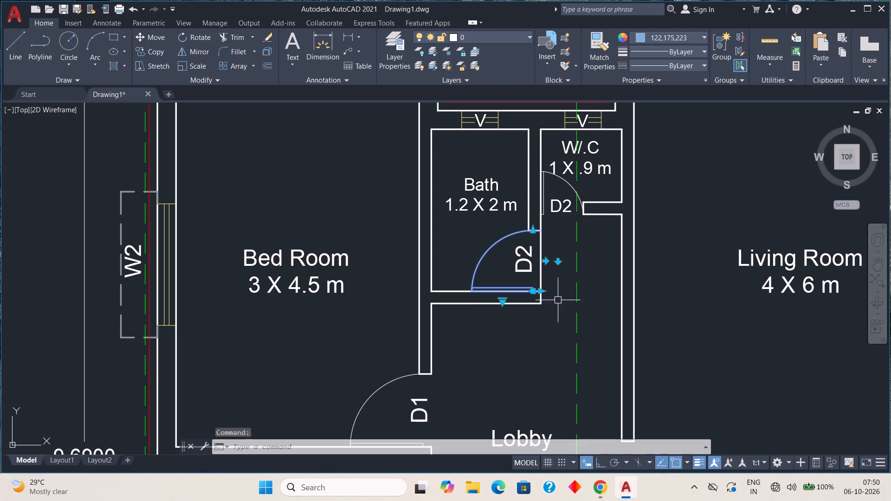
pyautogui.click(533, 290)
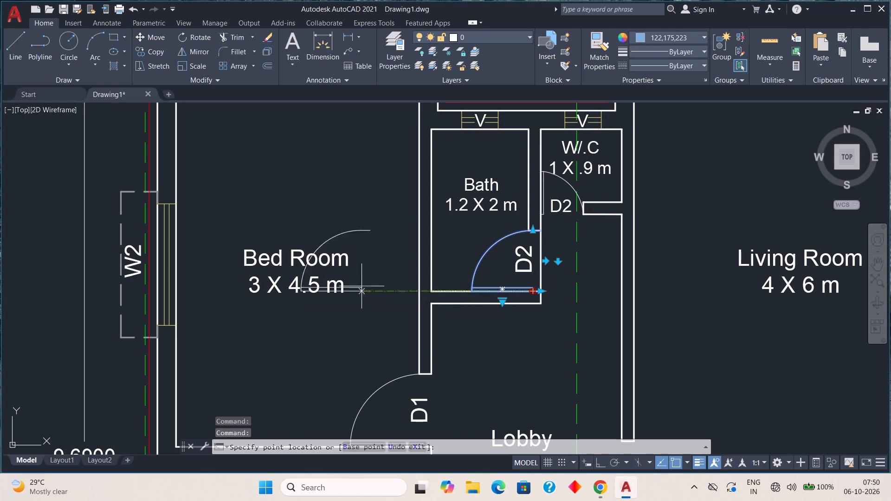
pyautogui.click(351, 219)
pyautogui.press('Escape')
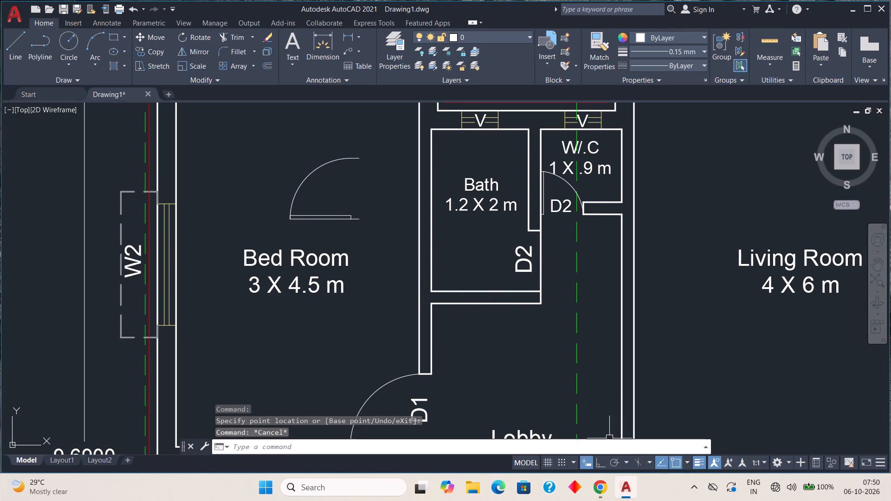
# Copy the redrawn W.C. door leaf and arc from the leaf's lower wall-side corner into the Bath, below its size label.
pyautogui.scroll(3, 545, 195)
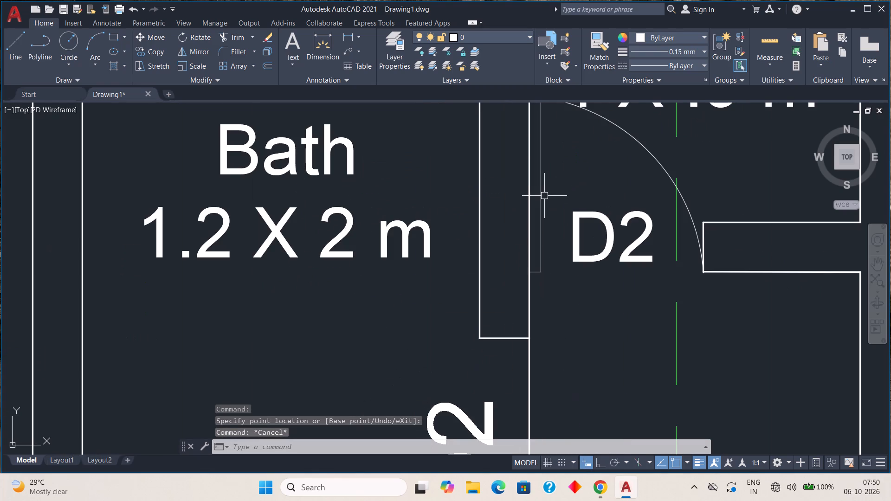
pyautogui.click(543, 197)
pyautogui.click(620, 130)
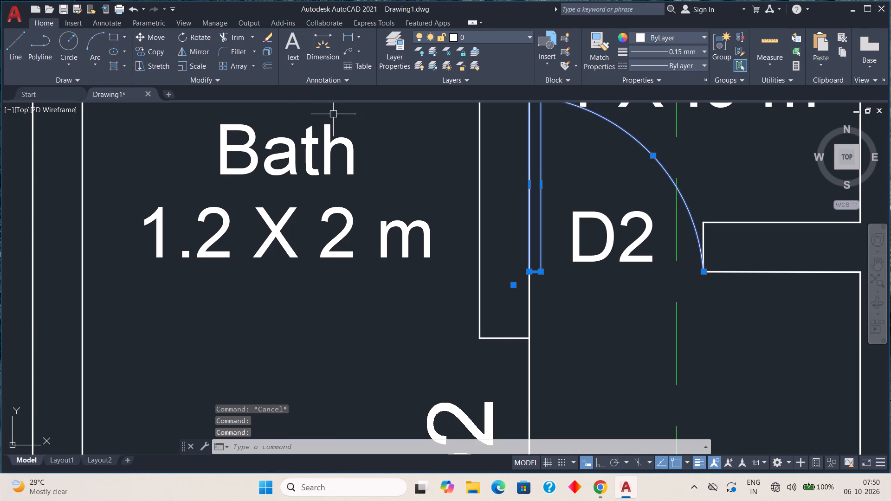
pyautogui.click(148, 49)
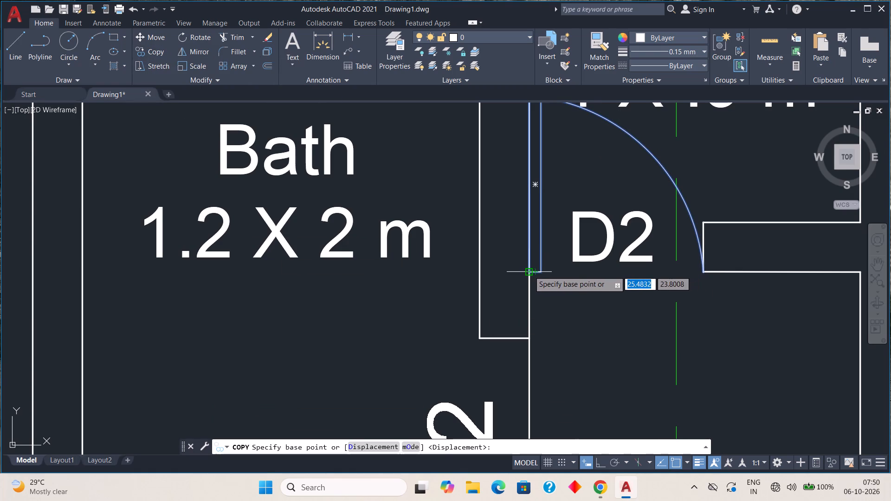
pyautogui.click(529, 270)
pyautogui.scroll(-2, 447, 342)
pyautogui.moveTo(436, 351); pyautogui.dragTo(515, 212, button='middle')
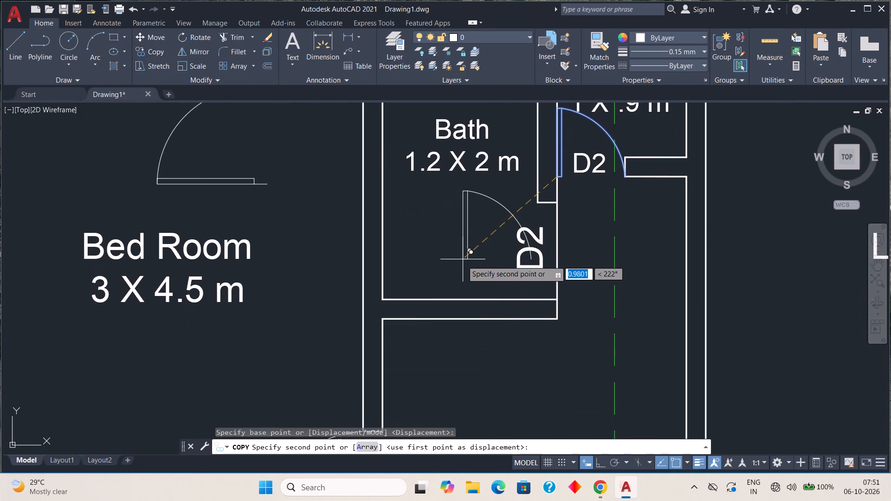
pyautogui.click(433, 252)
pyautogui.press('Escape')
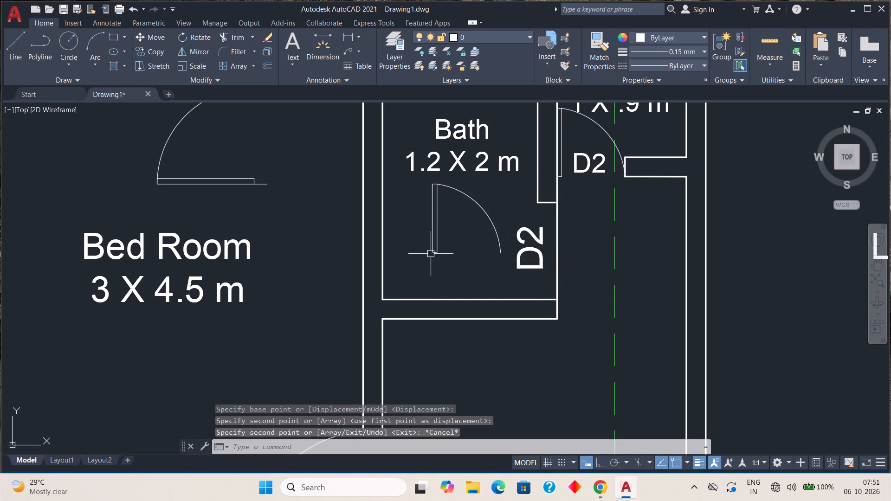
# Turn on Ortho and rotate the copied door 90° about the leaf's lower corner so the leaf lies horizontally.
pyautogui.click(432, 248)
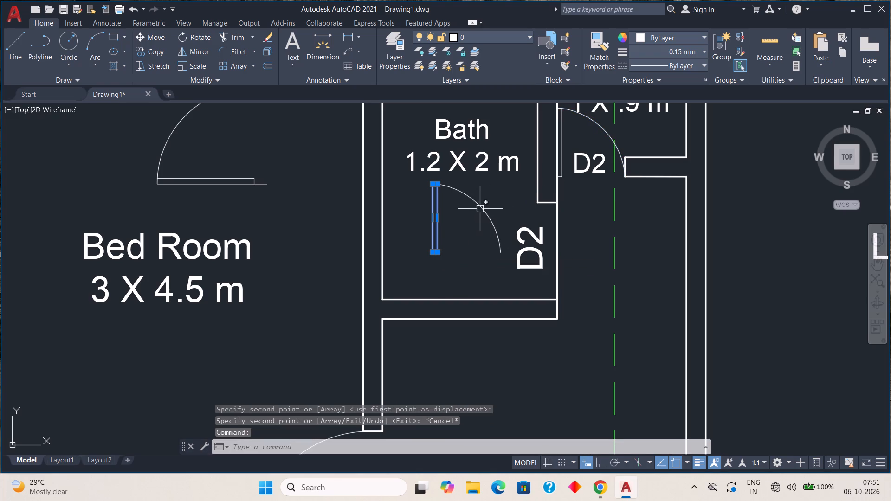
pyautogui.click(480, 208)
pyautogui.click(181, 35)
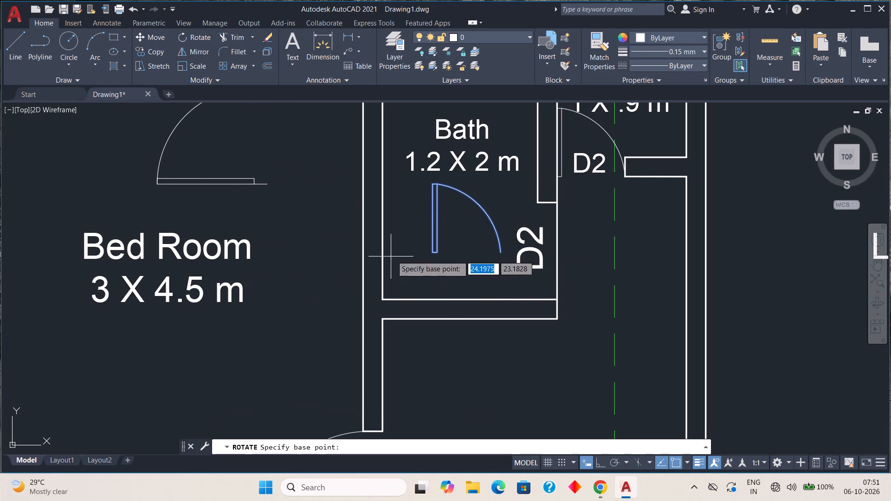
pyautogui.click(600, 464)
pyautogui.click(429, 254)
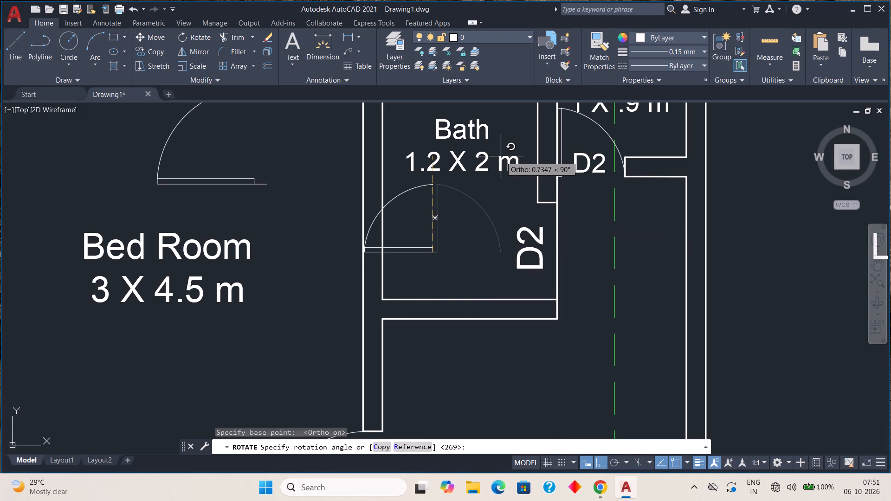
pyautogui.click(498, 123)
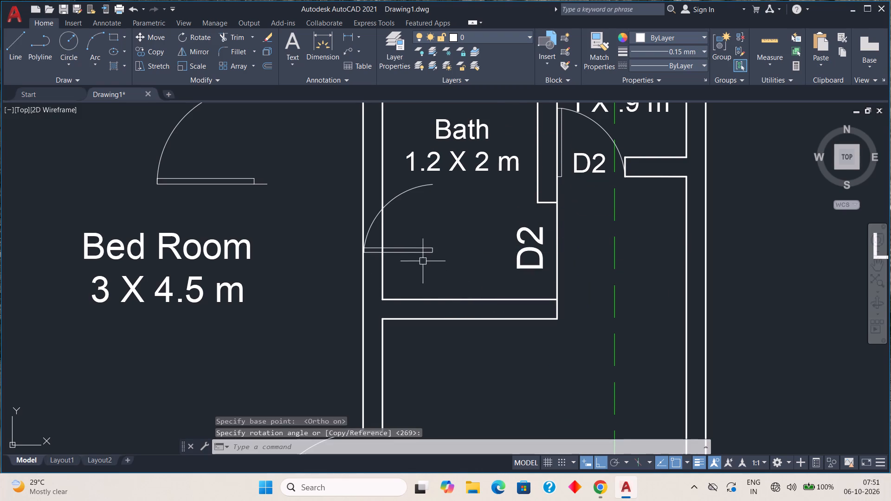
# Turn off Ortho and move the rotated door by its leaf's lower hinge corner onto the Bath's inner corner beside the lobby.
pyautogui.click(422, 253)
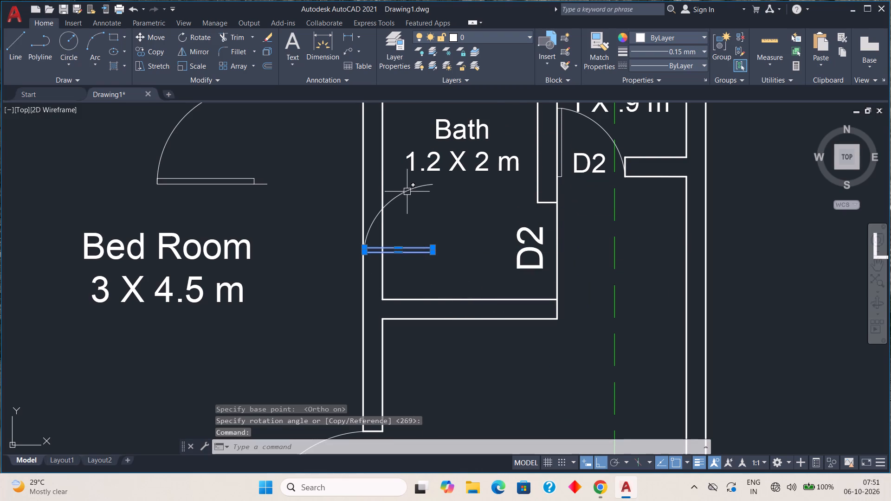
pyautogui.click(406, 191)
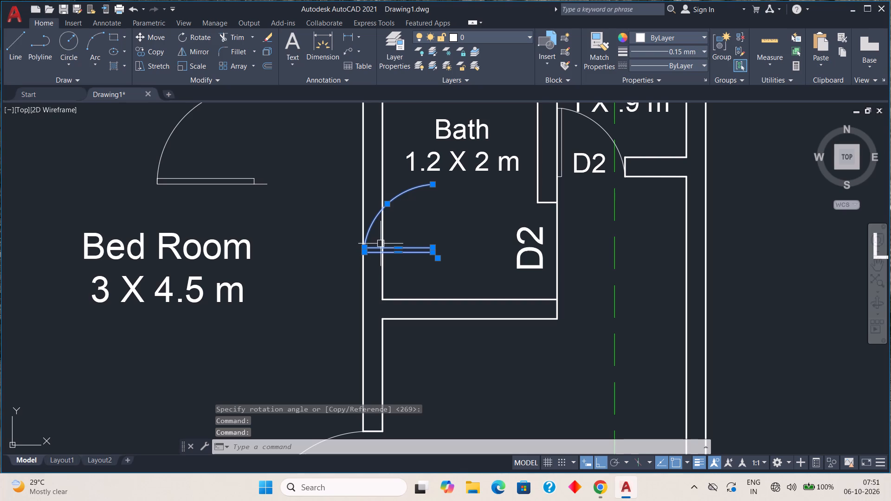
pyautogui.click(152, 39)
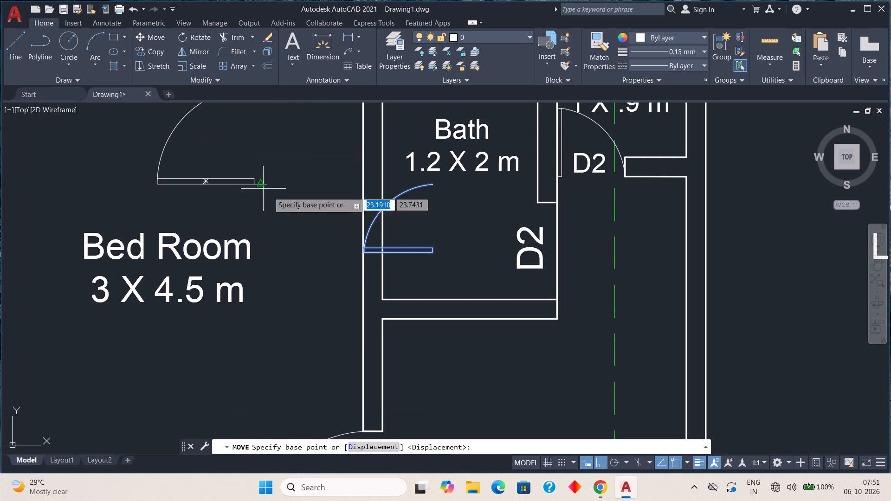
pyautogui.scroll(2, 462, 272)
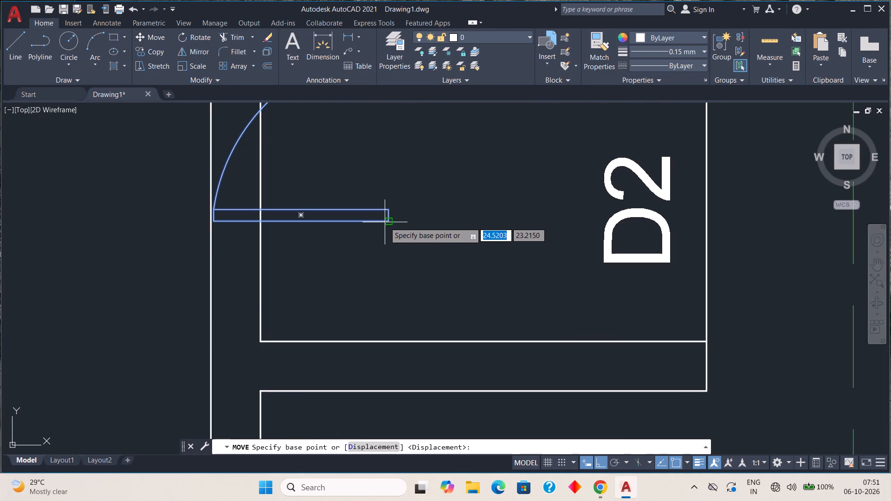
pyautogui.click(385, 222)
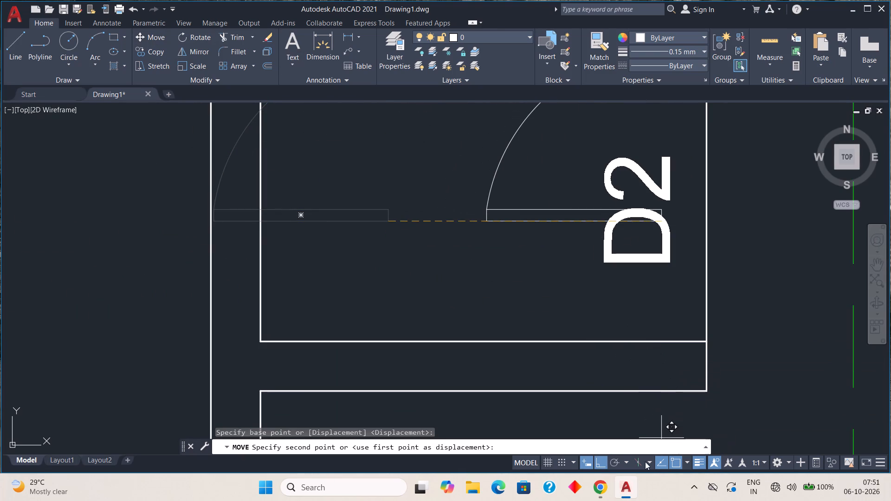
pyautogui.click(607, 463)
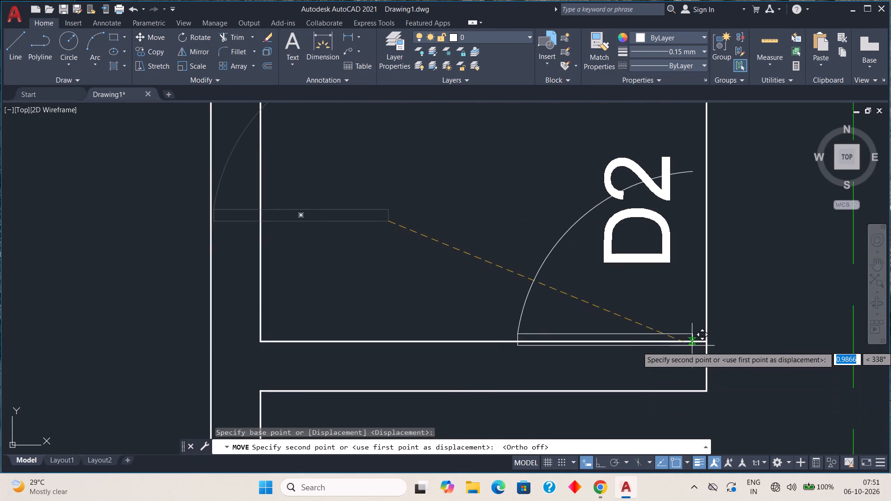
pyautogui.scroll(2, 692, 345)
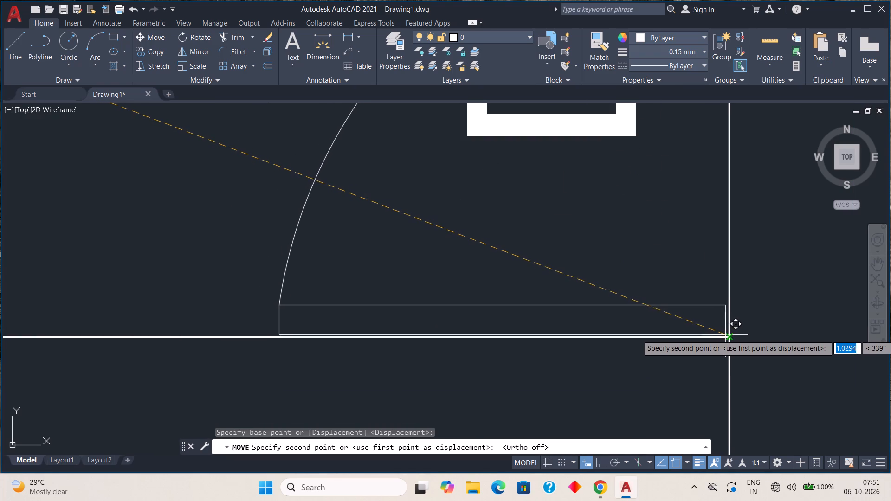
pyautogui.click(728, 334)
# Scale the Bath door by about 1.41 from its hinge corner so the arc reaches the wall end above the opening.
pyautogui.scroll(-3, 715, 327)
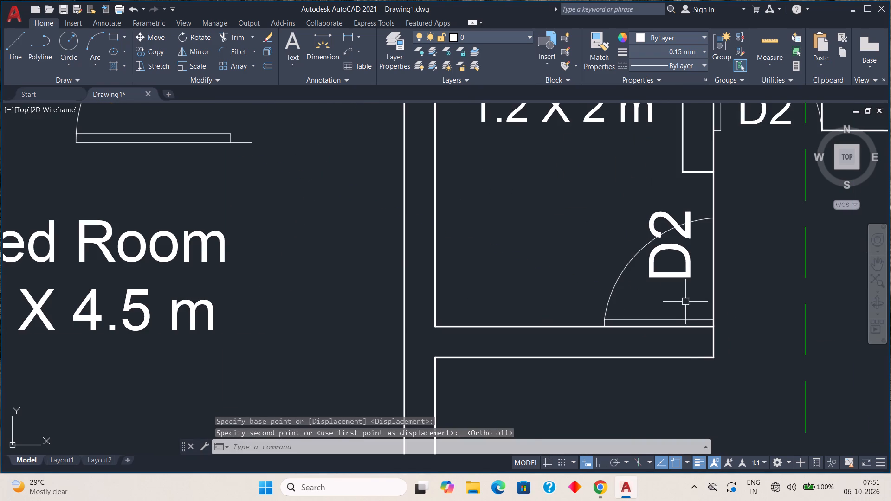
pyautogui.scroll(-2, 697, 302)
pyautogui.moveTo(711, 287); pyautogui.dragTo(507, 288, button='middle')
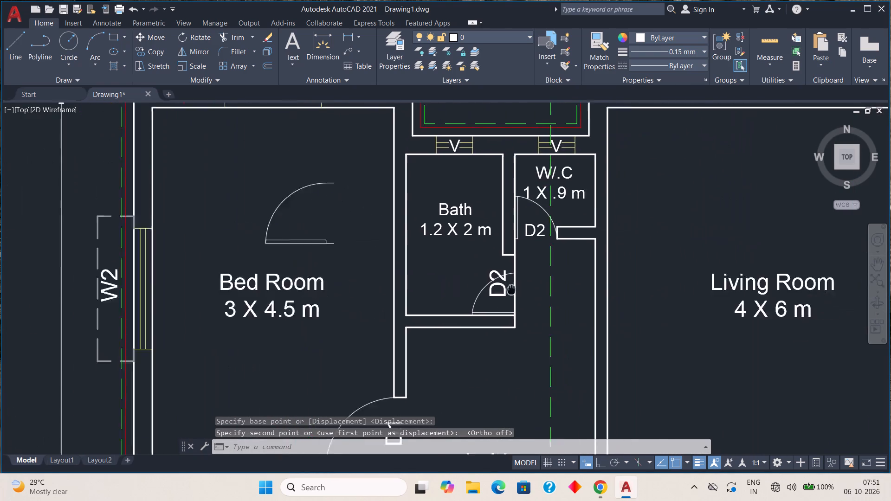
pyautogui.moveTo(507, 288); pyautogui.dragTo(482, 286, button='middle')
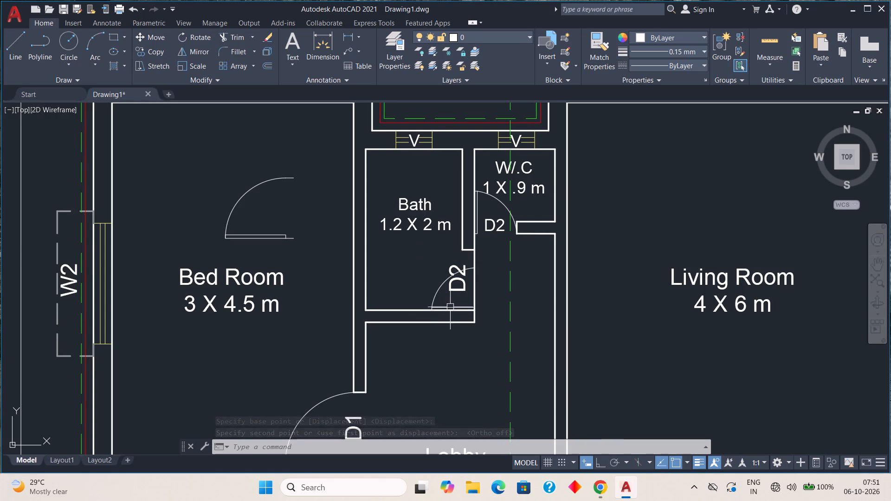
pyautogui.scroll(1, 449, 308)
pyautogui.click(451, 306)
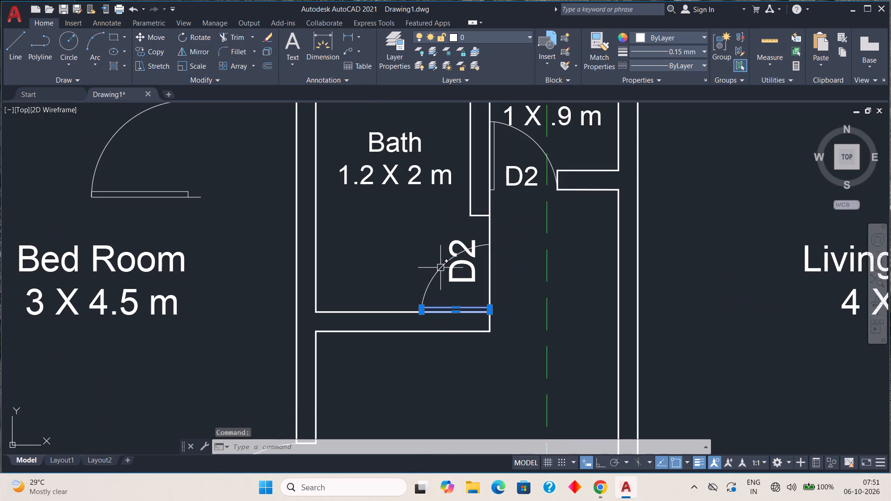
pyautogui.click(440, 268)
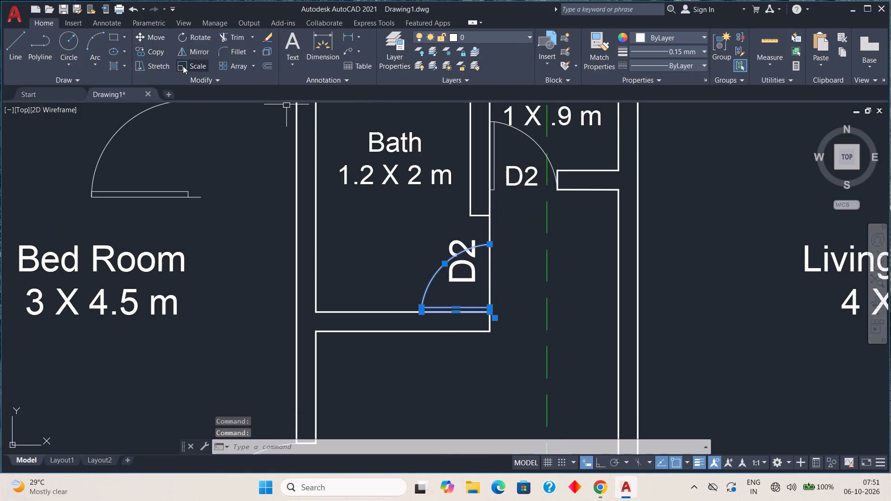
pyautogui.click(183, 65)
pyautogui.scroll(2, 458, 313)
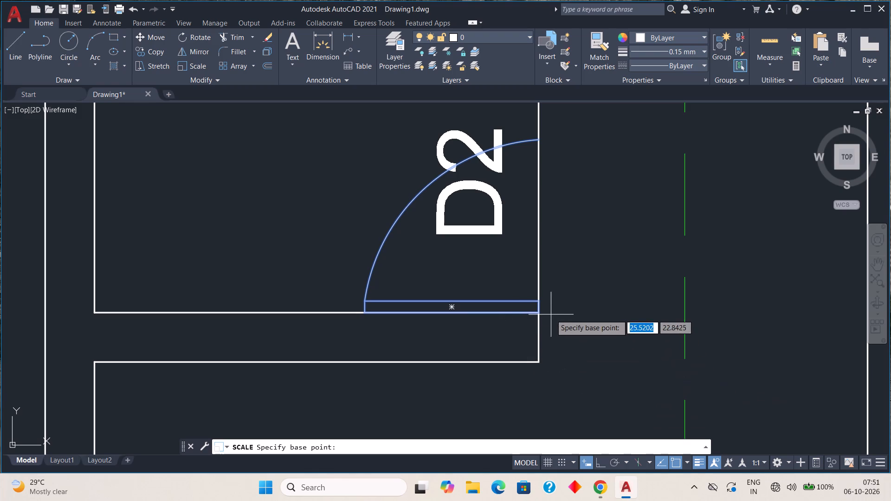
pyautogui.click(536, 314)
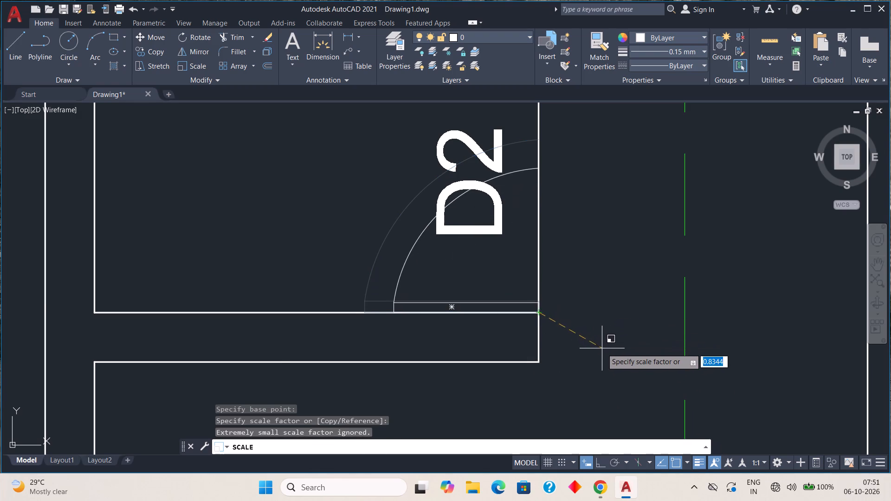
pyautogui.scroll(-1, 602, 350)
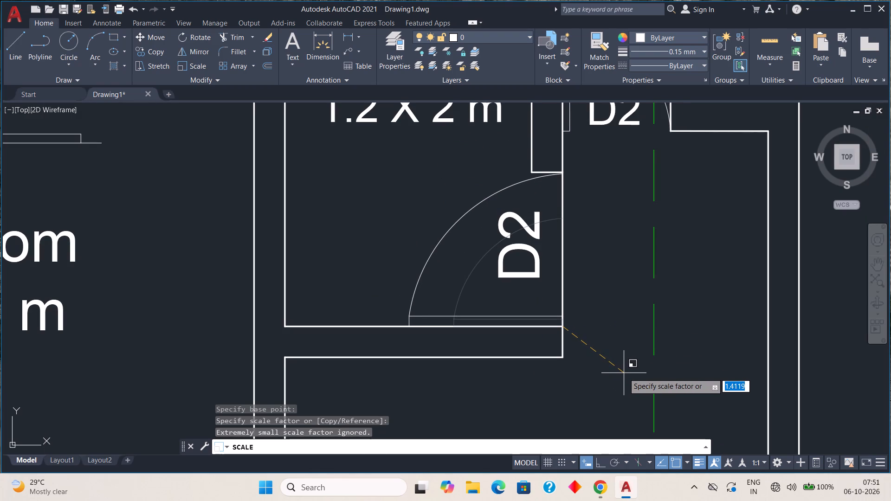
pyautogui.click(624, 373)
pyautogui.press('Escape')
# Nudge the Bath door's D2 label about 0.07 toward the lobby-side wall and slightly down.
pyautogui.scroll(-2, 620, 375)
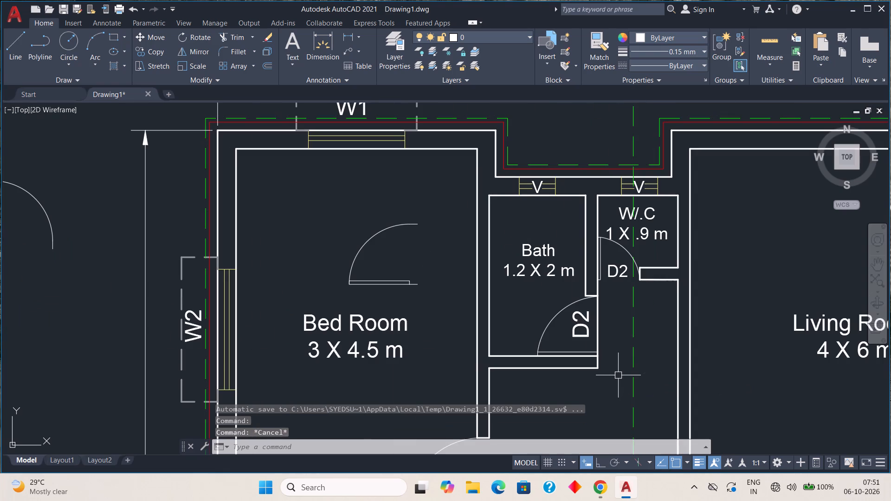
pyautogui.click(584, 334)
pyautogui.click(575, 397)
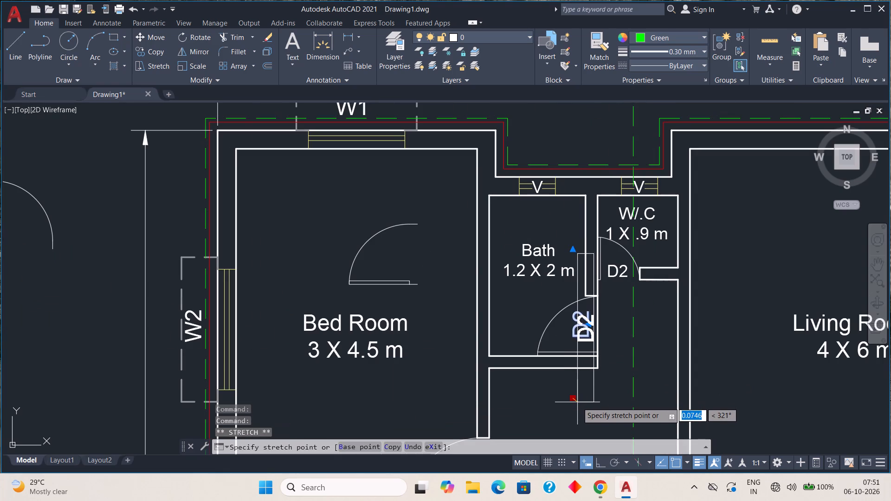
pyautogui.click(577, 402)
pyautogui.press('Escape')
# Move the old door block lying inside the Bed Room out of the plan, beyond the other removed door block.
pyautogui.scroll(-1, 575, 402)
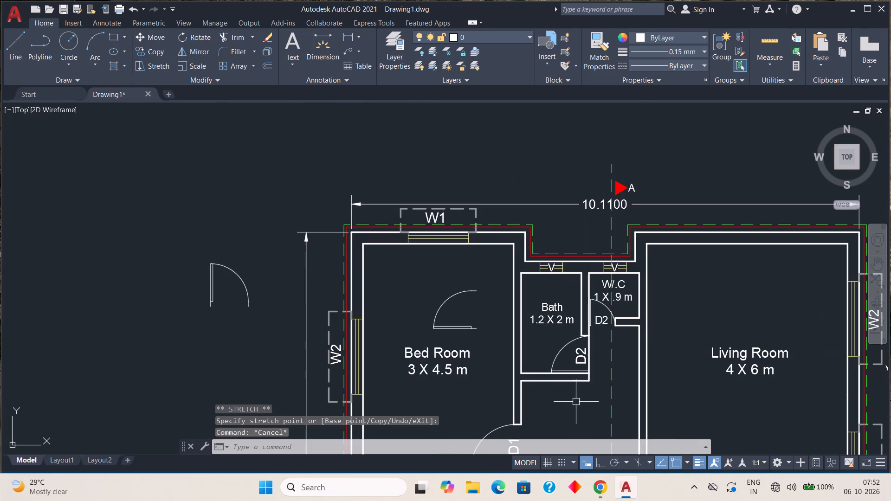
pyautogui.moveTo(576, 402); pyautogui.dragTo(582, 347, button='middle')
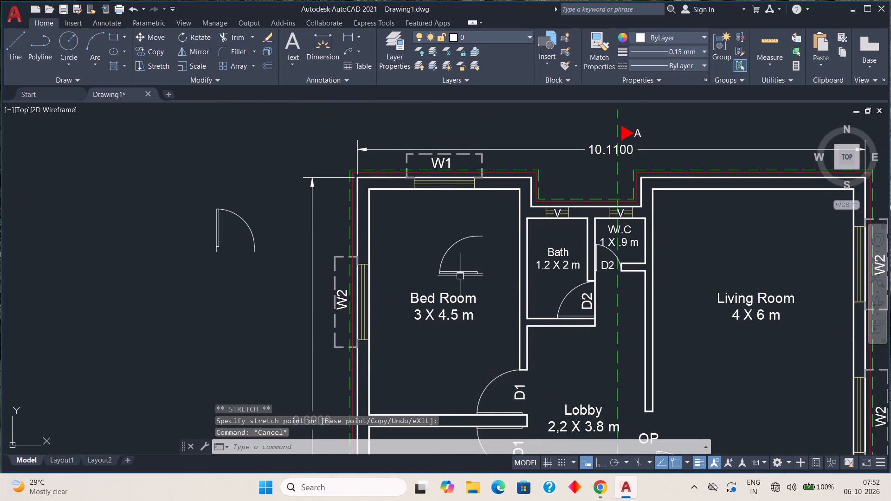
pyautogui.click(460, 275)
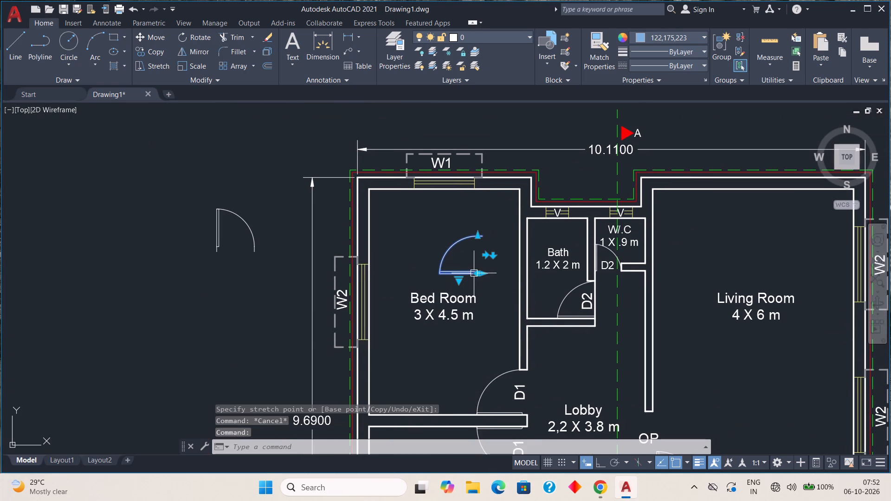
pyautogui.click(476, 274)
pyautogui.click(114, 250)
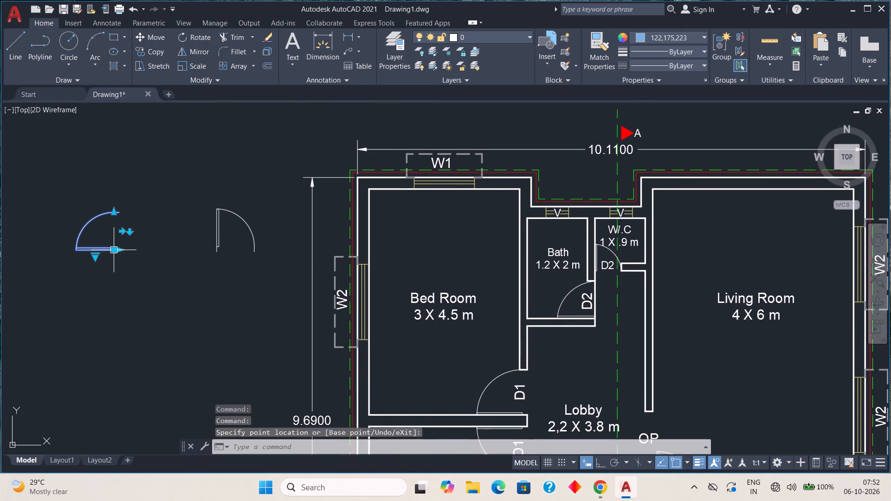
pyautogui.press('Escape')
# Move the old D1 door blocks of the Bed Room and the Kitchen out of the plan, one above the other beyond the W2 wall.
pyautogui.moveTo(507, 346); pyautogui.dragTo(465, 240, button='middle')
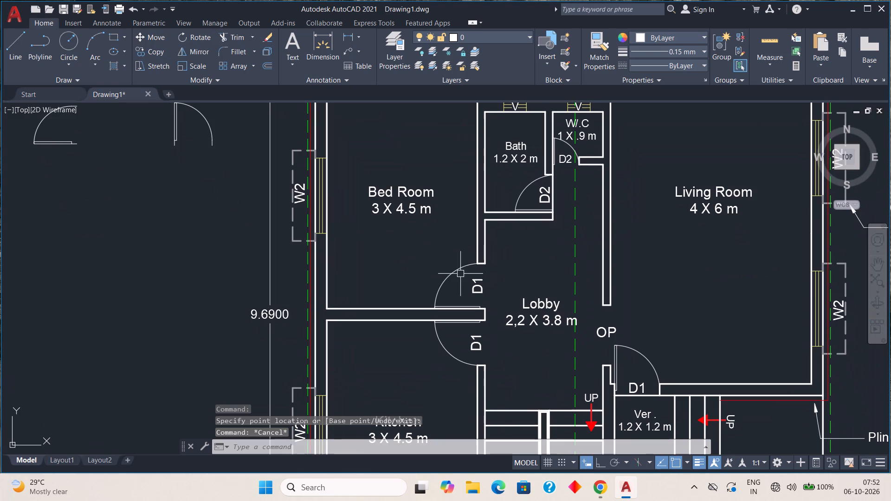
pyautogui.click(453, 271)
pyautogui.click(480, 307)
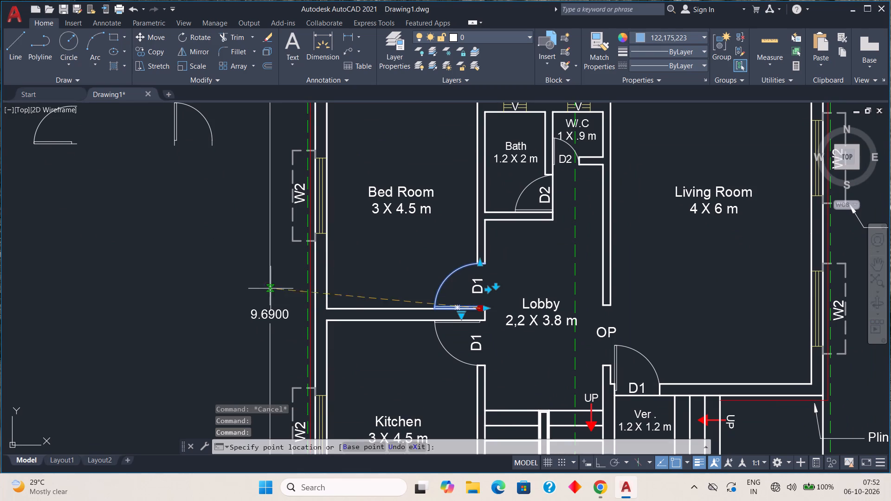
pyautogui.click(138, 279)
pyautogui.press('Escape')
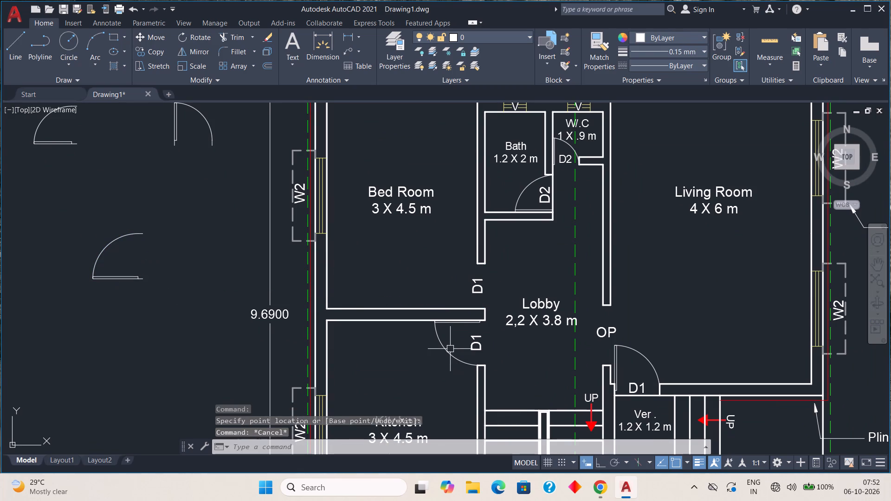
pyautogui.click(448, 353)
pyautogui.click(478, 318)
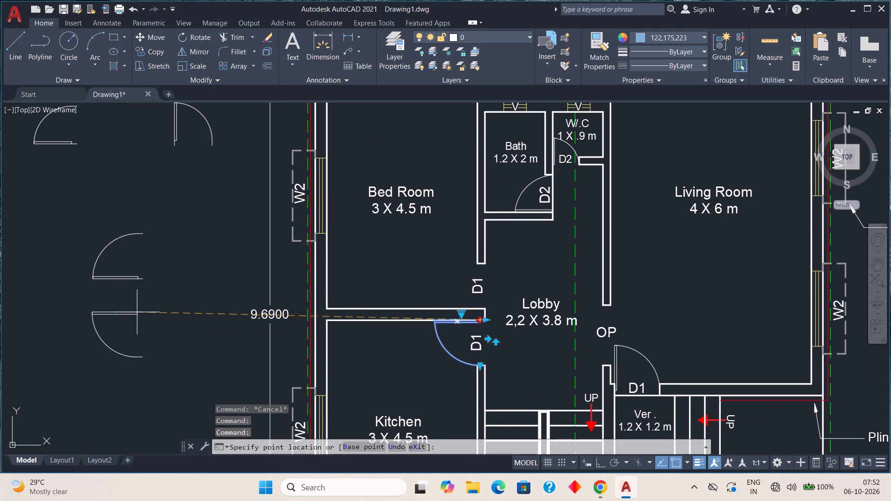
pyautogui.click(136, 312)
pyautogui.press('Escape')
# Set the lineweight of the Bath door's leaf and arc to 0.25 mm.
pyautogui.scroll(2, 537, 211)
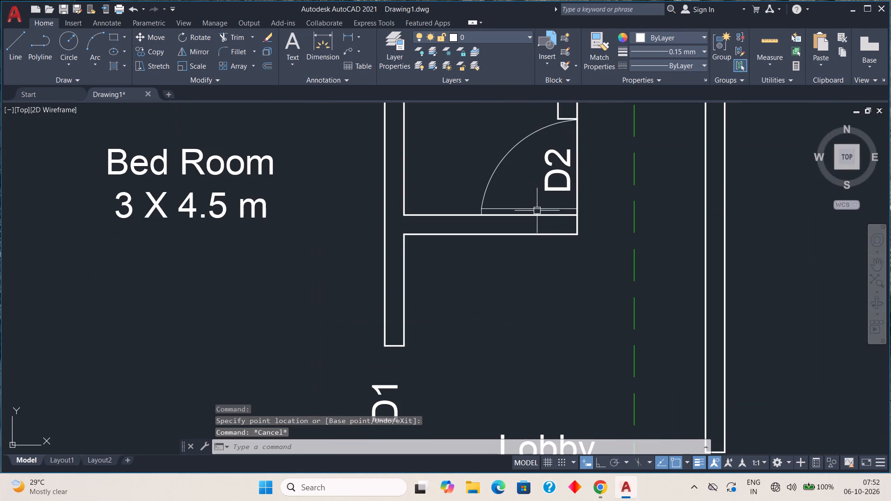
pyautogui.click(536, 209)
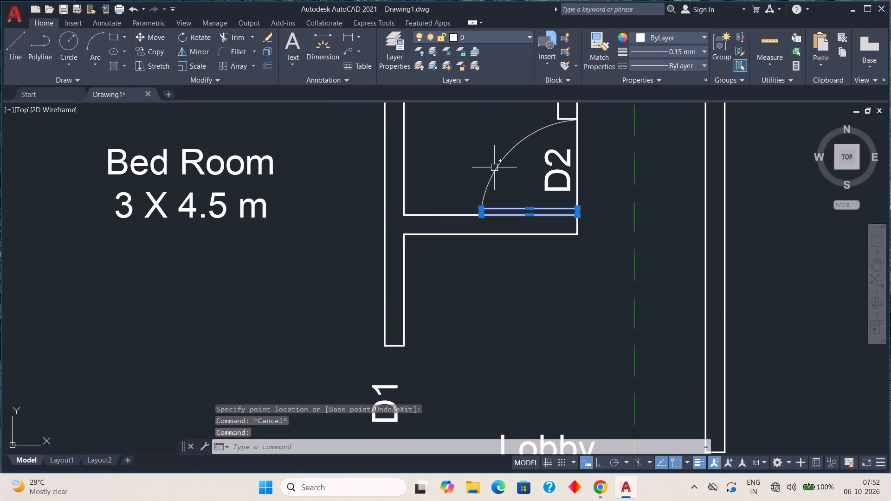
pyautogui.click(494, 167)
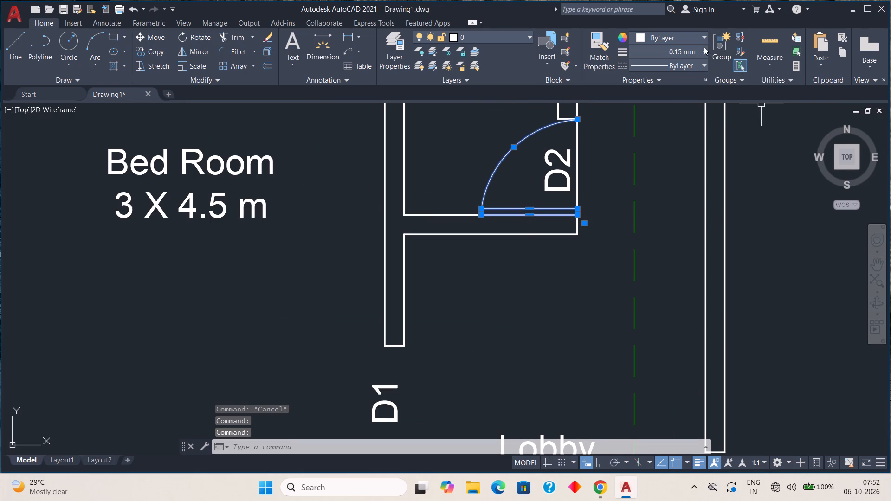
pyautogui.click(704, 47)
pyautogui.click(681, 106)
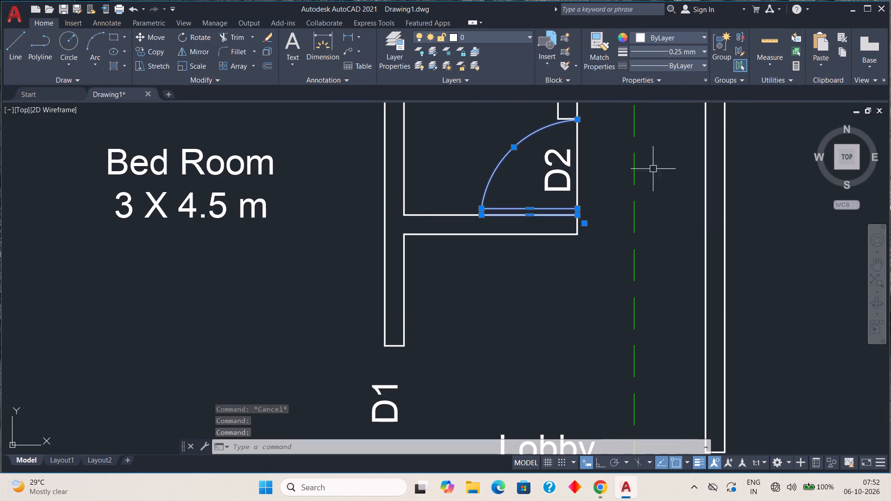
pyautogui.press('Escape')
# Set the lineweight of the W.C. door's leaf and arc to 0.30 mm.
pyautogui.scroll(-1, 659, 188)
pyautogui.moveTo(674, 176); pyautogui.dragTo(555, 336, button='middle')
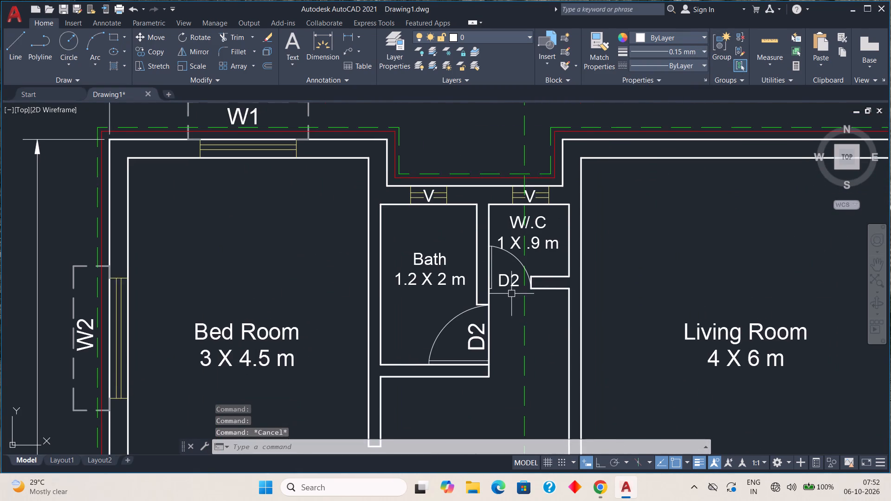
pyautogui.scroll(2, 512, 290)
pyautogui.click(528, 214)
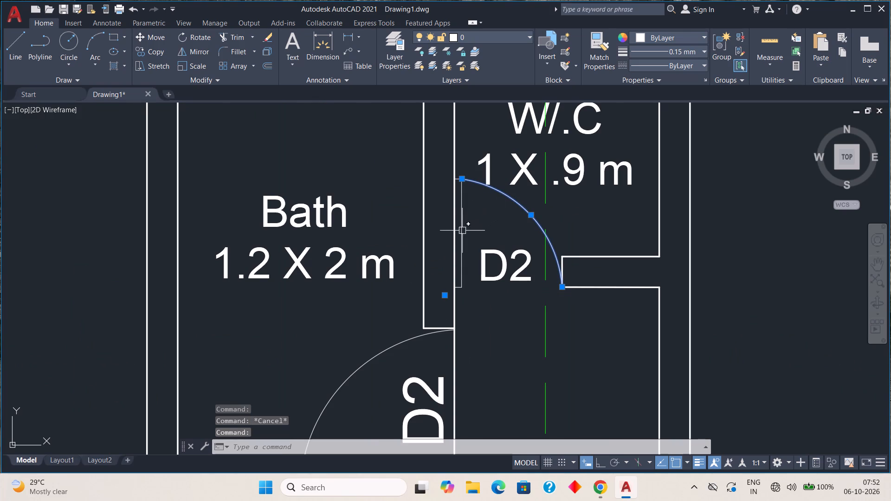
pyautogui.click(462, 231)
pyautogui.click(701, 48)
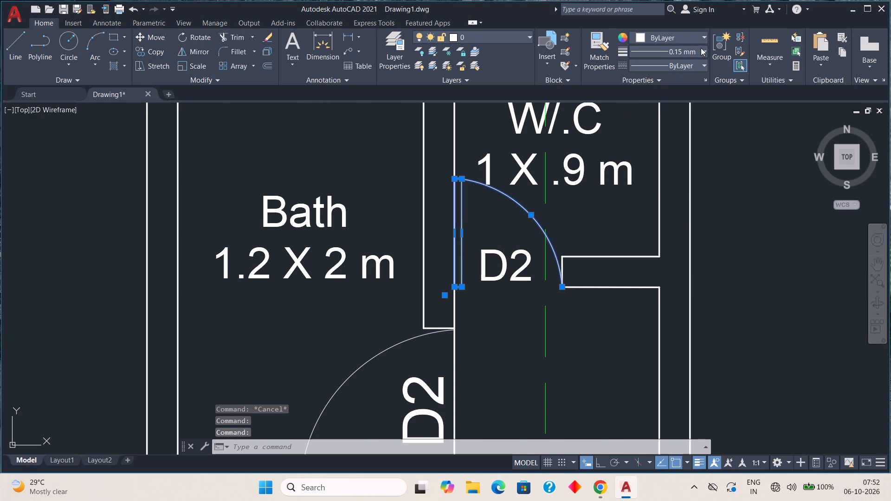
pyautogui.click(676, 118)
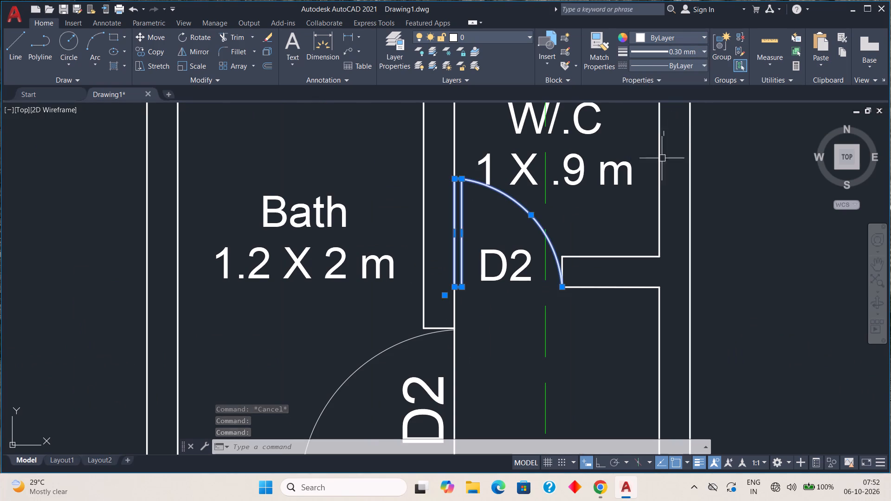
pyautogui.press('Escape')
# Copy the Bath door's leaf and arc from the leaf's lower hinge corner to the wall corner below the Bed Room's D1 opening.
pyautogui.scroll(-1, 549, 342)
pyautogui.moveTo(512, 366); pyautogui.dragTo(546, 232, button='middle')
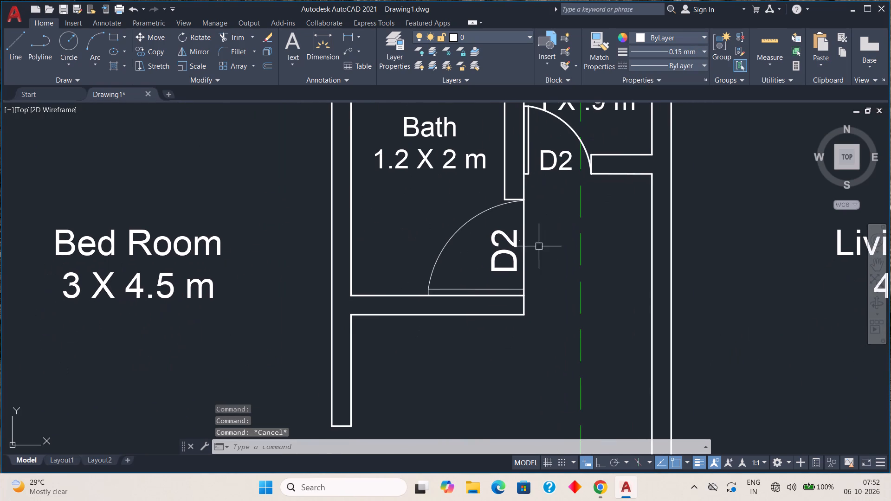
pyautogui.scroll(-2, 597, 217)
pyautogui.moveTo(596, 225); pyautogui.dragTo(590, 245, button='middle')
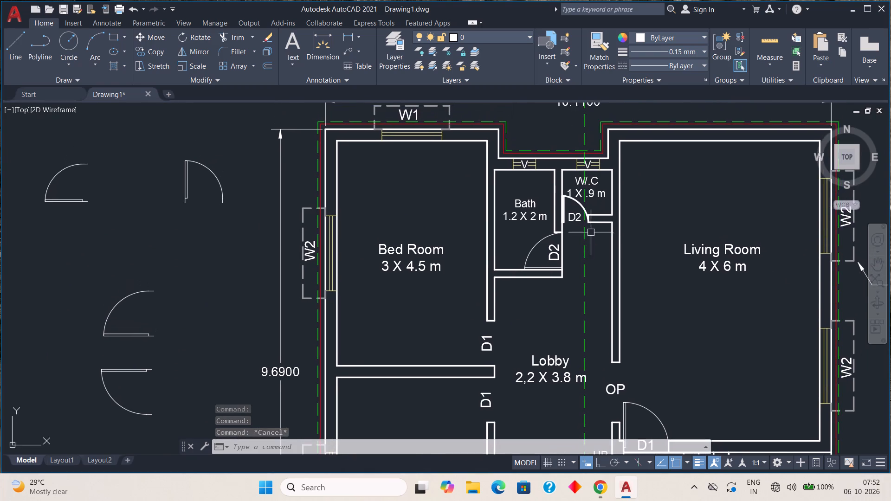
pyautogui.scroll(2, 591, 229)
pyautogui.scroll(-1, 588, 232)
pyautogui.scroll(1, 501, 287)
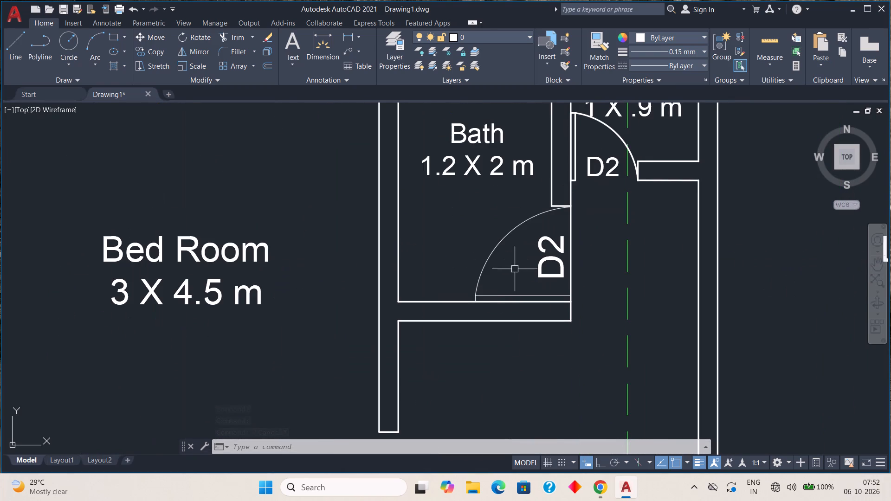
pyautogui.click(518, 229)
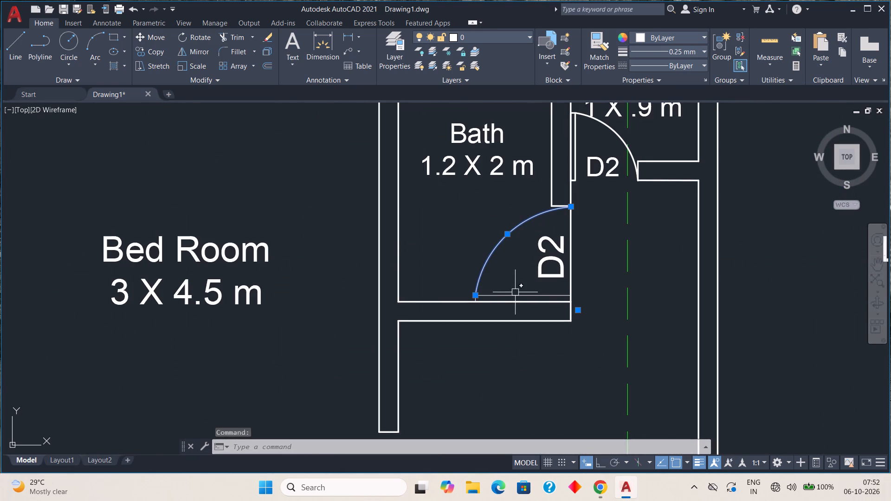
pyautogui.click(515, 293)
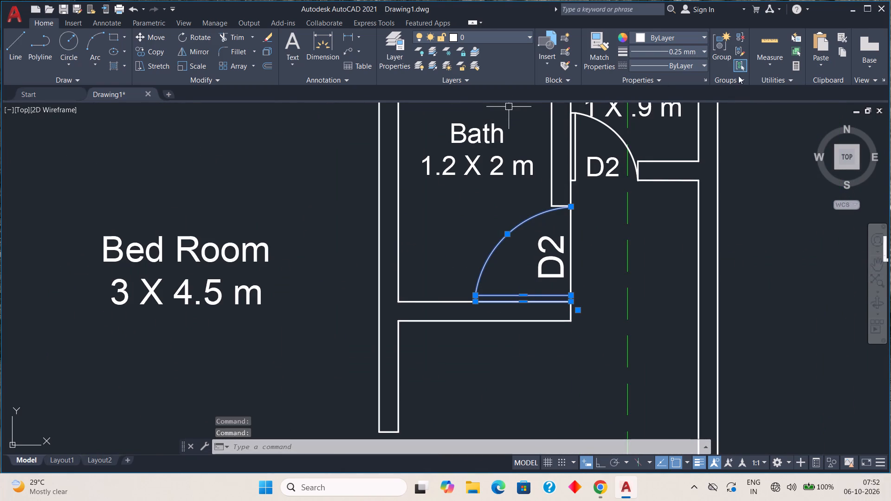
pyautogui.click(158, 55)
pyautogui.scroll(2, 616, 372)
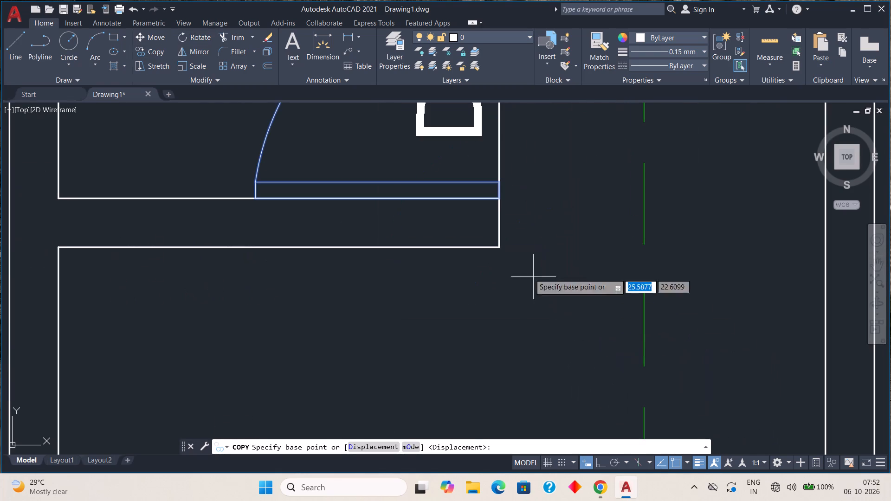
pyautogui.click(497, 199)
pyautogui.scroll(-2, 410, 325)
pyautogui.moveTo(299, 373); pyautogui.dragTo(396, 208, button='middle')
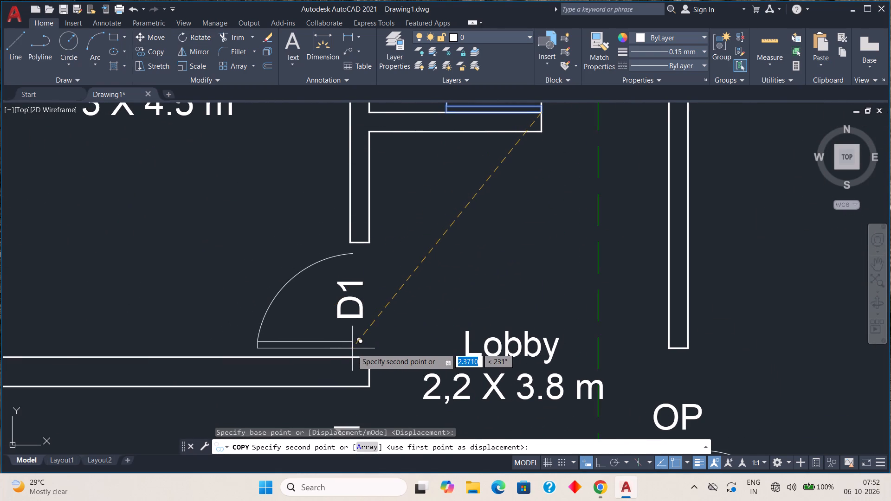
pyautogui.scroll(1, 355, 353)
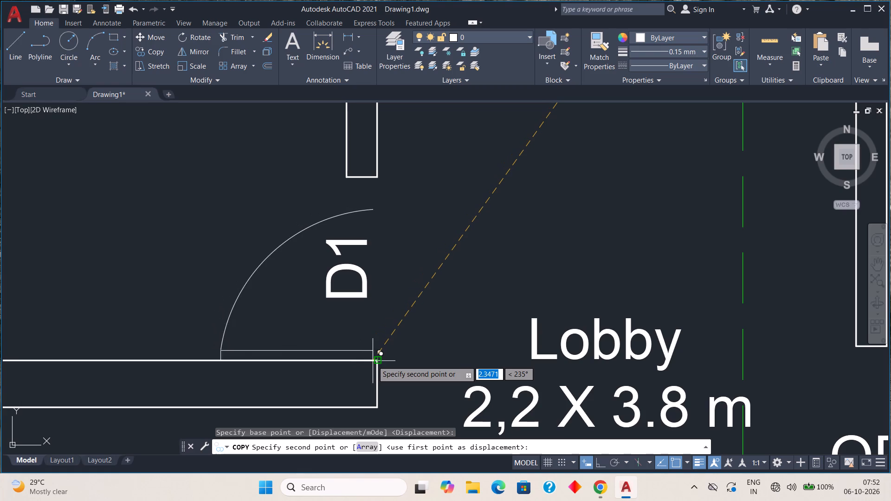
pyautogui.click(377, 362)
pyautogui.press('Escape')
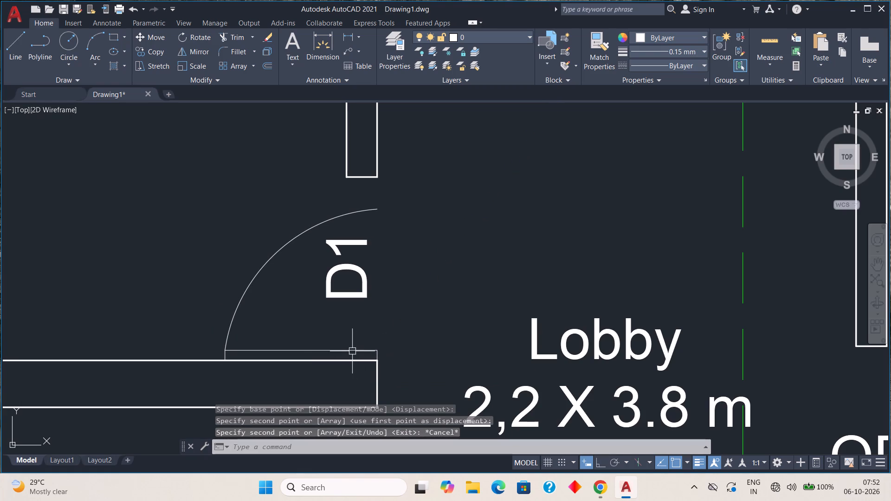
# Scale the copied Bed Room door by about 1.2 from its hinge corner so the arc reaches the wall end above the opening.
pyautogui.click(352, 351)
pyautogui.click(262, 267)
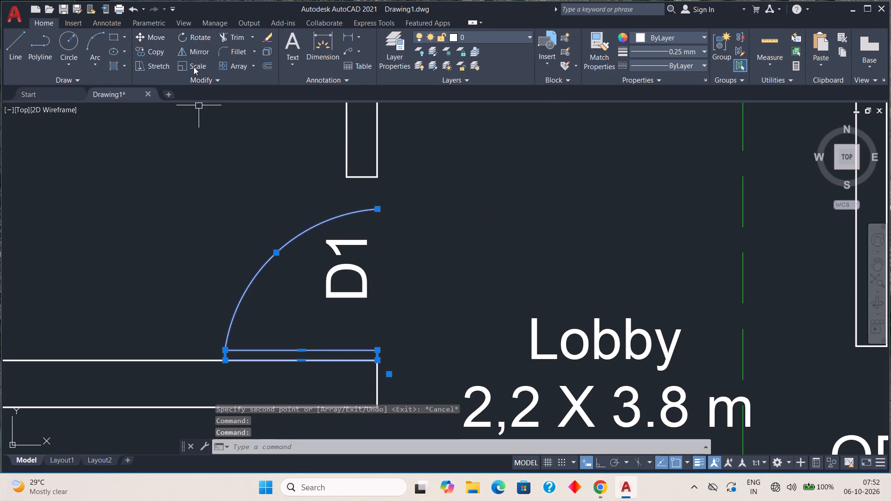
pyautogui.click(194, 66)
pyautogui.click(376, 360)
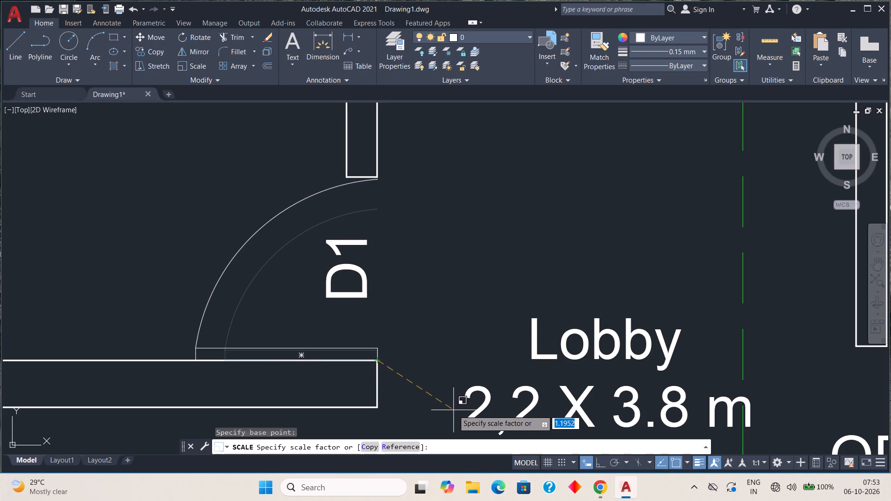
pyautogui.scroll(2, 453, 410)
pyautogui.scroll(-1, 453, 410)
pyautogui.moveTo(449, 403); pyautogui.dragTo(447, 432, button='middle')
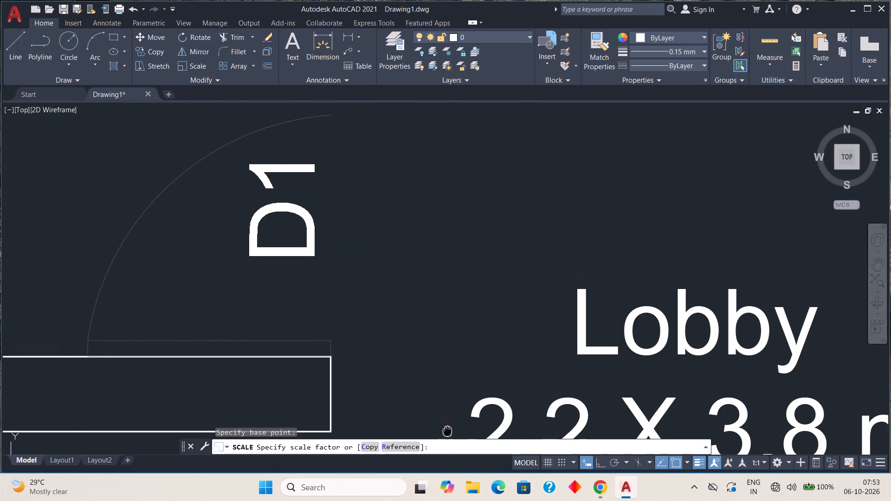
pyautogui.moveTo(447, 432); pyautogui.dragTo(444, 456, button='middle')
pyautogui.scroll(-1, 443, 456)
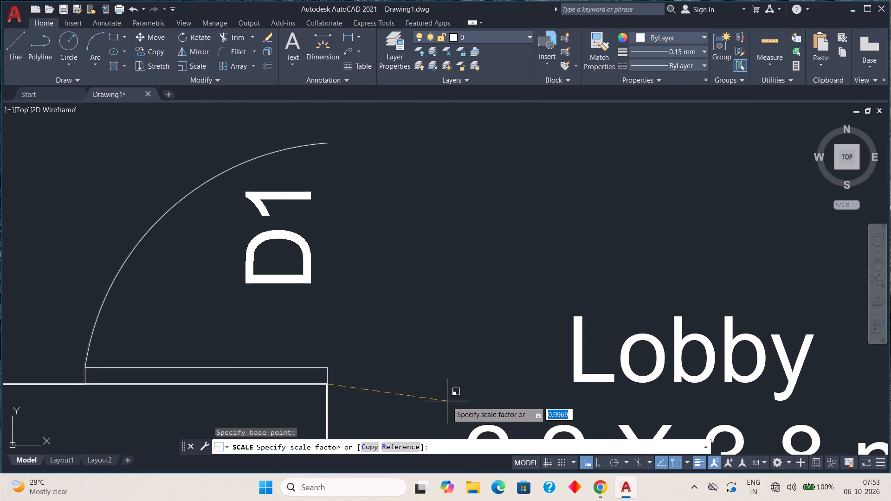
pyautogui.scroll(-1, 448, 399)
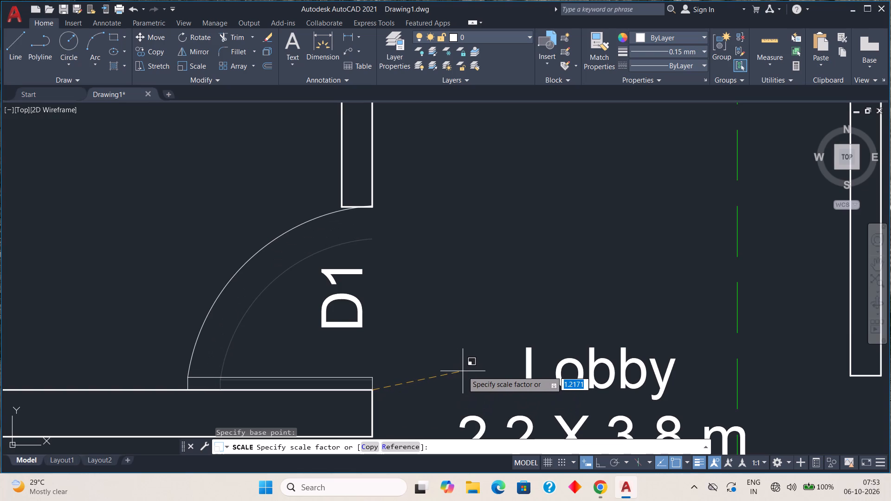
pyautogui.click(461, 370)
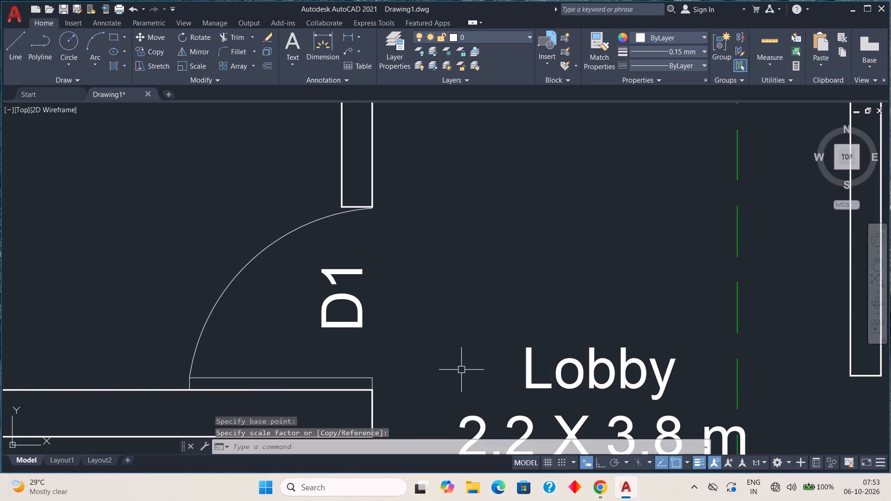
pyautogui.press('Escape')
pyautogui.scroll(-2, 445, 381)
pyautogui.moveTo(433, 394); pyautogui.dragTo(451, 300, button='middle')
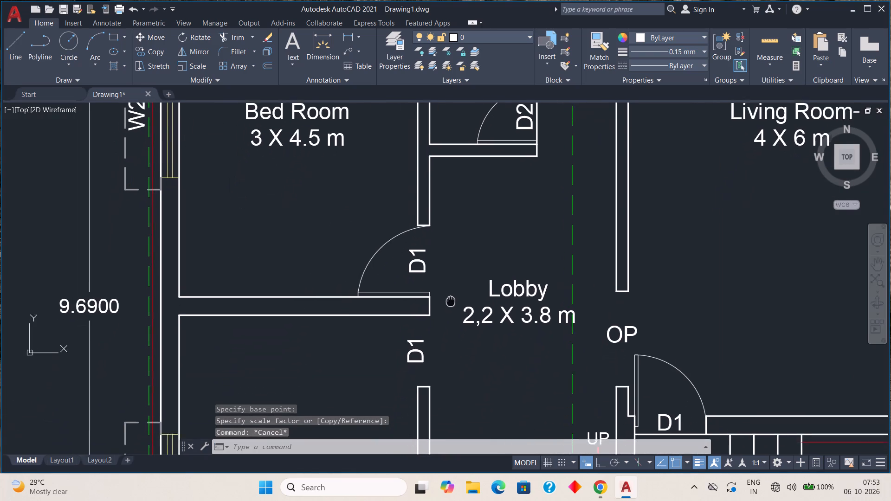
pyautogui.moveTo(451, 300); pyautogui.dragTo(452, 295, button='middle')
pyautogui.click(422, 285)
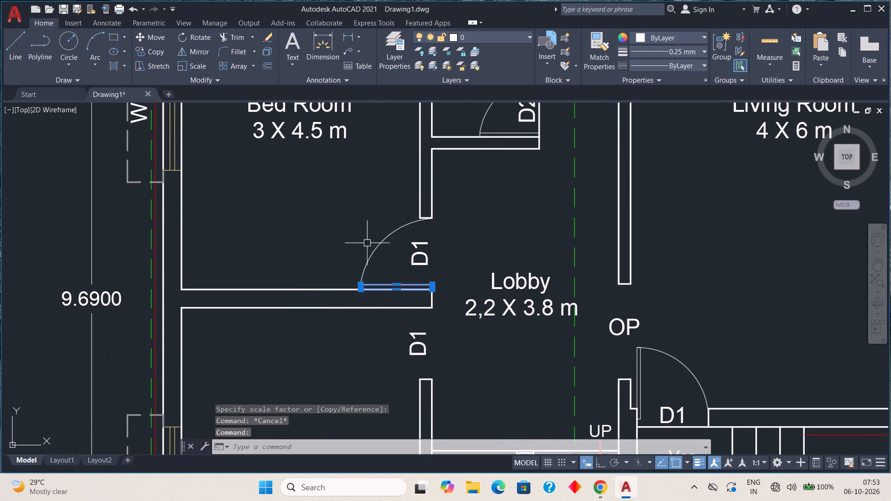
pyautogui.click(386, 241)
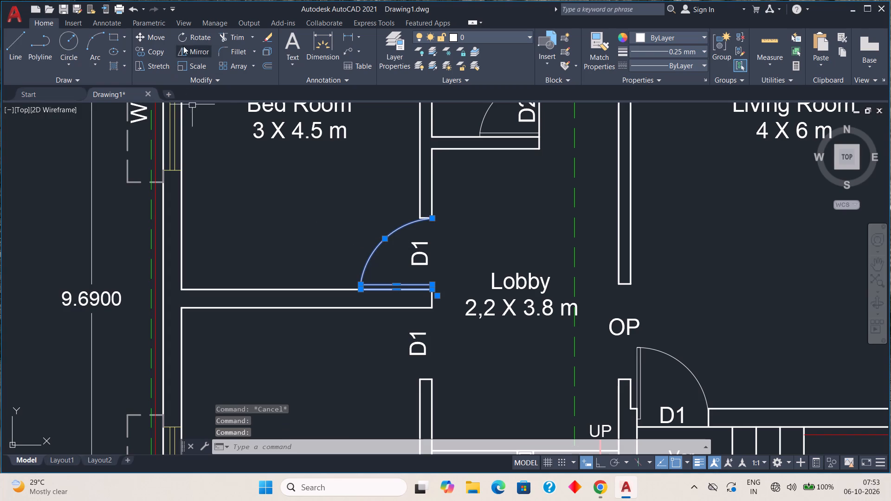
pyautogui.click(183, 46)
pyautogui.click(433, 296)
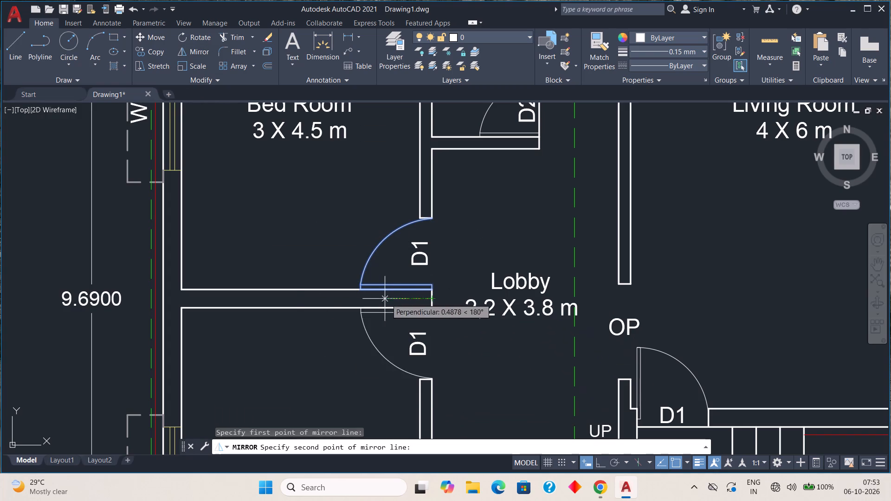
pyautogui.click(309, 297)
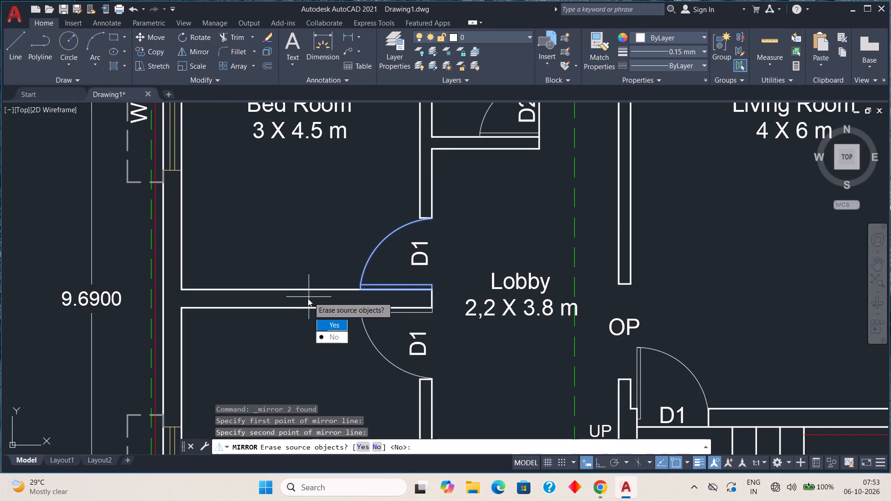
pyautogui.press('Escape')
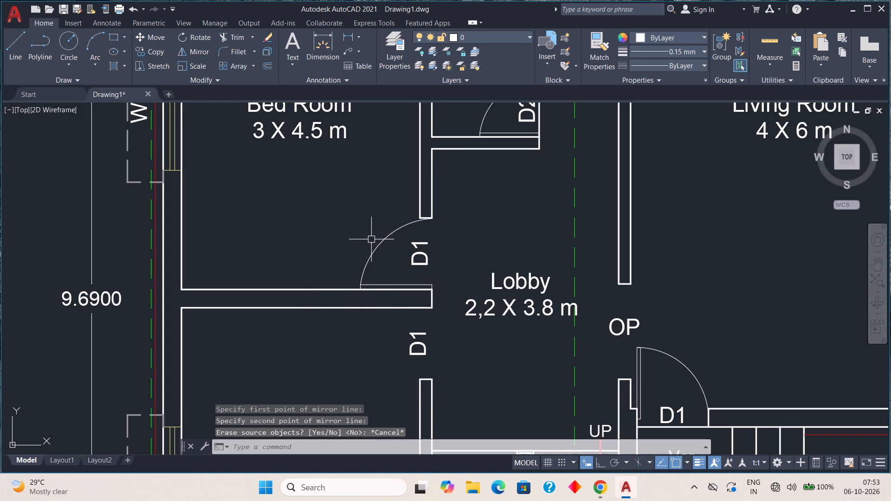
# Mirror the Bed Room door's leaf and arc about the partition wall's centreline into the Kitchen's D1 opening, keeping the original.
pyautogui.click(379, 282)
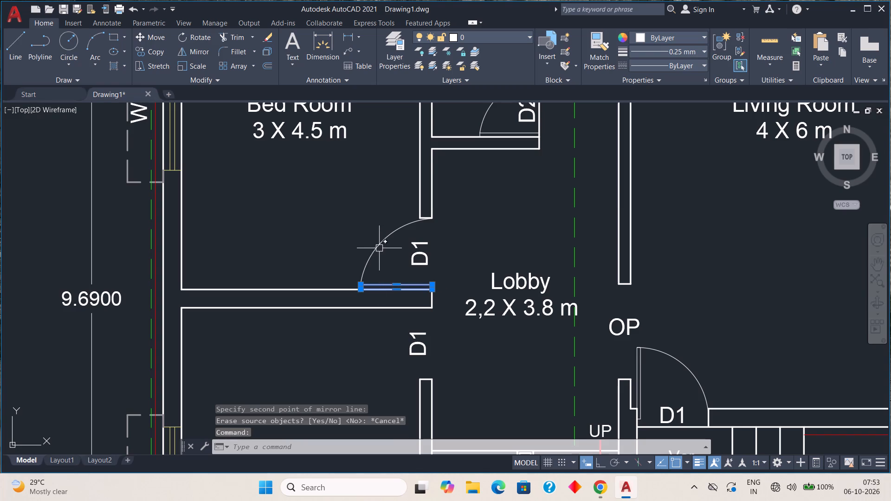
pyautogui.click(380, 244)
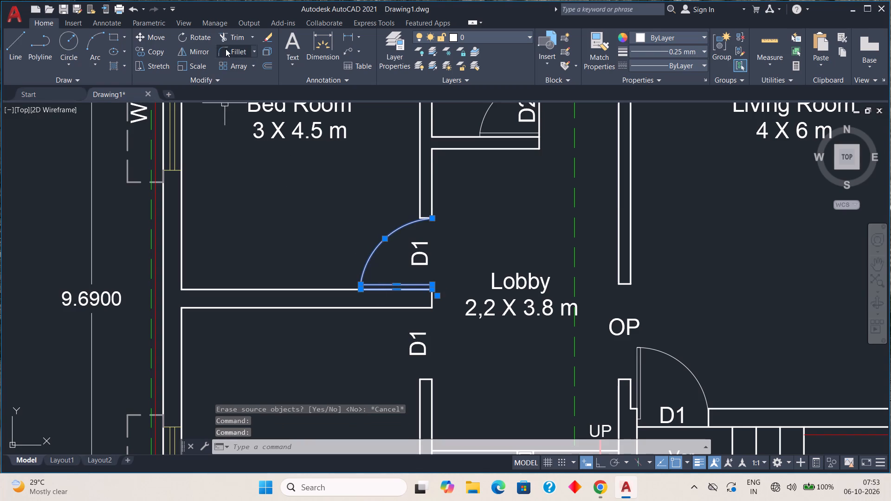
pyautogui.click(186, 51)
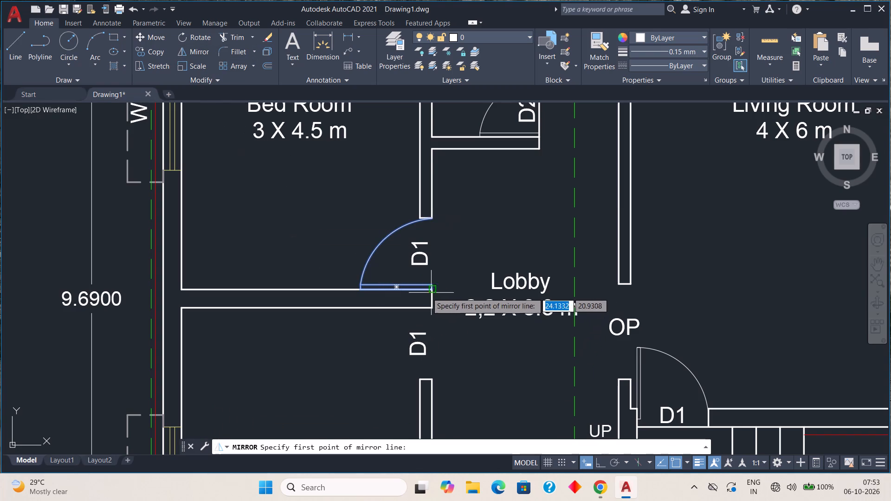
pyautogui.click(431, 297)
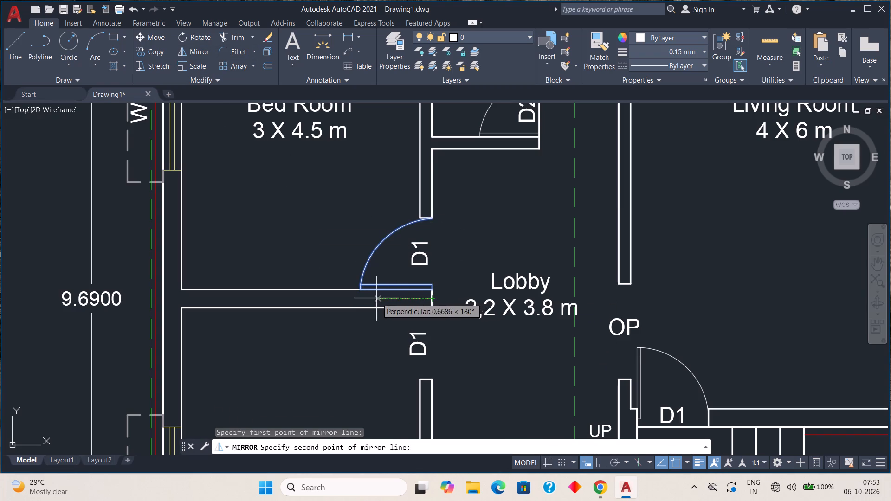
pyautogui.click(367, 298)
pyautogui.moveTo(389, 337); pyautogui.dragTo(367, 298)
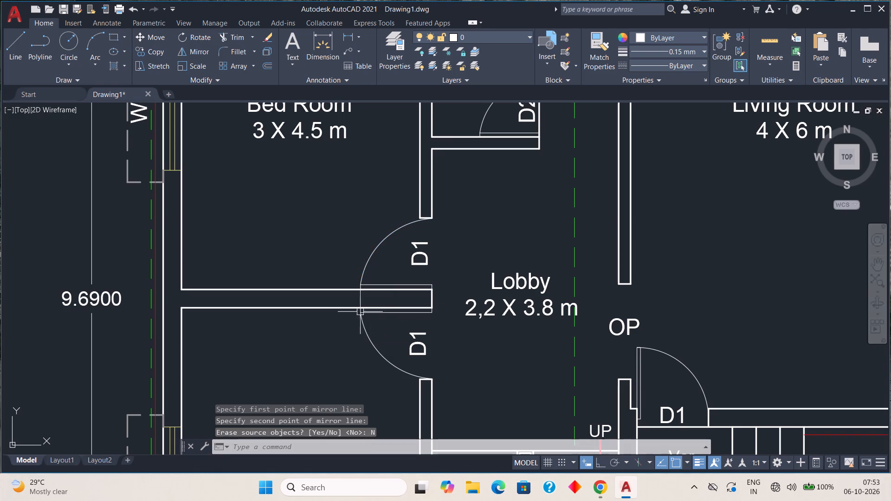
pyautogui.press('Escape')
# Set the colour of the W.C. door's leaf and arc to cyan.
pyautogui.scroll(-1, 356, 349)
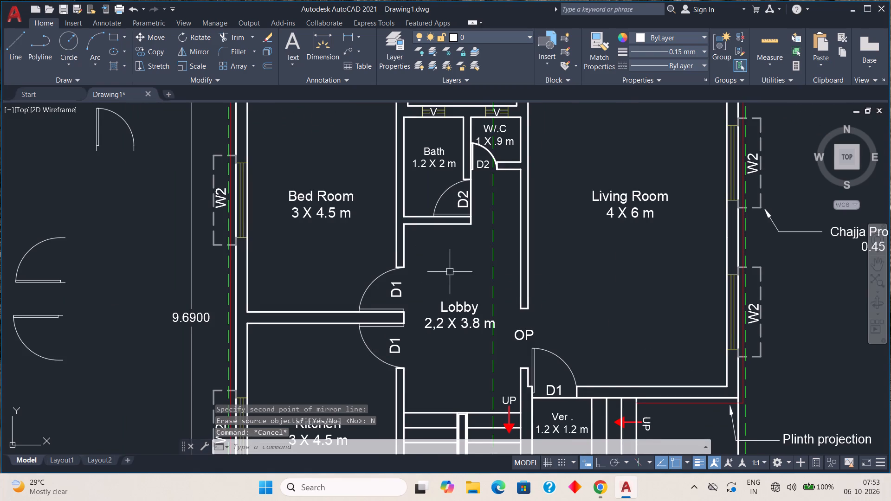
pyautogui.moveTo(444, 284); pyautogui.dragTo(431, 309, button='middle')
pyautogui.scroll(2, 486, 174)
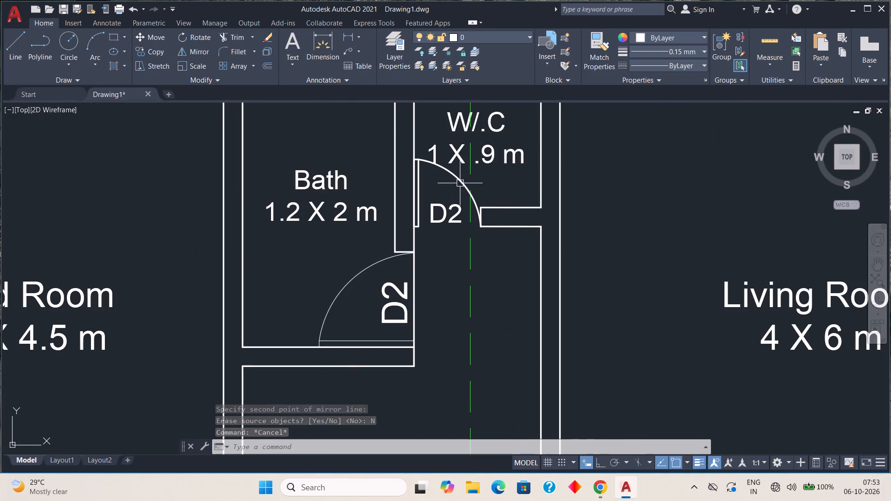
pyautogui.click(457, 174)
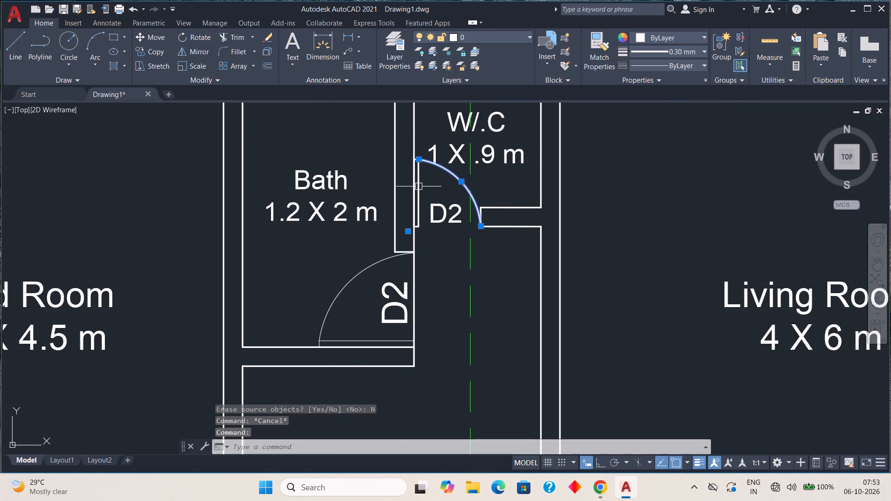
pyautogui.press('Escape')
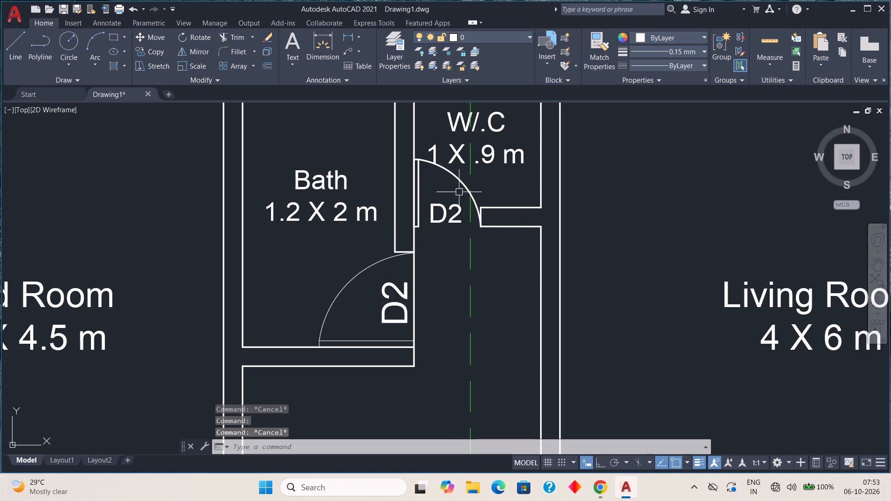
pyautogui.click(455, 177)
pyautogui.scroll(2, 424, 189)
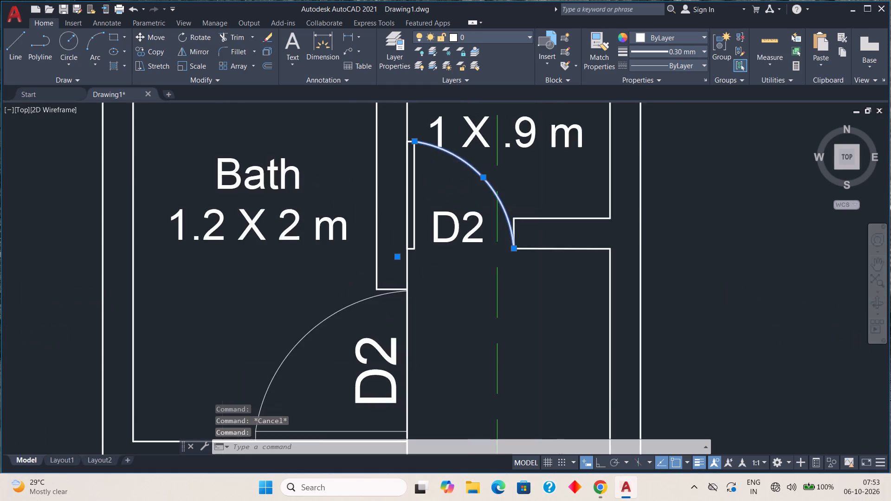
pyautogui.click(408, 203)
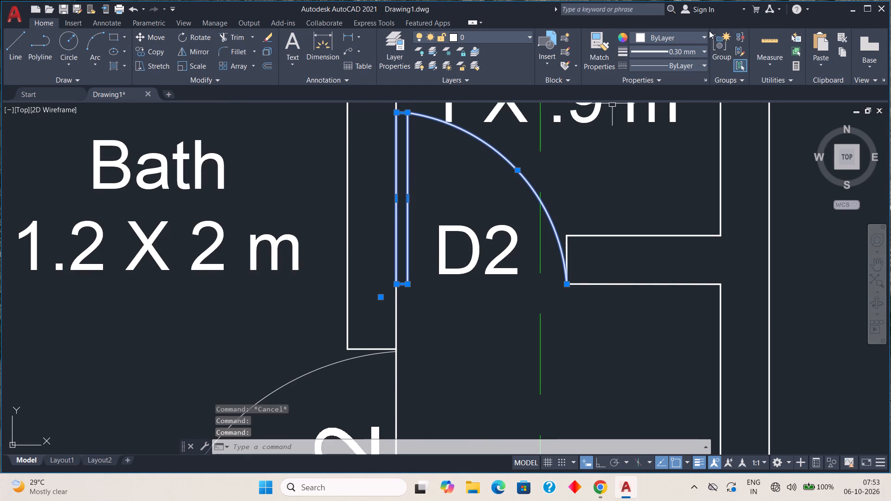
pyautogui.click(703, 36)
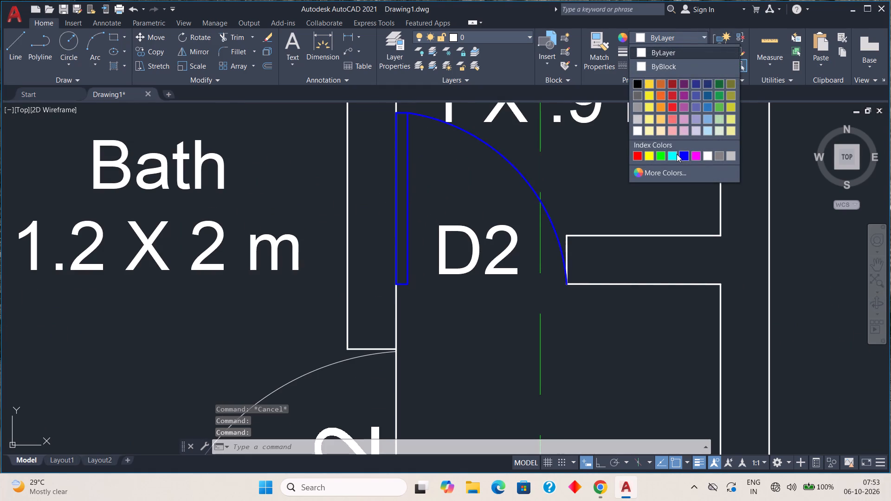
pyautogui.click(675, 154)
pyautogui.press('Escape')
# Reassign the lineweight of the W.C. door's cyan leaf and arc.
pyautogui.scroll(-5, 634, 201)
pyautogui.scroll(2, 623, 212)
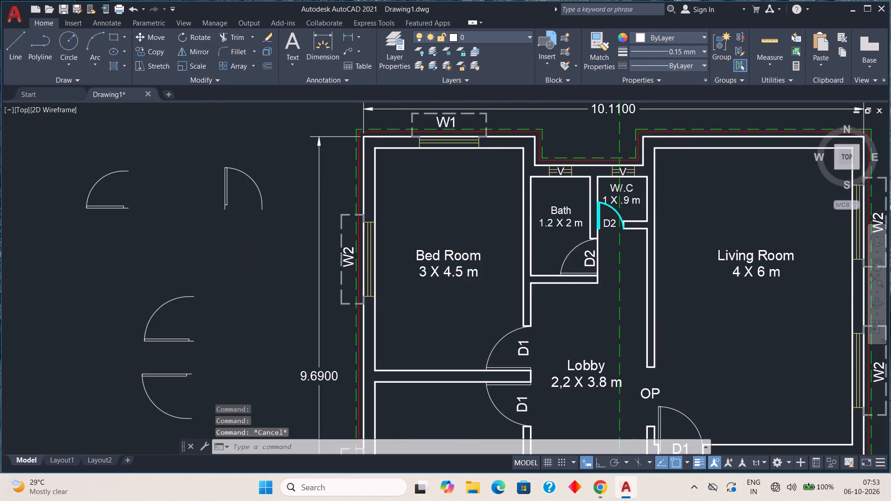
pyautogui.scroll(2, 610, 219)
pyautogui.click(616, 199)
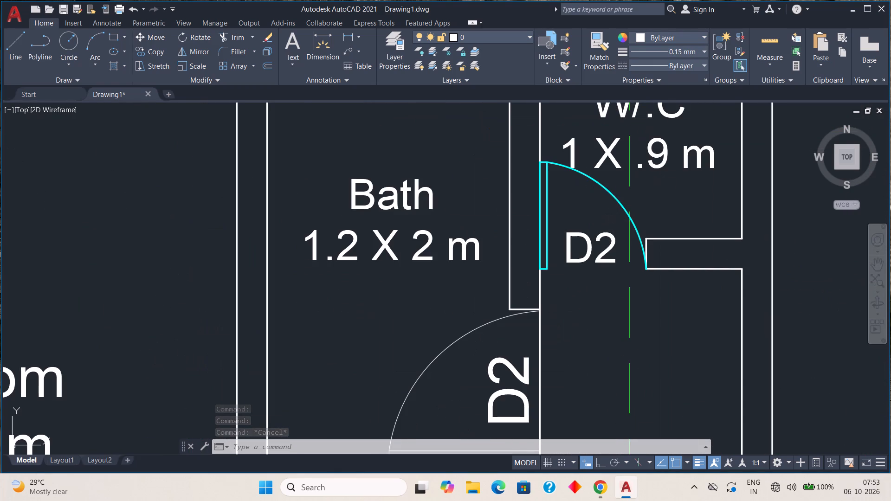
pyautogui.click(547, 214)
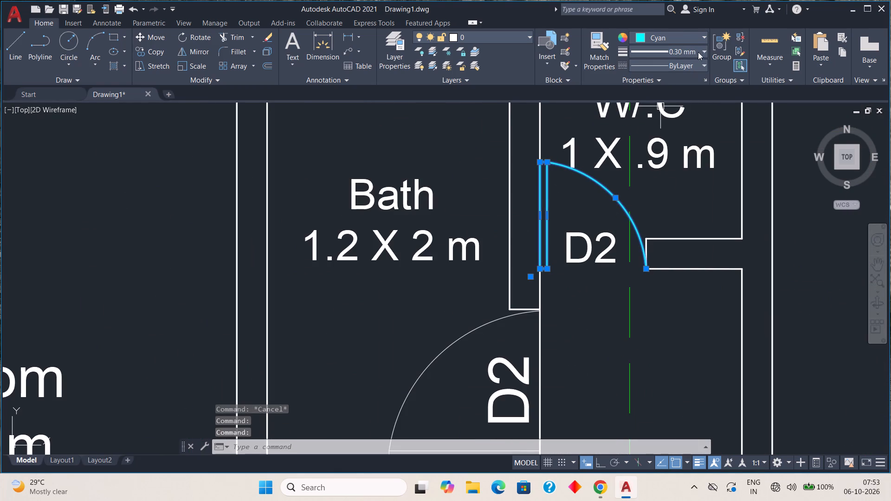
pyautogui.click(701, 51)
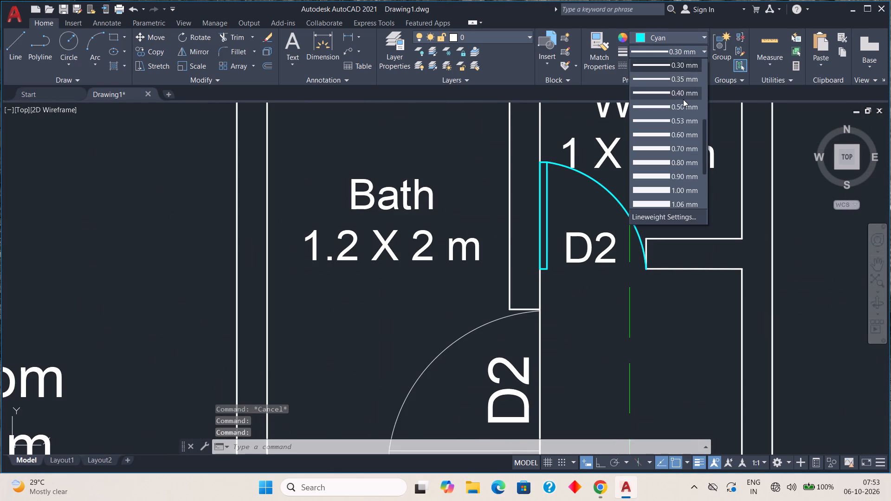
pyautogui.scroll(4, 683, 99)
pyautogui.click(665, 200)
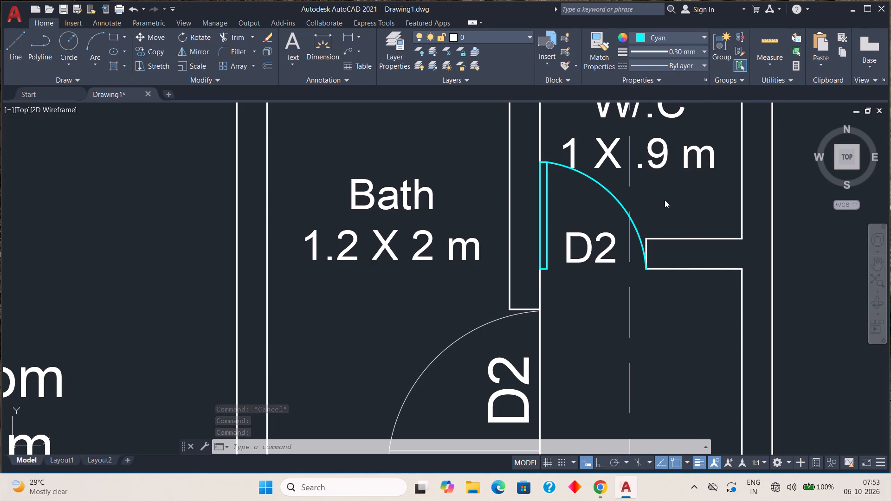
pyautogui.press('Escape')
# Move the Bath door's leaf rectangle, using its centre as the base point.
pyautogui.scroll(-3, 665, 200)
pyautogui.scroll(2, 657, 199)
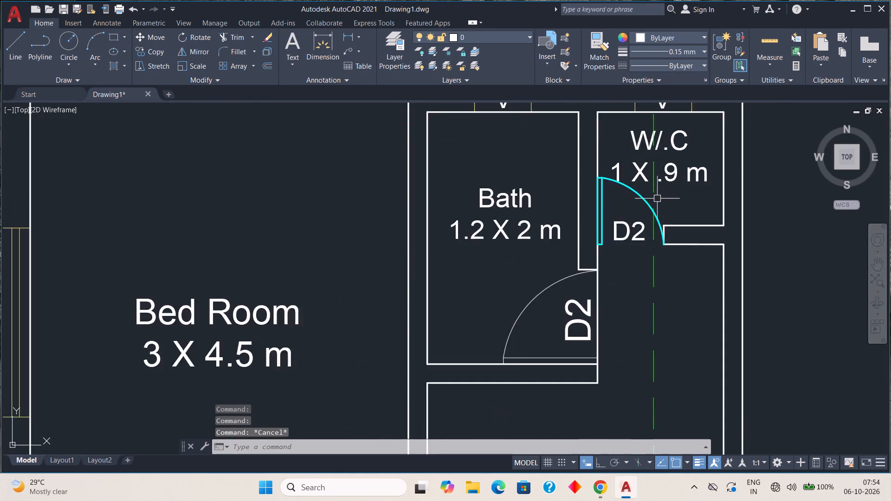
pyautogui.scroll(1, 657, 199)
pyautogui.scroll(-2, 620, 225)
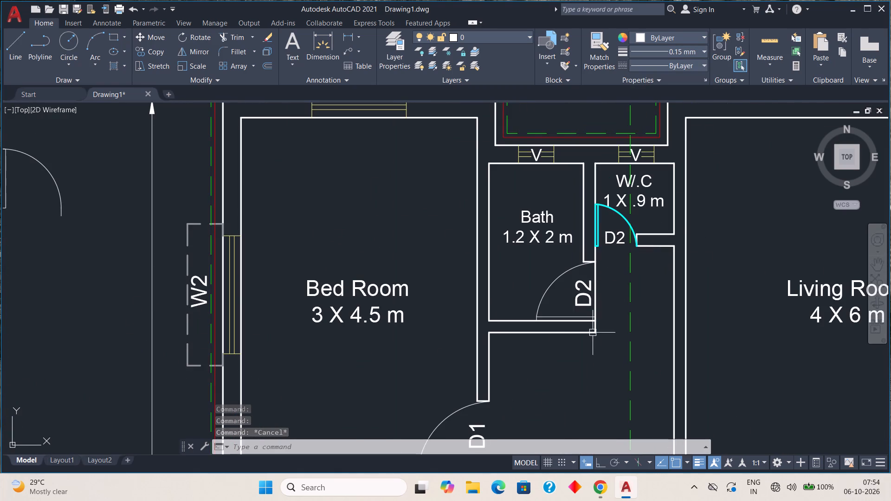
pyautogui.scroll(3, 595, 327)
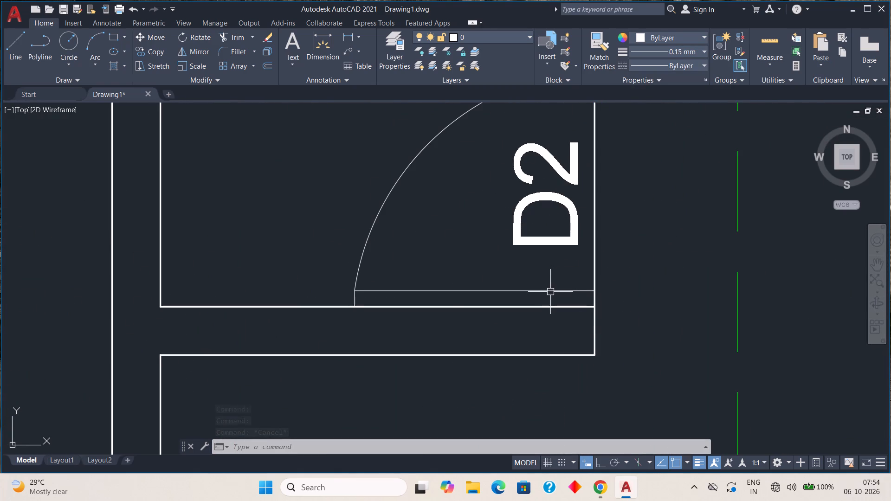
pyautogui.click(550, 292)
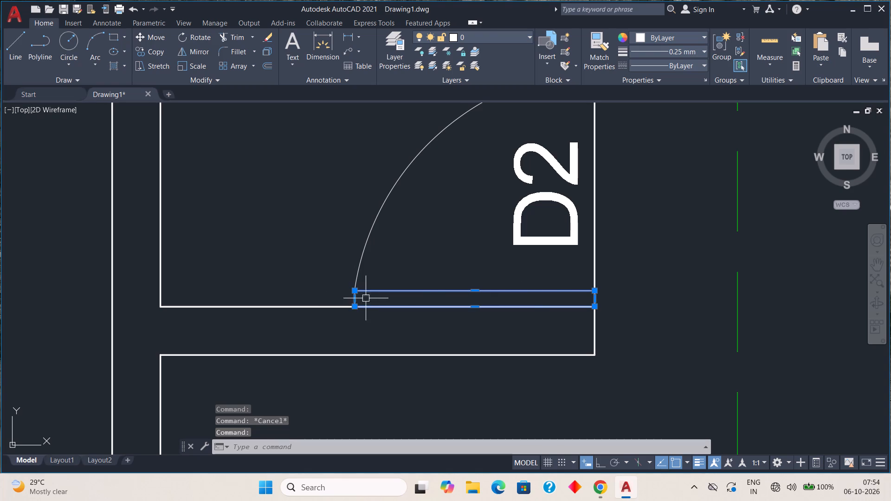
pyautogui.click(139, 31)
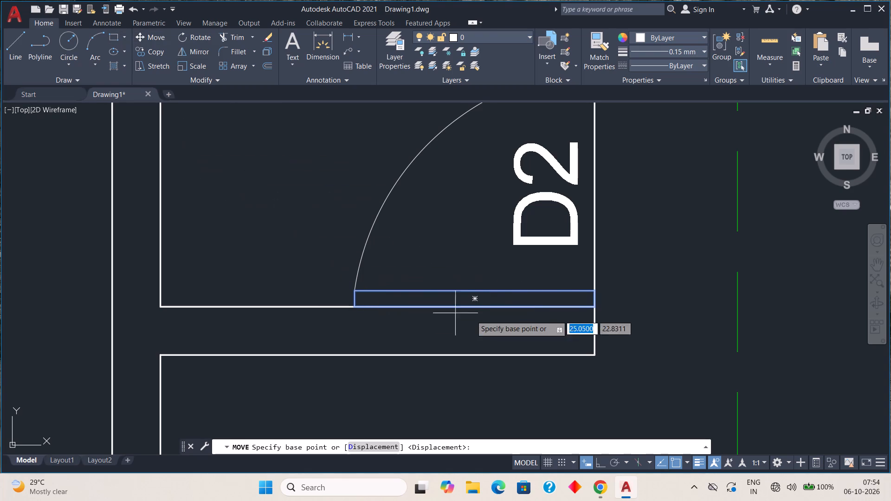
pyautogui.click(474, 298)
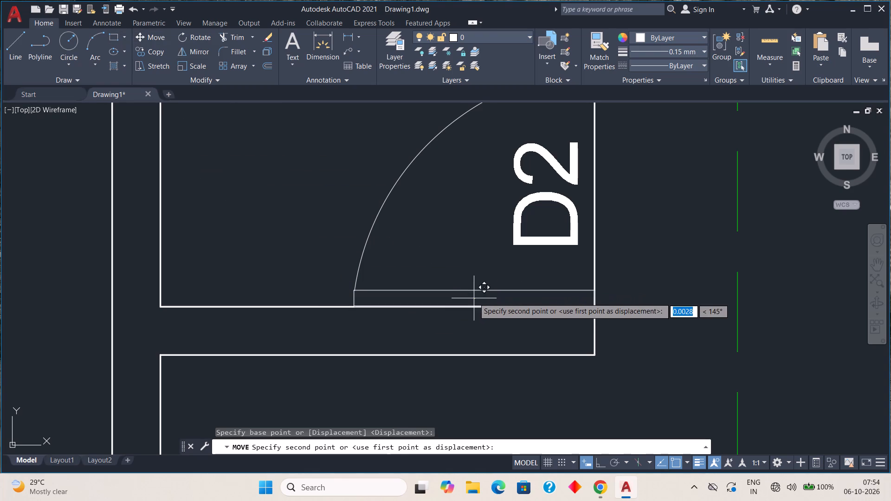